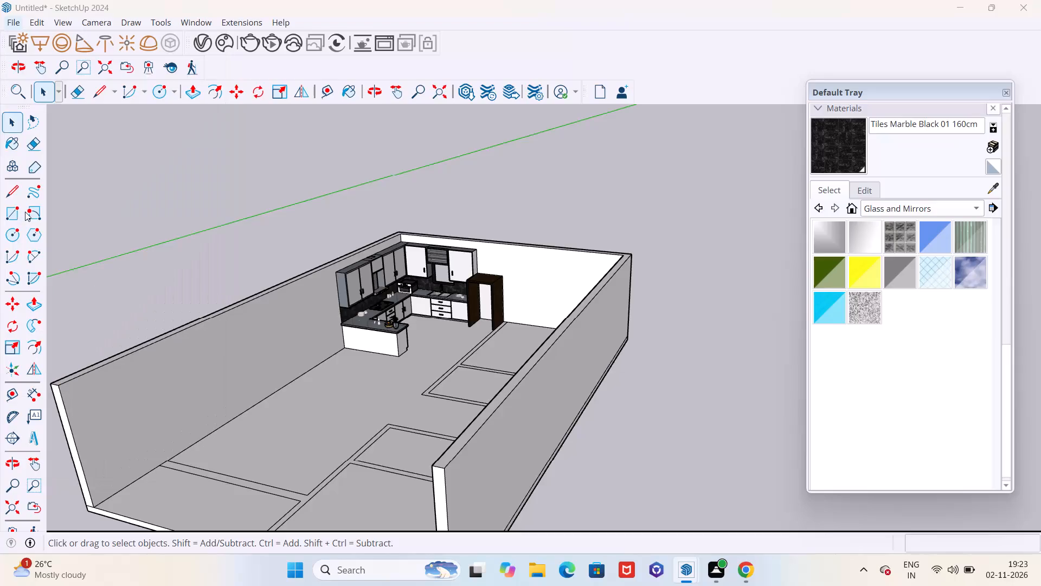
Import the Samsung Inverter RT38K5982BS refrigerator model from Downloads and place it inside the dark wooden housing at the end of the kitchen counter.
scroll(82, 189, "down", 5)
scroll(77, 196, "up", 4)
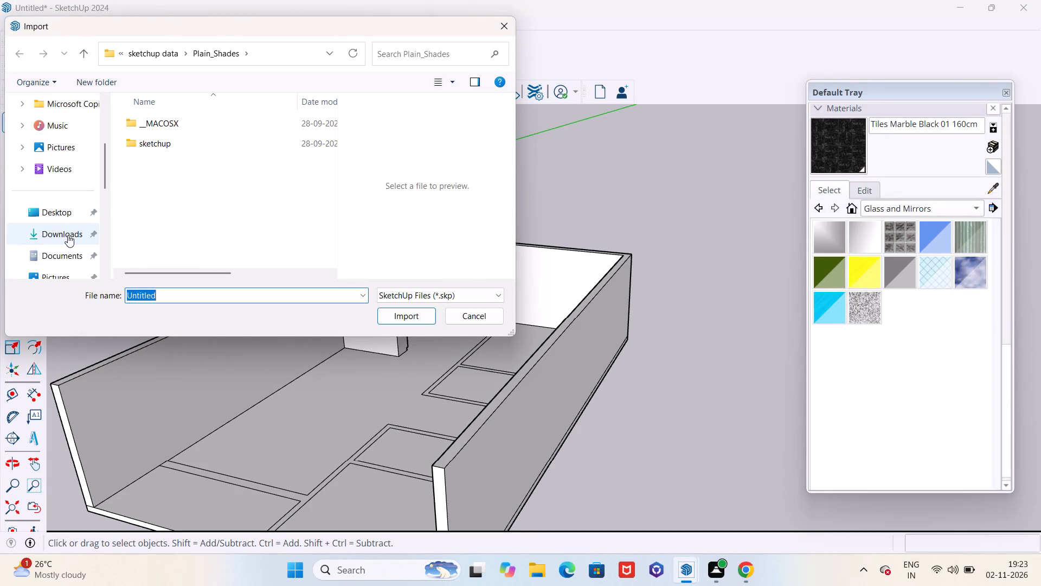
left_click(68, 235)
left_click(152, 149)
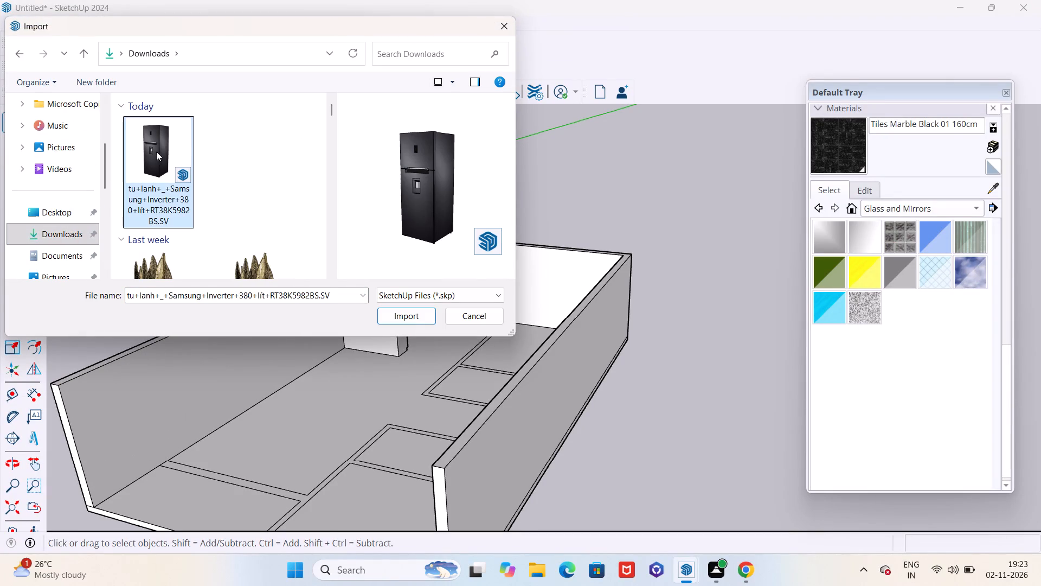
left_click(405, 321)
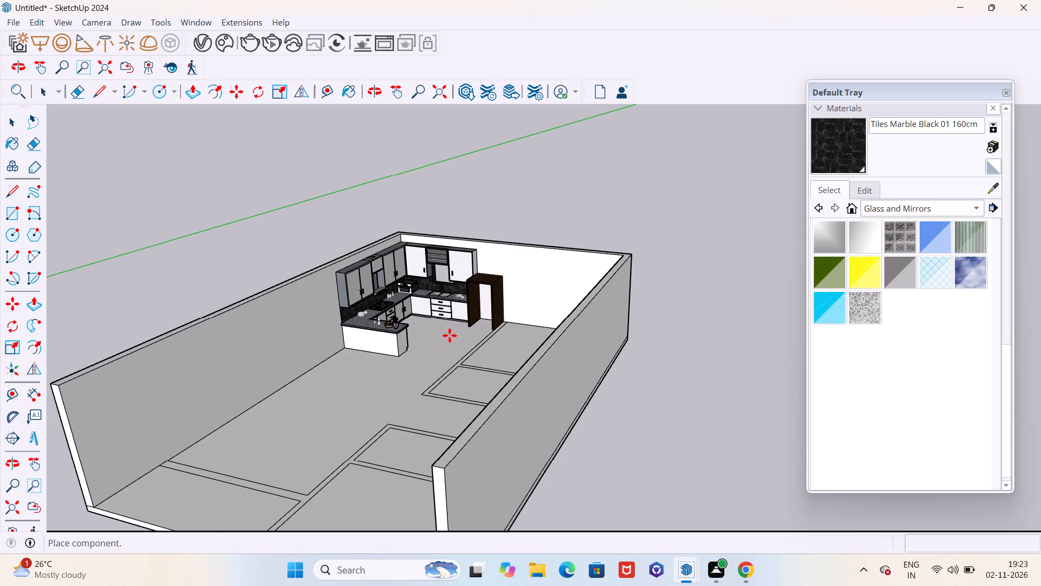
scroll(456, 324, "up", 15)
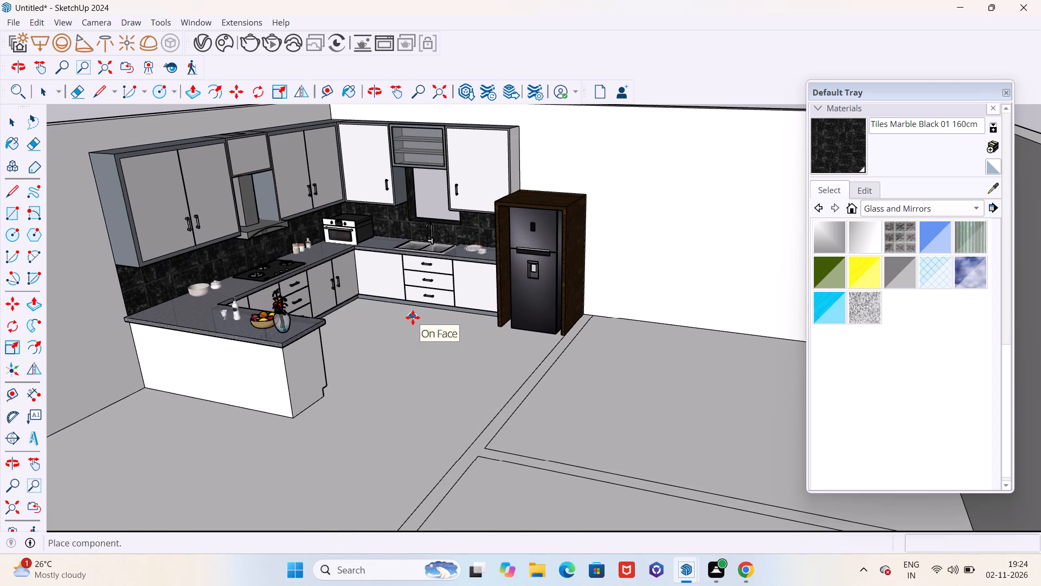
left_click(411, 316)
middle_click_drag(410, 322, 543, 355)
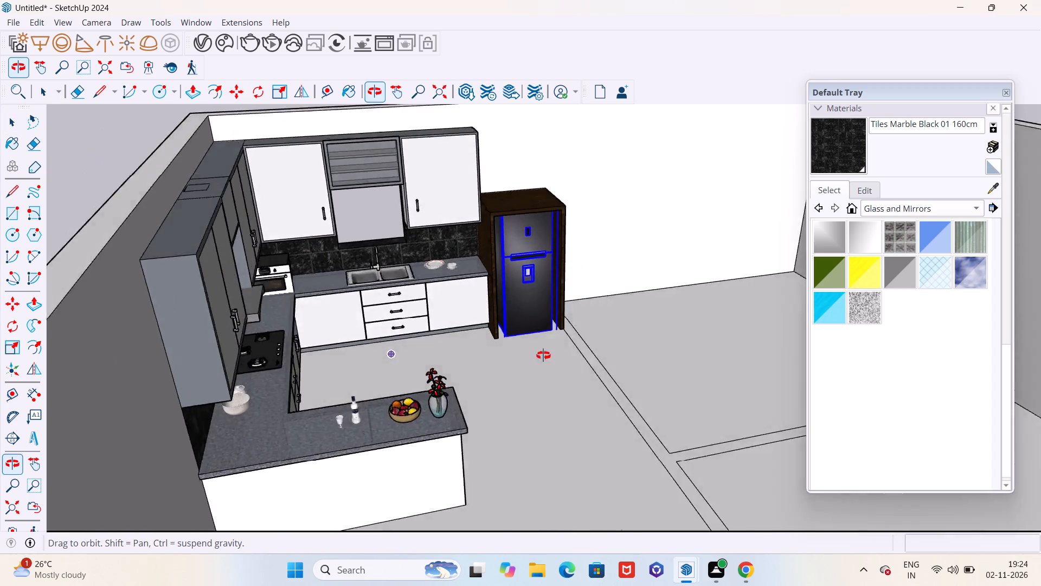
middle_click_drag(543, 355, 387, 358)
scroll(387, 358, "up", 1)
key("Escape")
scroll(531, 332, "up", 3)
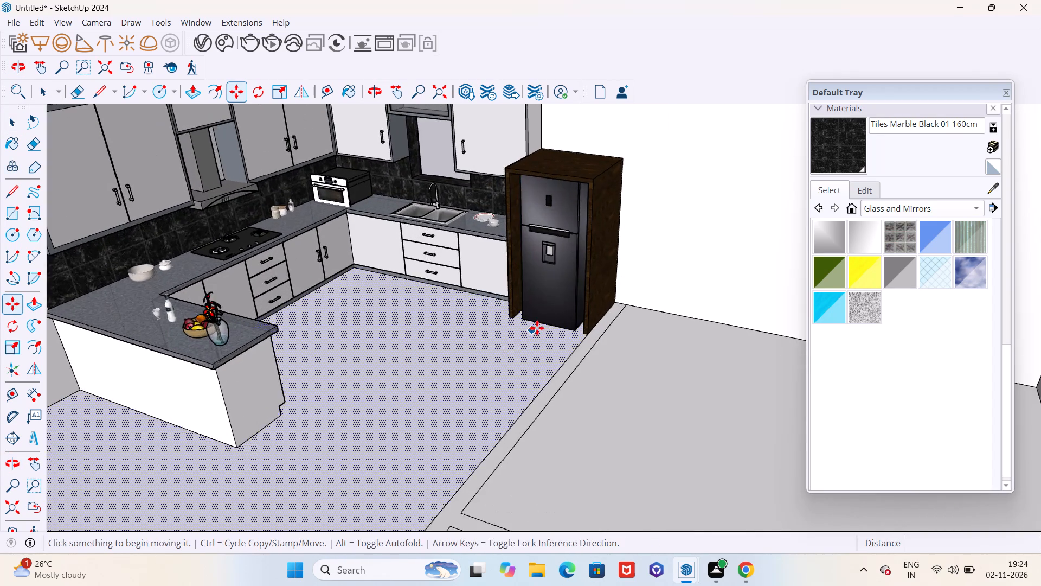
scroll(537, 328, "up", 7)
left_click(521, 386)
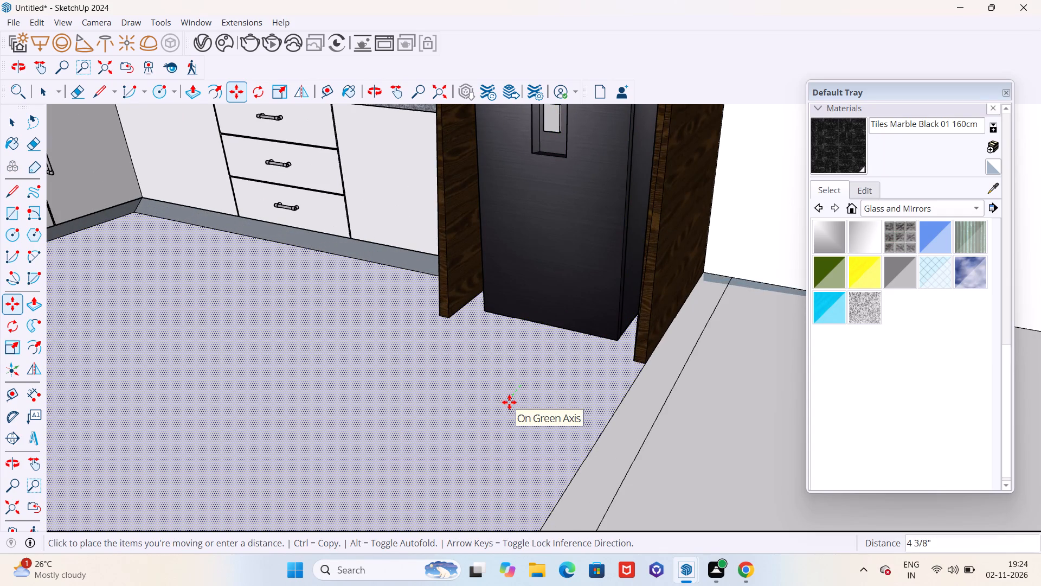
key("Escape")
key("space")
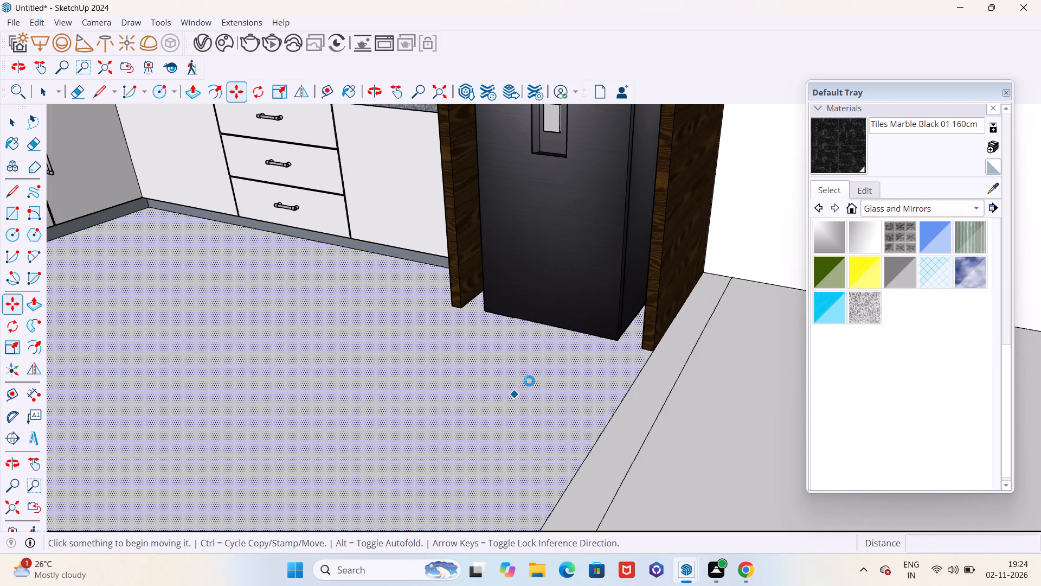
Move the refrigerator about 2 7/8" forward towards the front opening of its wooden housing.
left_click(558, 305)
key("m")
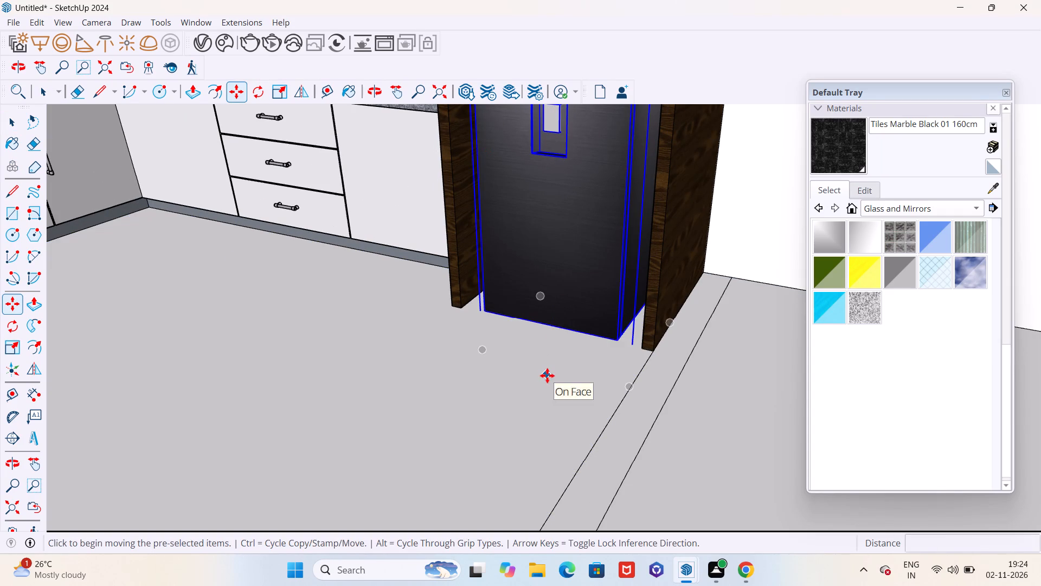
left_click(547, 375)
left_click(541, 386)
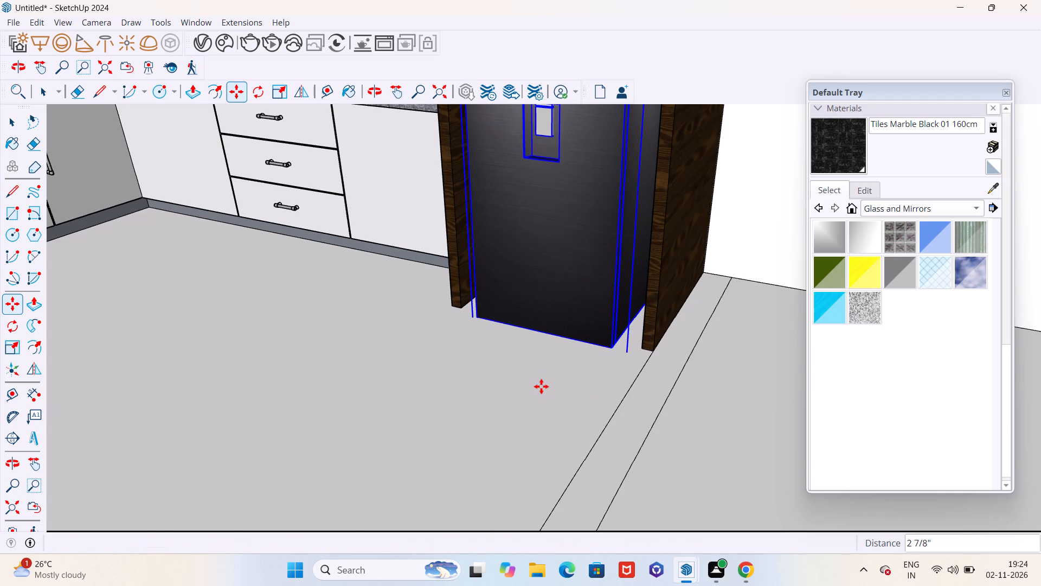
key("Escape")
Check how the refrigerator sits in its wooden housing, viewing it from the front, side and above.
scroll(541, 386, "down", 12)
middle_click_drag(510, 393, 698, 303)
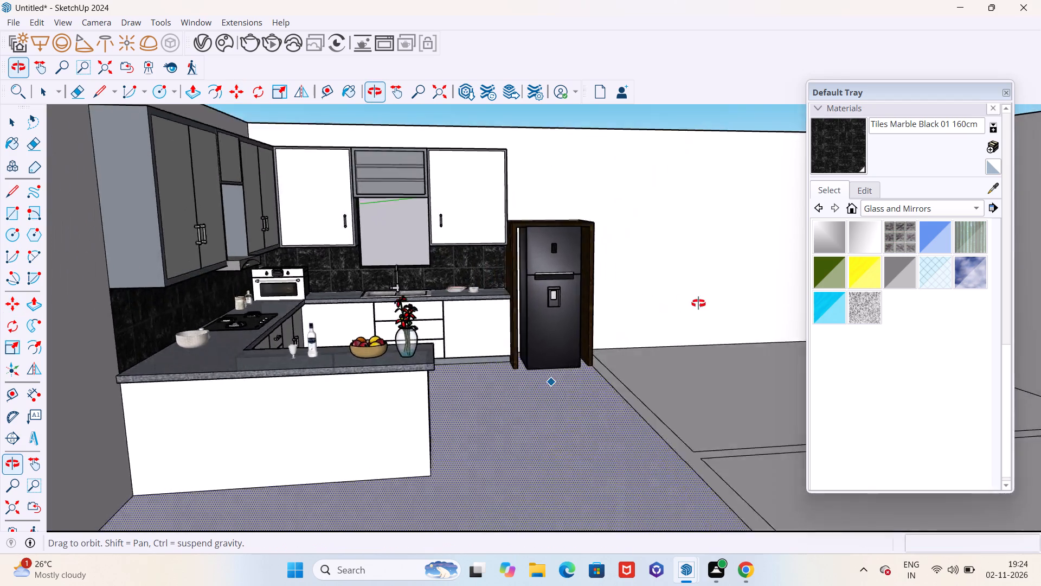
middle_click_drag(698, 303, 844, 362)
middle_click_drag(786, 470, 767, 537)
scroll(644, 244, "up", 5)
scroll(587, 218, "up", 6)
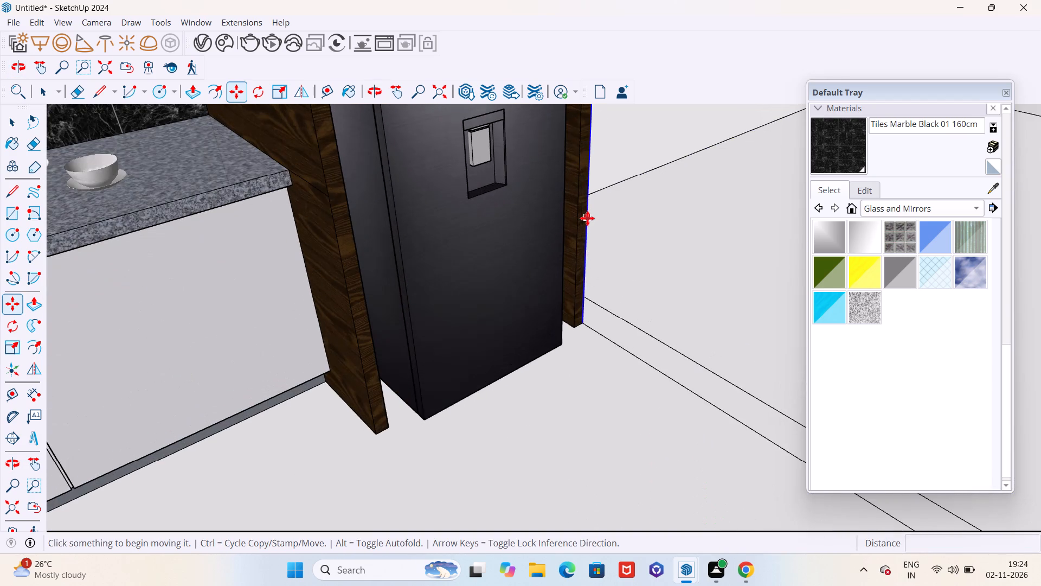
key("Escape")
scroll(534, 293, "down", 11)
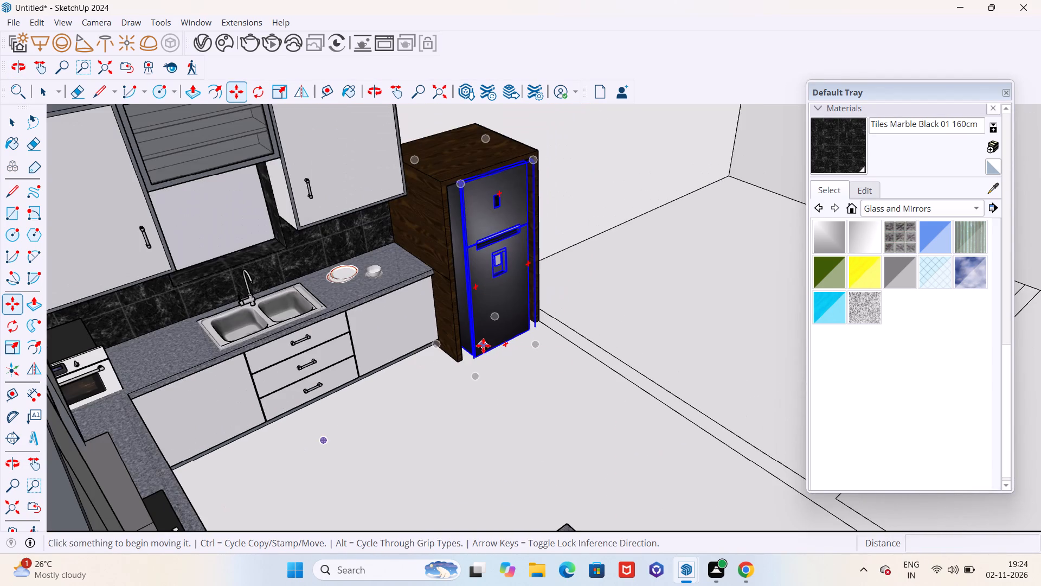
key("space")
scroll(477, 354, "down", 13)
middle_click_drag(473, 396, 227, 417)
scroll(229, 394, "down", 6)
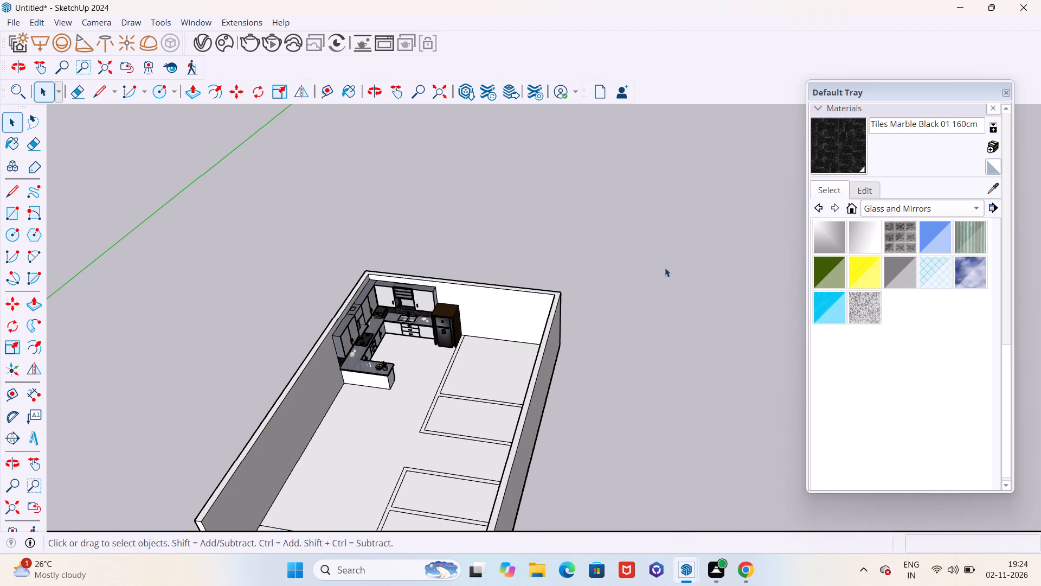
left_click(665, 267)
Examine the kitchen layout and the partition outlines on the room floor from several angles.
scroll(516, 332, "up", 1)
scroll(510, 335, "down", 1)
scroll(505, 336, "up", 10)
scroll(474, 293, "down", 7)
middle_click_drag(441, 339, 445, 339)
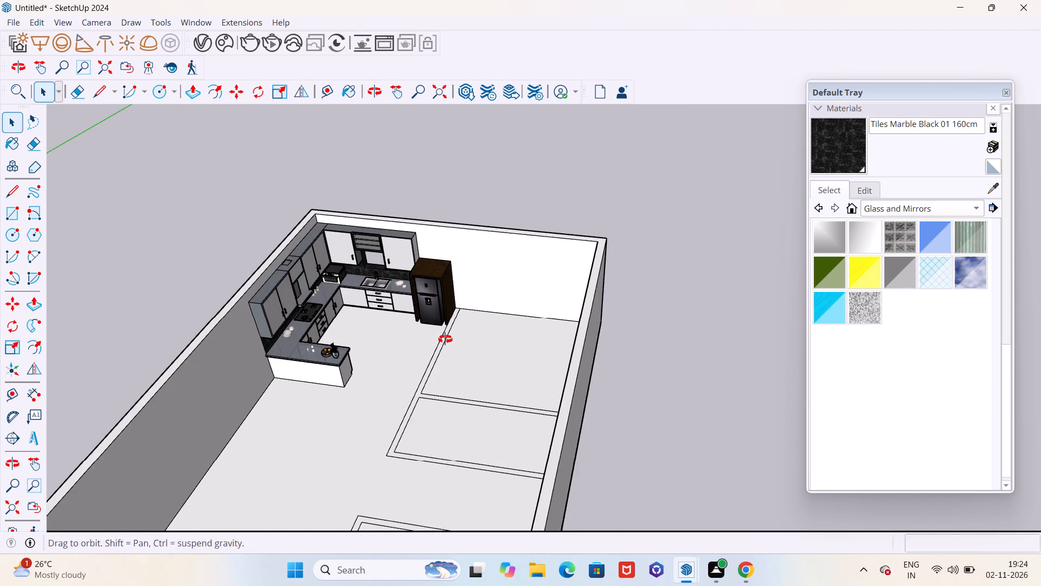
middle_click_drag(445, 339, 502, 329)
scroll(512, 304, "down", 6)
middle_click_drag(511, 330, 422, 274)
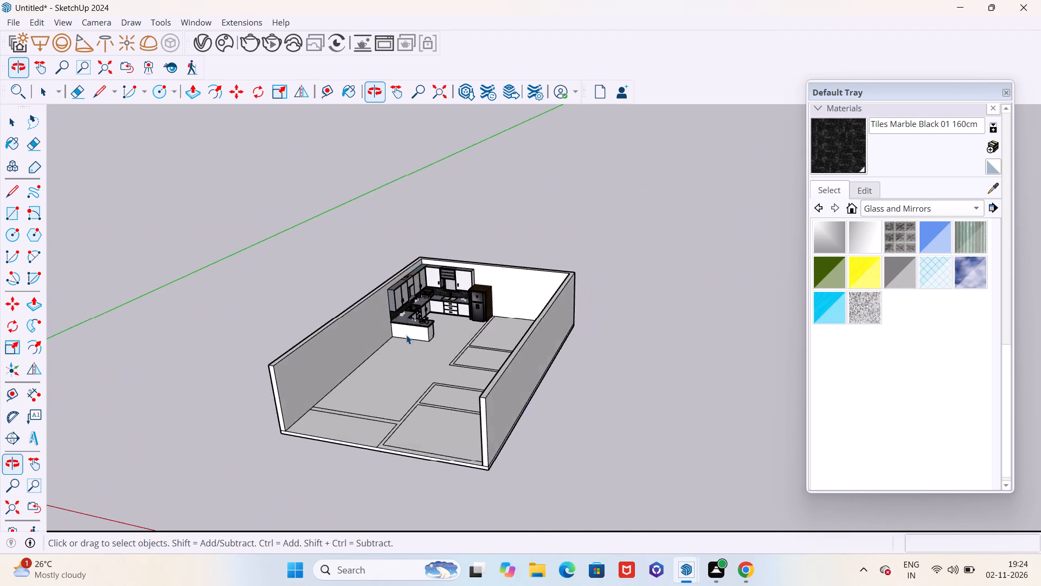
scroll(406, 335, "up", 11)
scroll(619, 168, "up", 5)
scroll(355, 227, "down", 5)
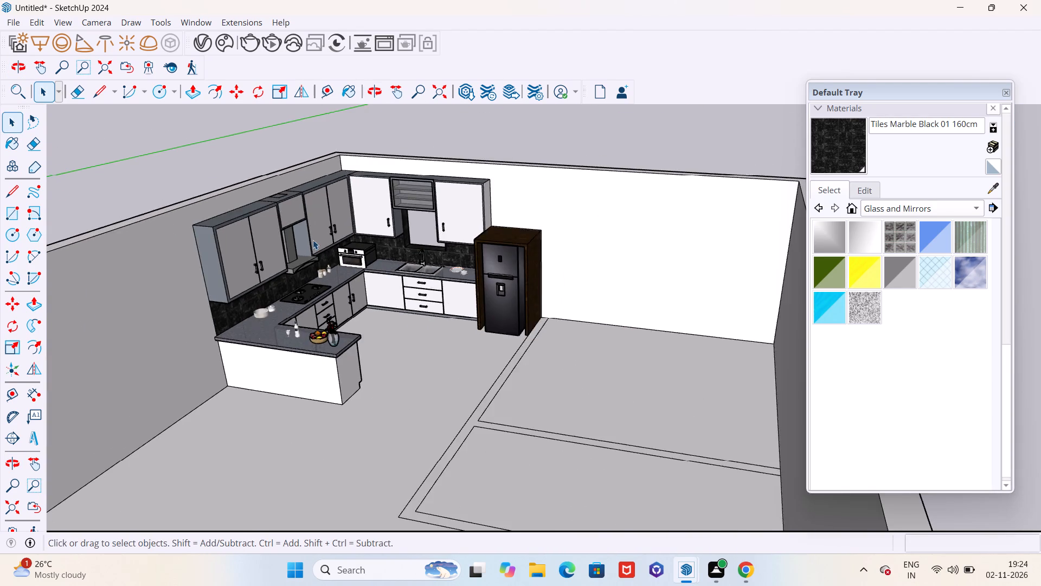
scroll(313, 240, "down", 4)
middle_click_drag(310, 251, 407, 307)
scroll(510, 318, "up", 5)
scroll(510, 318, "down", 6)
middle_click_drag(489, 302, 587, 359)
scroll(530, 381, "up", 5)
scroll(530, 303, "down", 6)
middle_click_drag(515, 319, 616, 352)
scroll(530, 398, "up", 6)
middle_click_drag(505, 321, 533, 366)
scroll(517, 371, "down", 6)
middle_click_drag(531, 330, 388, 286)
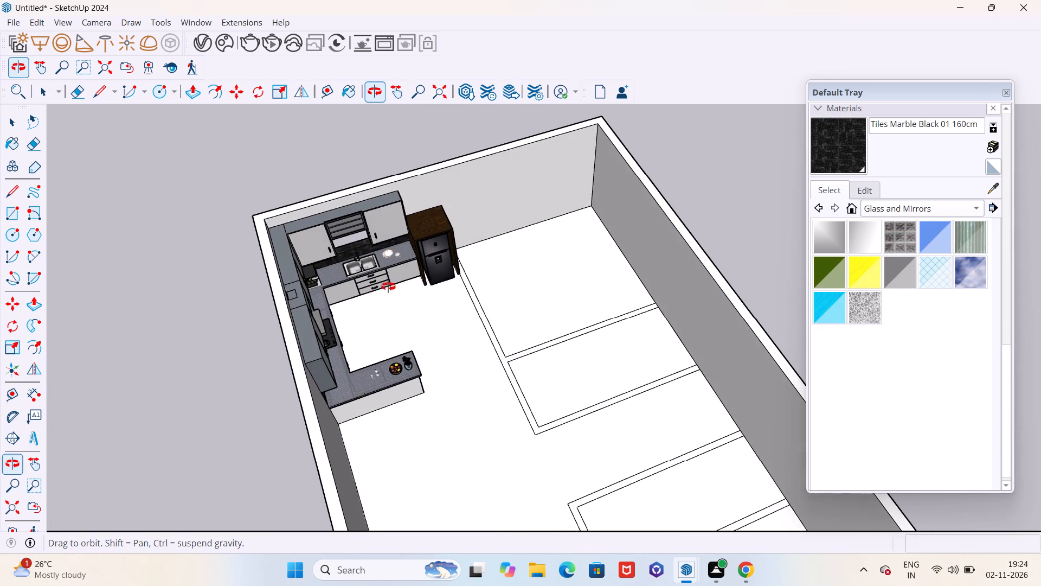
middle_click_drag(388, 286, 387, 285)
scroll(534, 221, "up", 5)
scroll(531, 263, "down", 4)
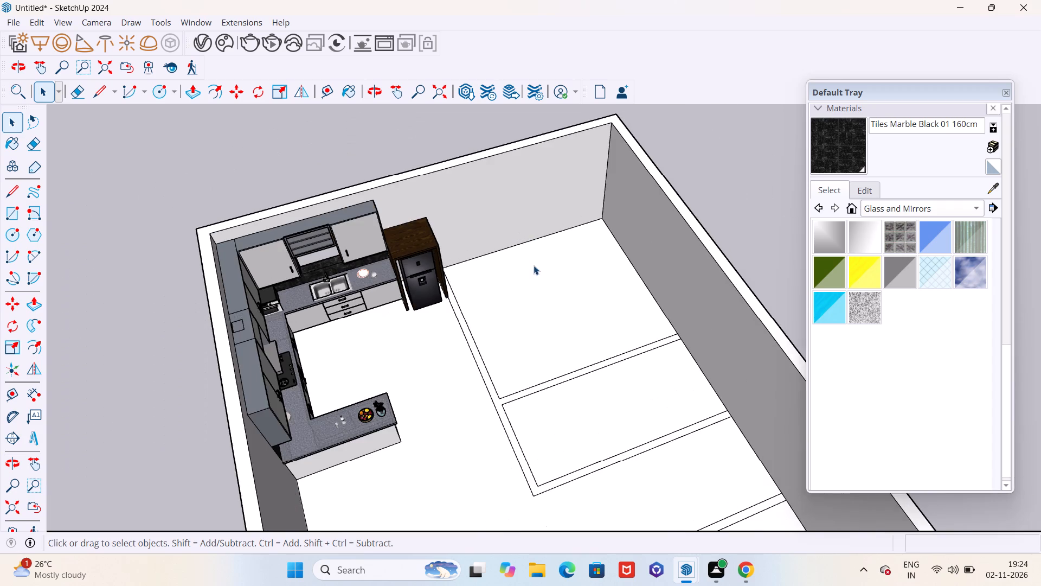
middle_click_drag(539, 277, 549, 340)
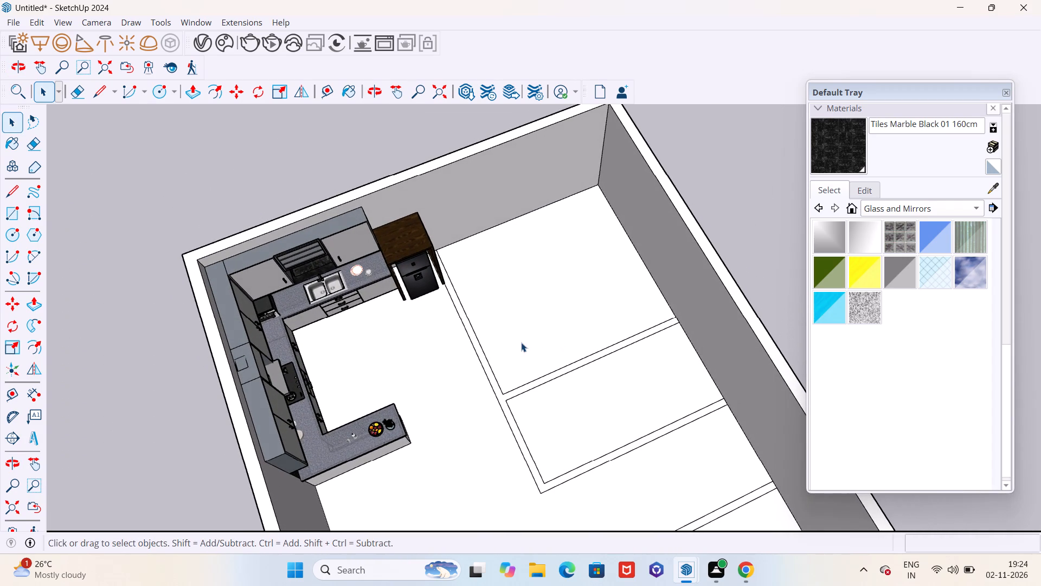
scroll(492, 345, "down", 3)
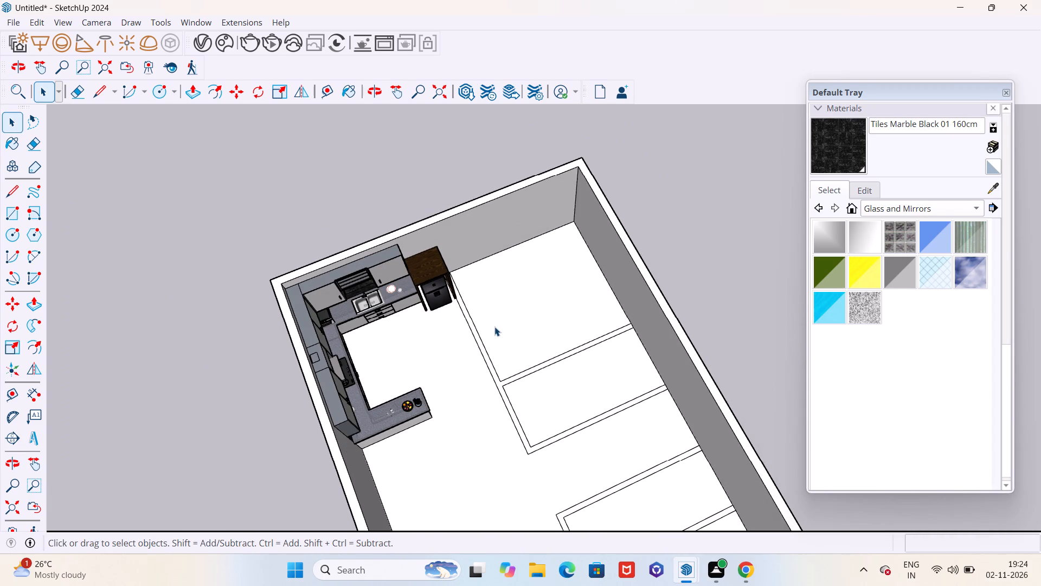
scroll(494, 327, "down", 3)
scroll(545, 335, "down", 1)
middle_click_drag(545, 335, 513, 335)
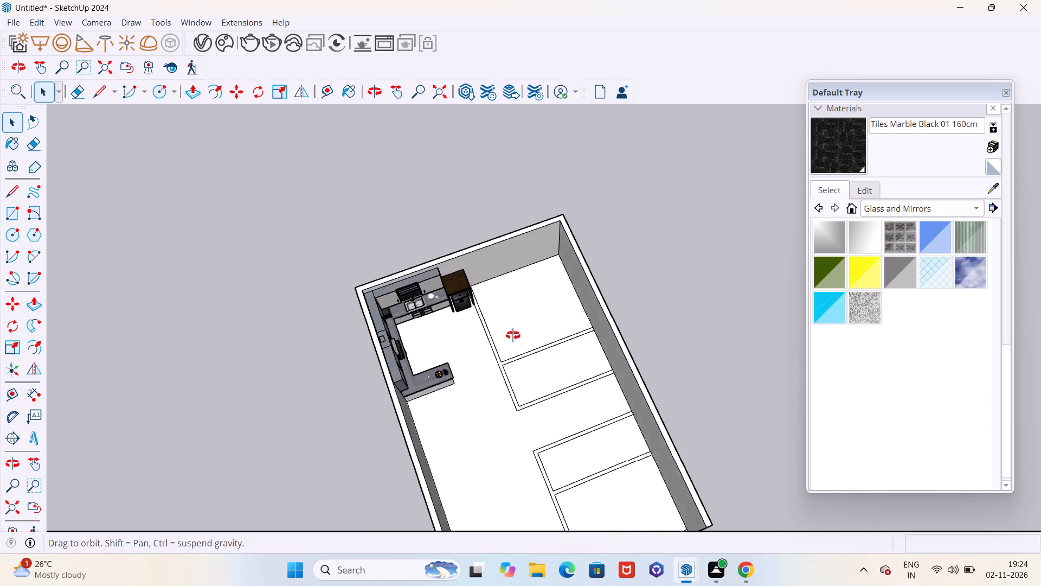
middle_click_drag(513, 335, 517, 337)
scroll(502, 349, "up", 9)
scroll(542, 366, "down", 4)
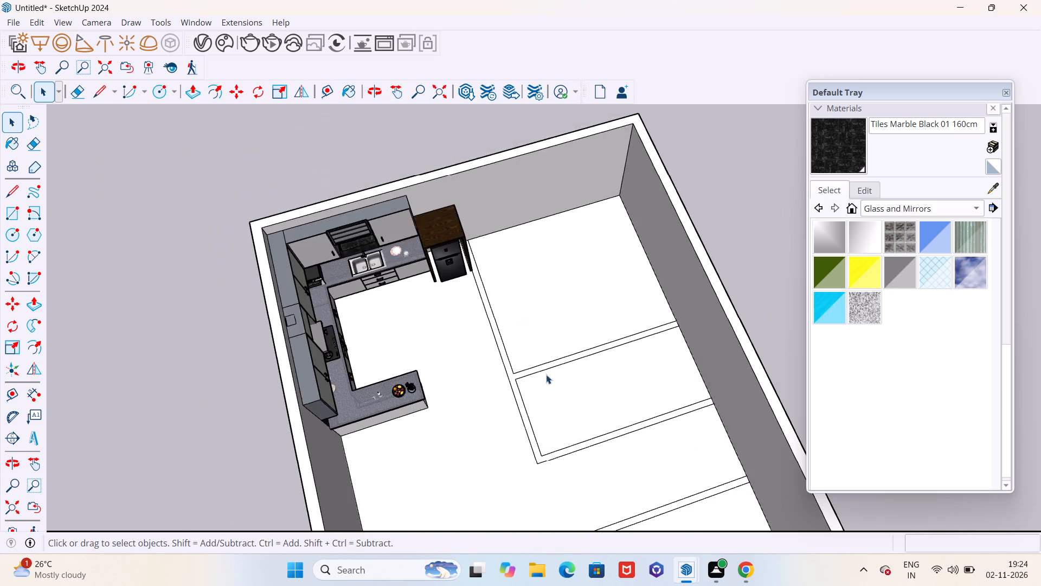
middle_click_drag(544, 375, 265, 256)
scroll(473, 343, "up", 8)
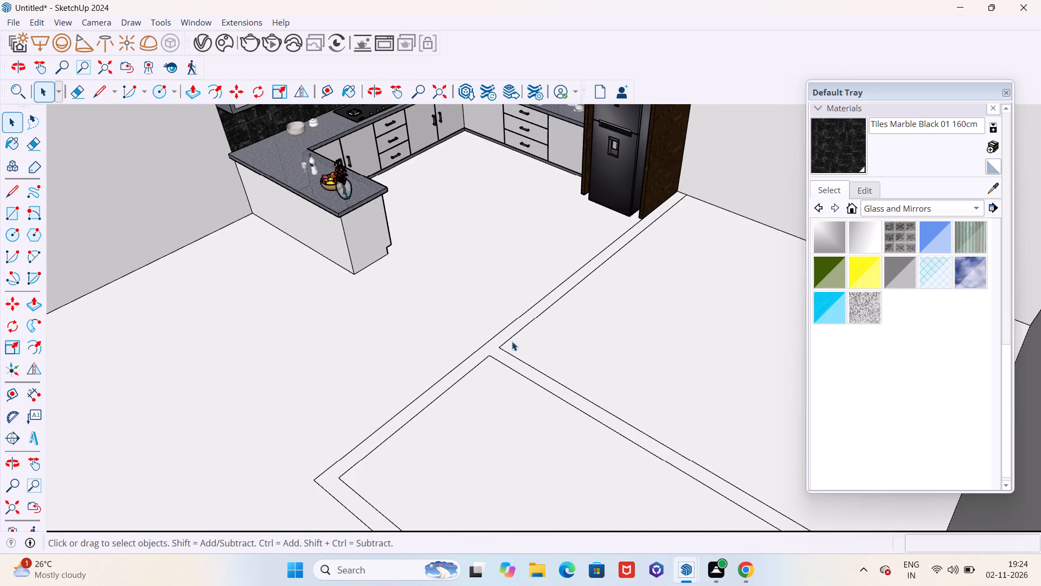
scroll(523, 340, "down", 15)
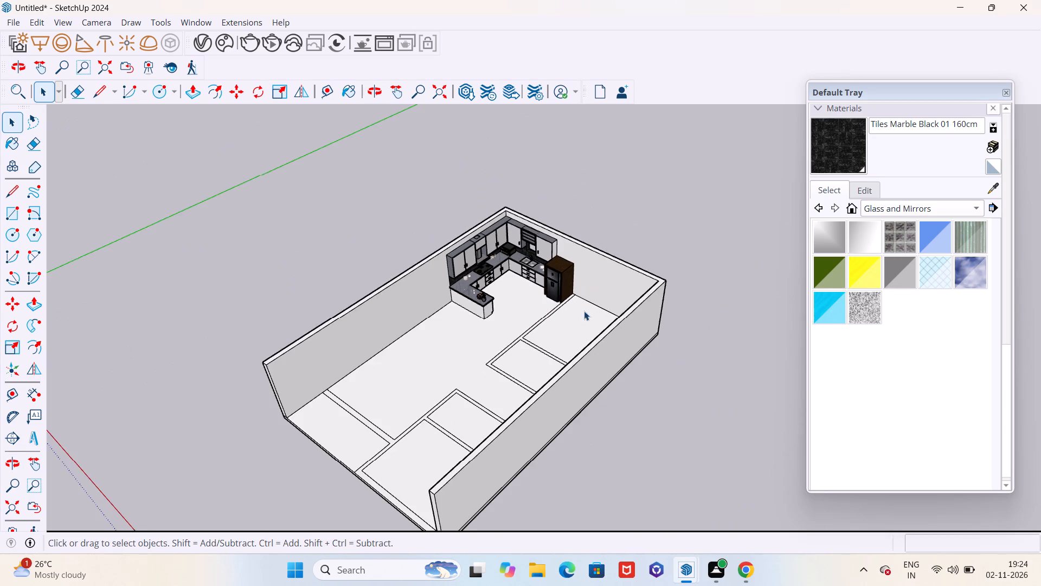
Draw a line across the wall top at the far corner, separating the long side wall beside the partition outlines from the back wall.
middle_click_drag(648, 295, 591, 343)
scroll(658, 313, "up", 4)
key("l")
scroll(673, 304, "up", 9)
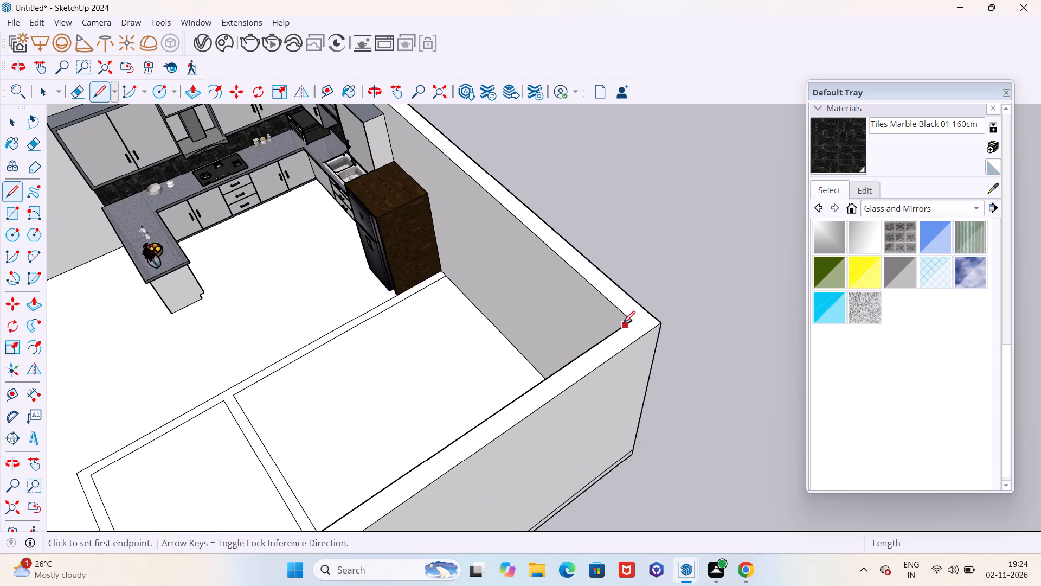
left_click(631, 320)
left_click(650, 334)
scroll(672, 288, "down", 6)
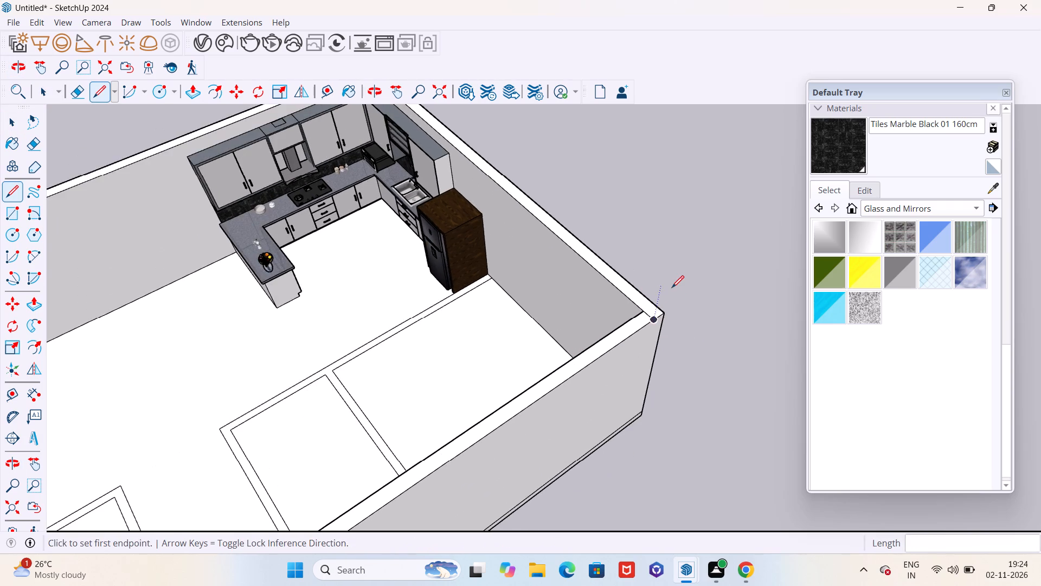
scroll(675, 283, "down", 10)
key("Escape")
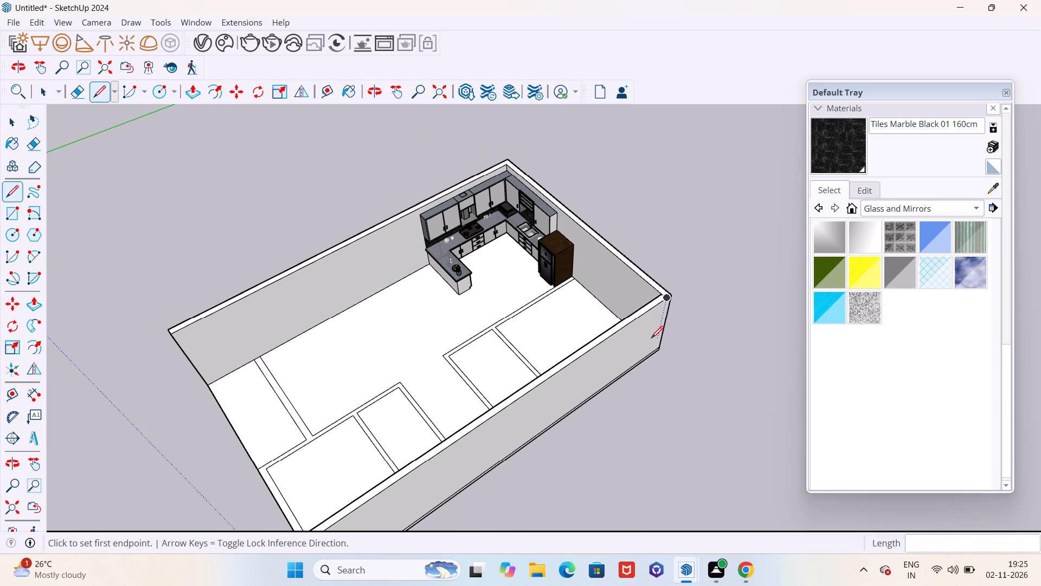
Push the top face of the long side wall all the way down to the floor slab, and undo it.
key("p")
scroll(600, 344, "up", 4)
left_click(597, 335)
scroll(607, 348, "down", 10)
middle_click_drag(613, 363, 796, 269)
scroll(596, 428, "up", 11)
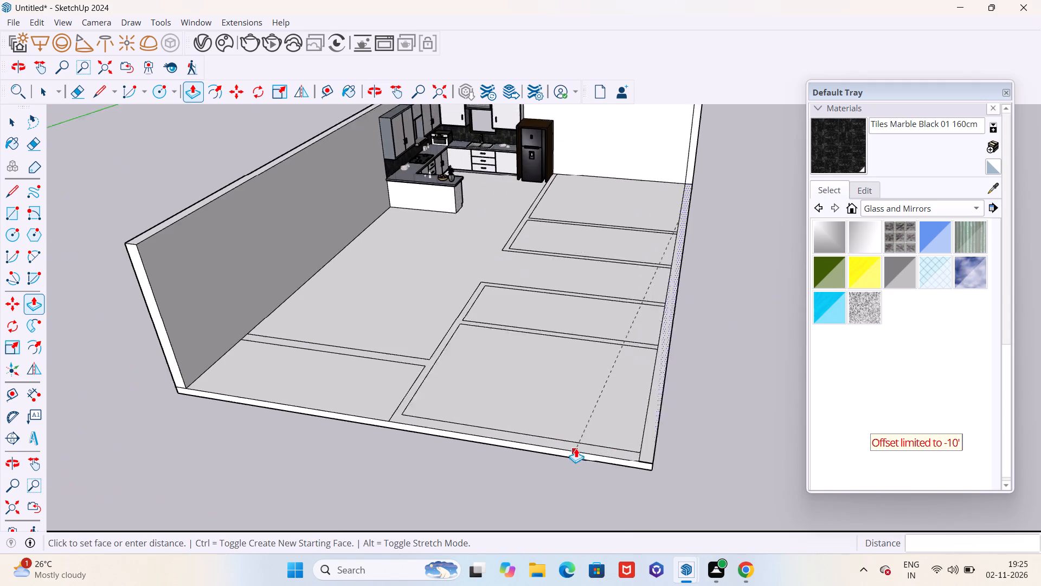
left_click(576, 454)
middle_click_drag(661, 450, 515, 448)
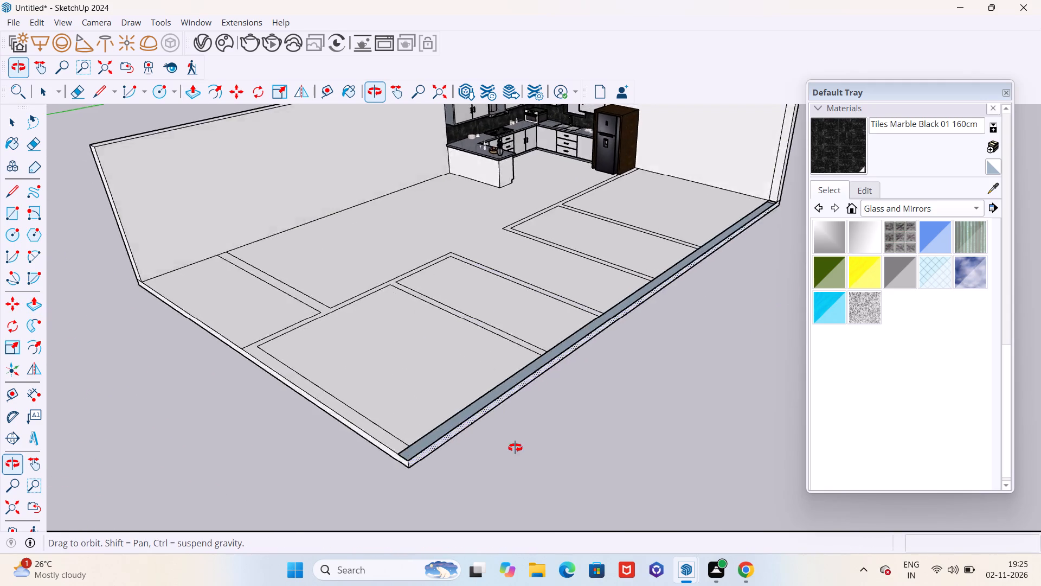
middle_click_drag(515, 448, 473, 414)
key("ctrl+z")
Push the top face of the long side wall down 9' 6 1/2", leaving a low curb along the floor edge.
scroll(473, 406, "down", 1)
scroll(473, 406, "up", 1)
scroll(473, 407, "down", 5)
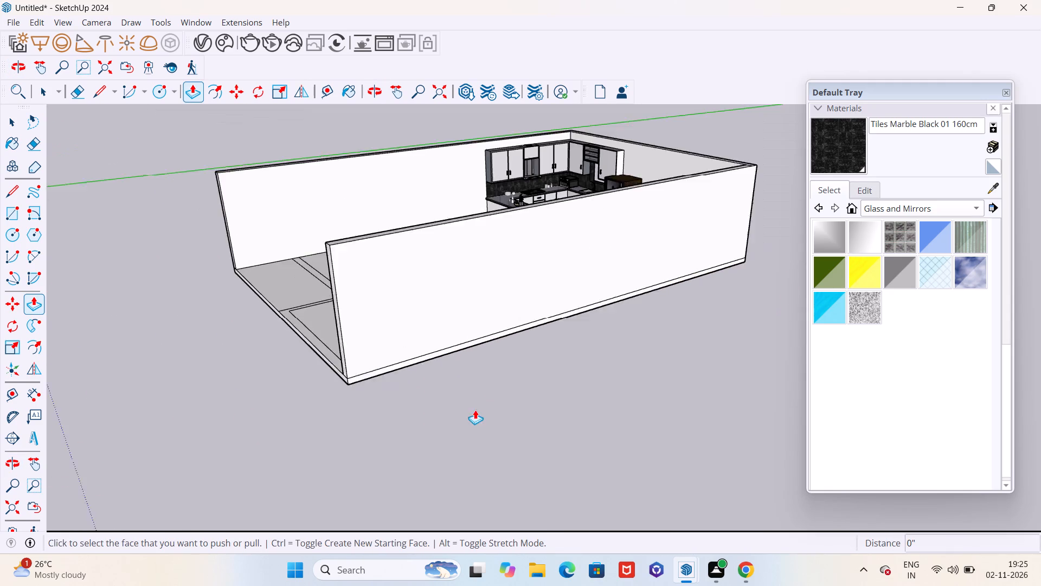
middle_click_drag(436, 391, 549, 458)
scroll(572, 417, "up", 5)
left_click(545, 402)
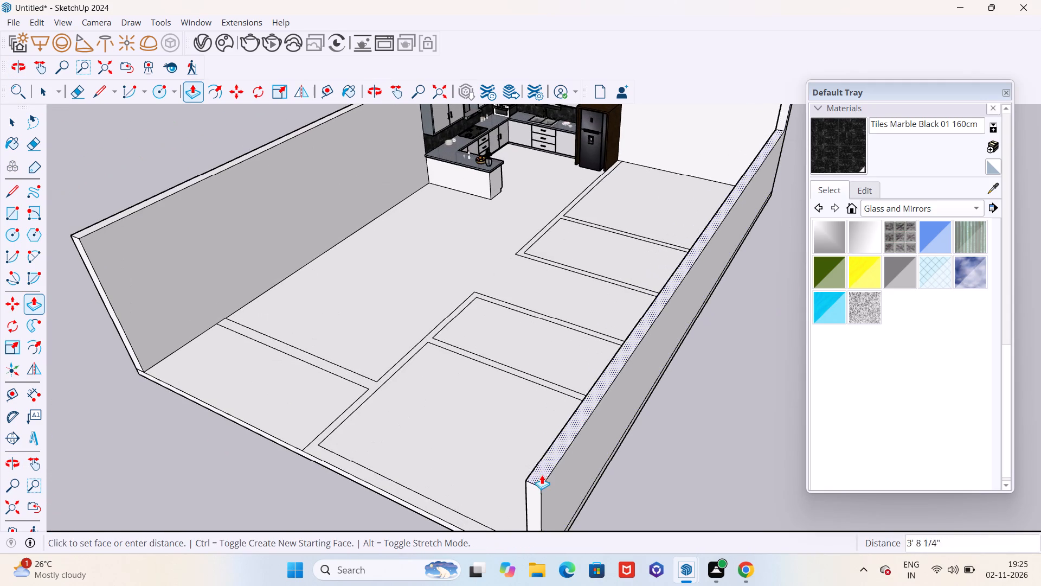
scroll(541, 477, "down", 7)
middle_click_drag(542, 463, 596, 312)
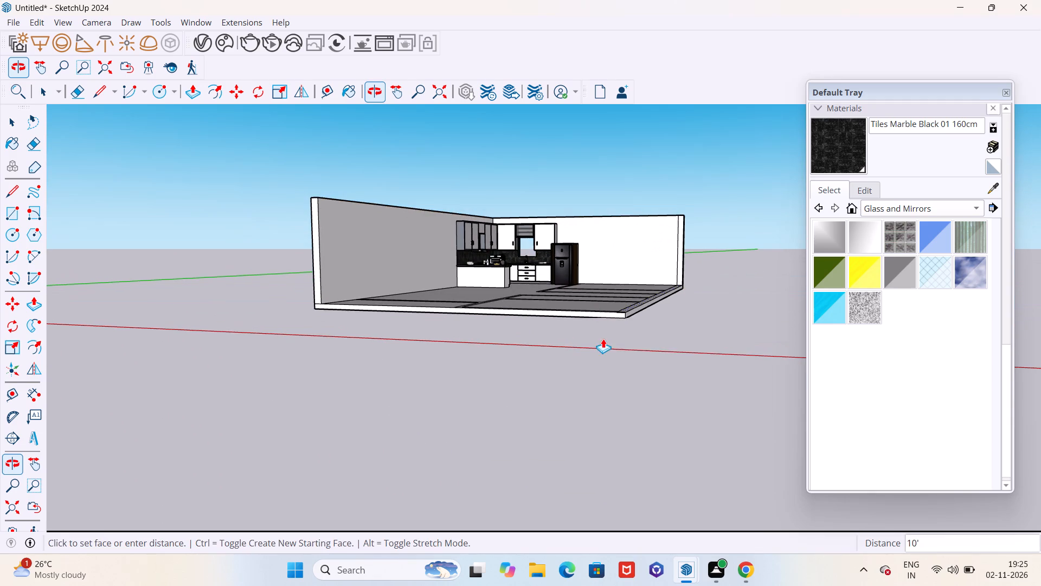
scroll(621, 306, "up", 10)
left_click(621, 306)
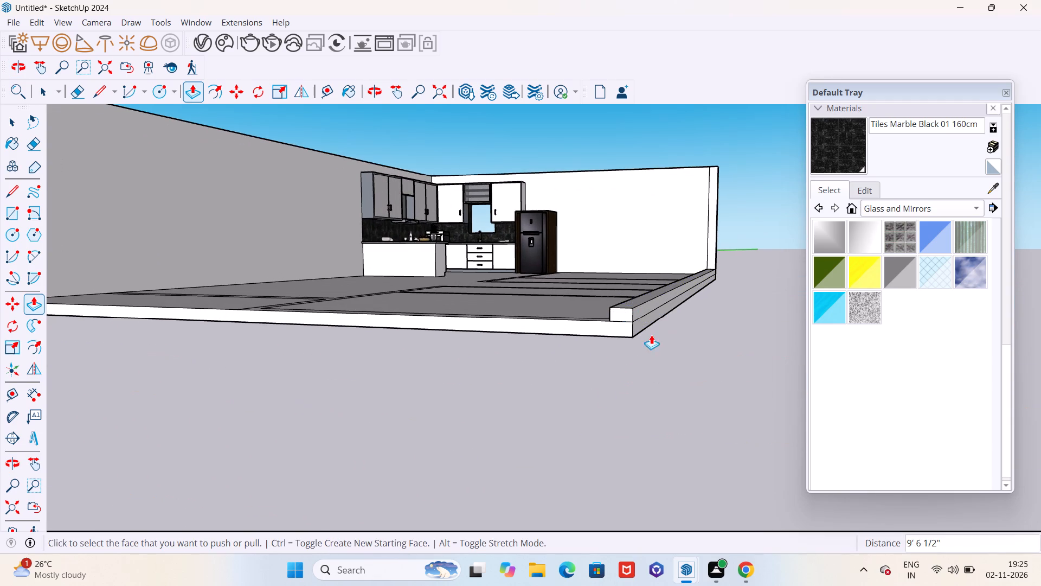
middle_click_drag(520, 475, 520, 470)
key("Escape")
scroll(662, 350, "down", 1)
middle_click_drag(662, 349, 493, 519)
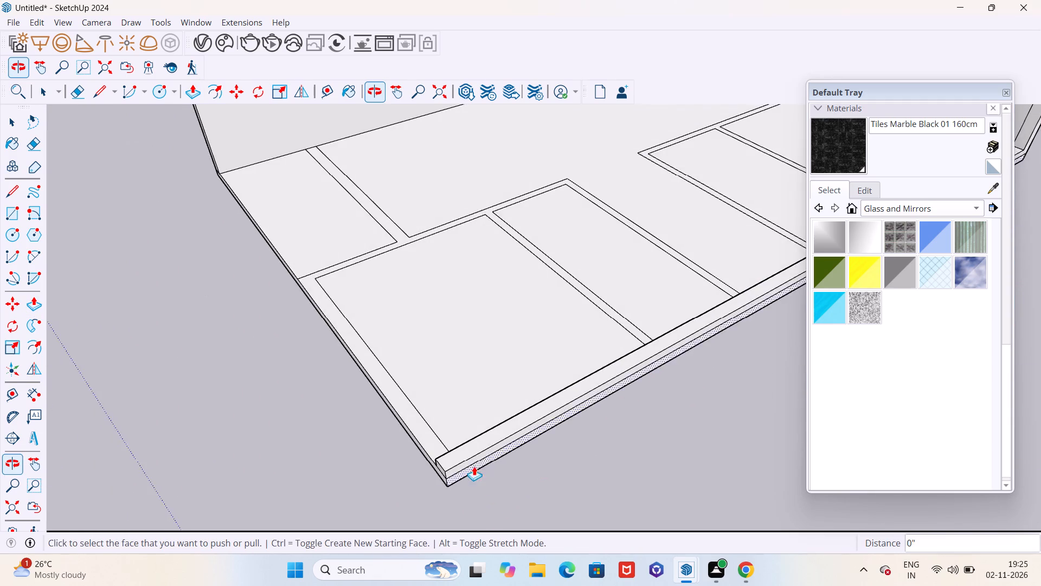
Push/Pull the connected partition outline beside the refrigerator up 10', matching the height of the room's full-height outer walls.
scroll(447, 467, "down", 12)
scroll(659, 271, "up", 12)
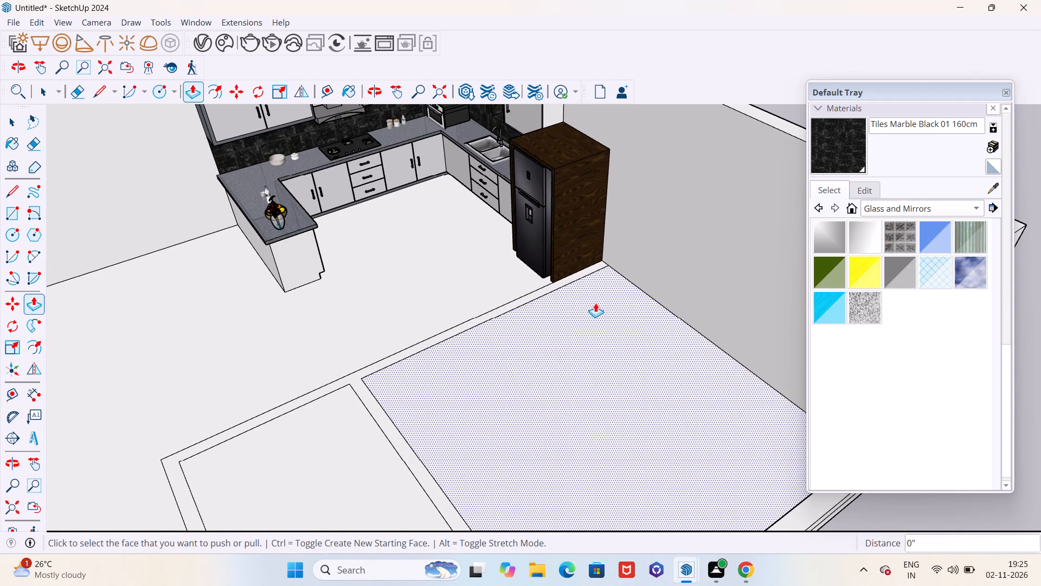
key("space")
scroll(580, 328, "down", 5)
scroll(551, 326, "up", 1)
middle_click_drag(551, 326, 558, 356)
scroll(472, 362, "up", 5)
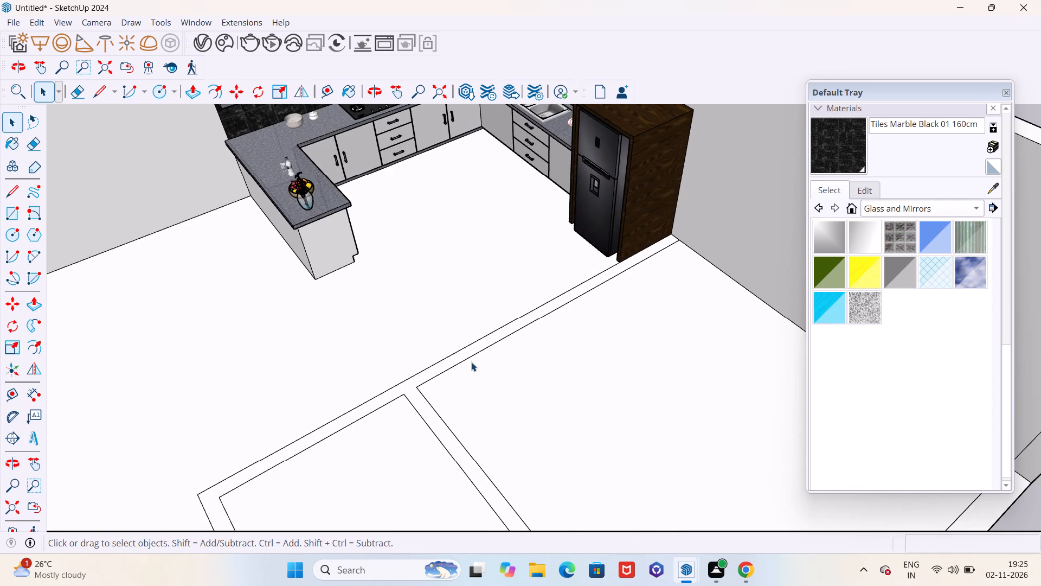
scroll(507, 355, "down", 5)
middle_click_drag(537, 375, 500, 378)
key("p")
scroll(481, 359, "up", 2)
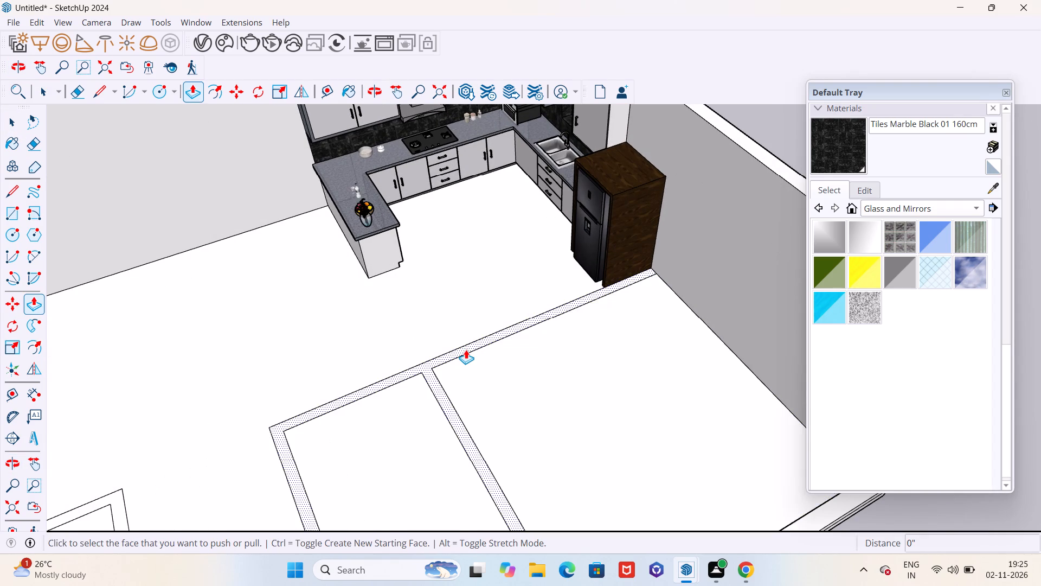
left_click(466, 349)
scroll(465, 327, "down", 5)
middle_click_drag(462, 336, 402, 192)
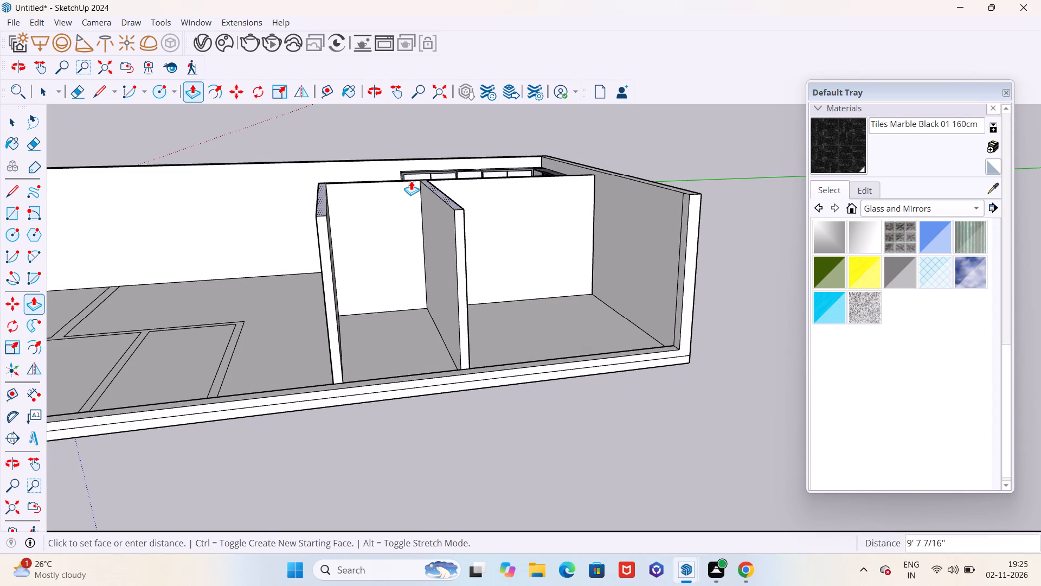
left_click(621, 177)
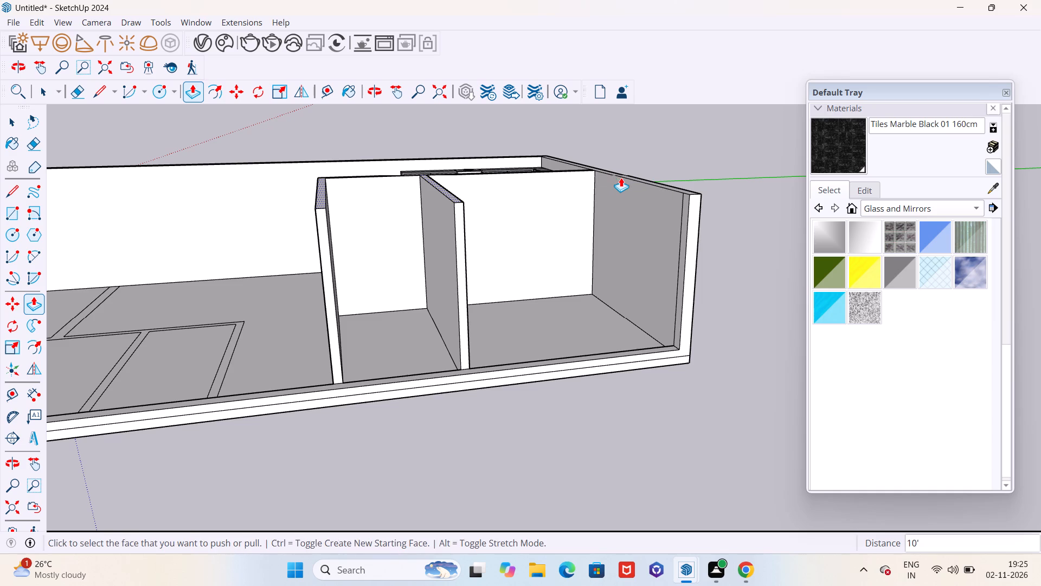
Examine the partition walls beside the kitchen and the two rooms they enclose from several angles.
middle_click_drag(603, 192, 764, 343)
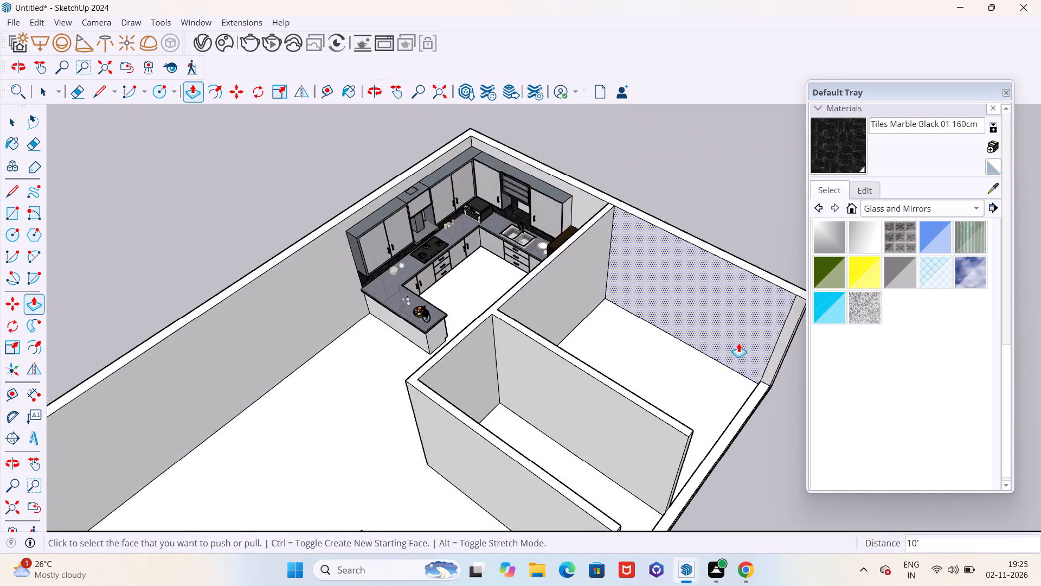
scroll(731, 343, "down", 3)
middle_click_drag(730, 346, 715, 300)
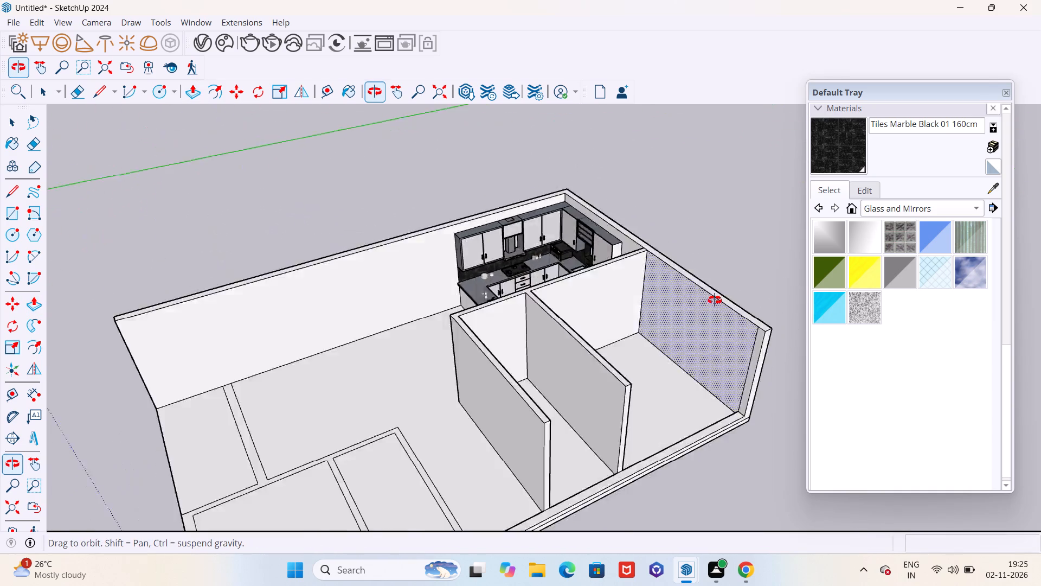
middle_click_drag(715, 300, 564, 296)
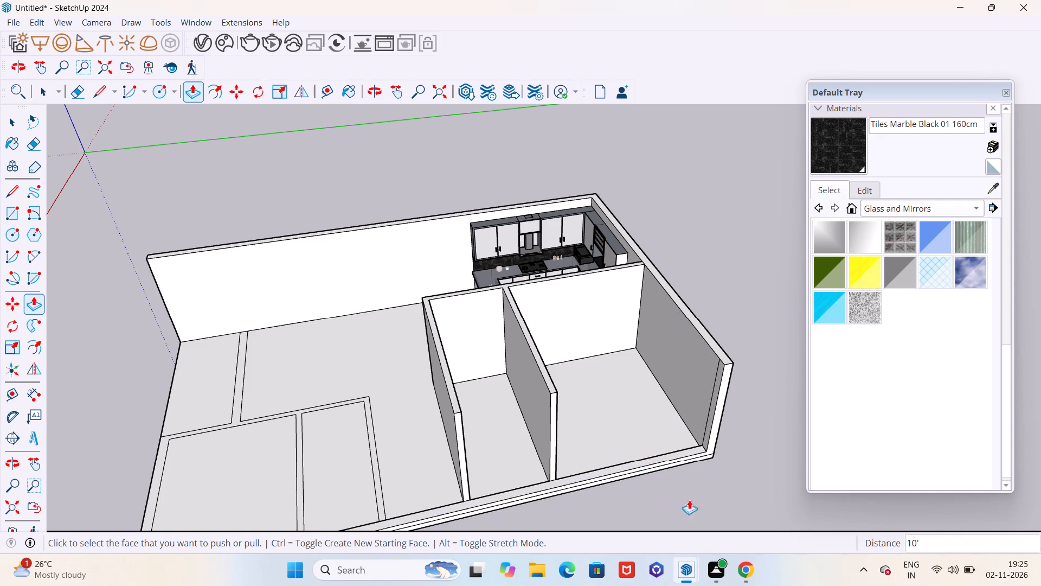
key("space")
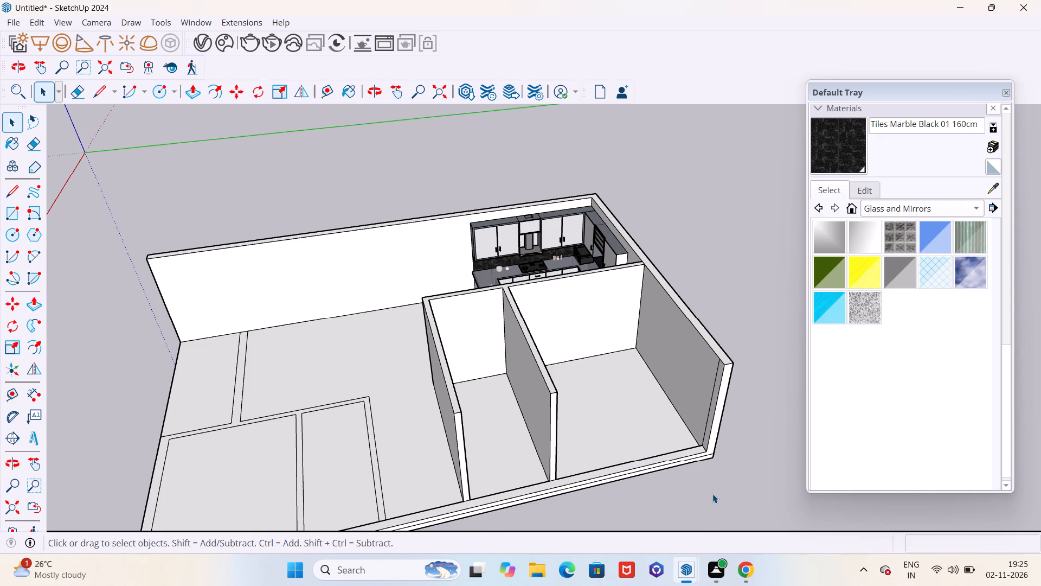
middle_click_drag(712, 493, 631, 436)
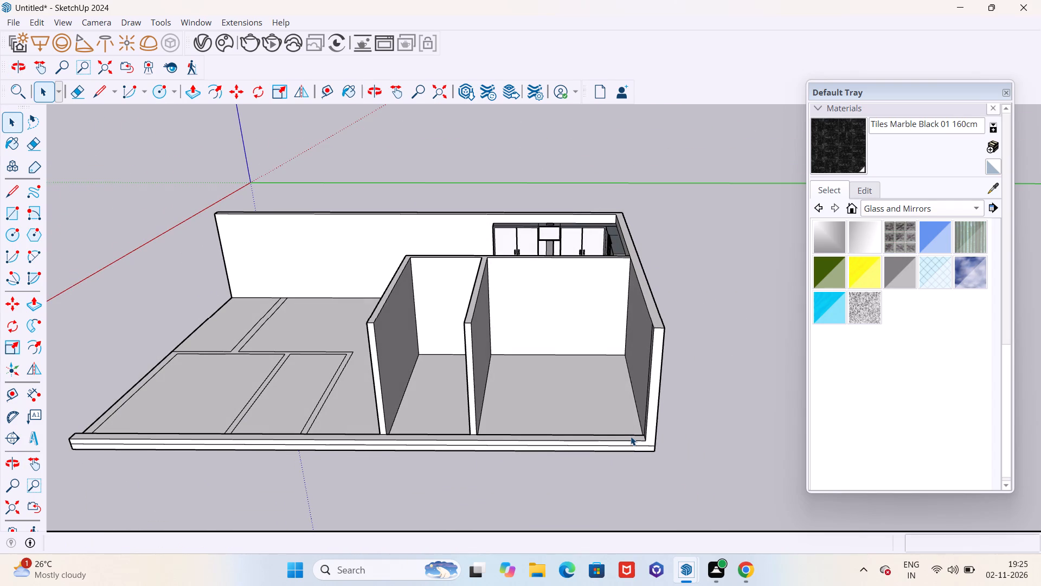
middle_click_drag(517, 386, 529, 381)
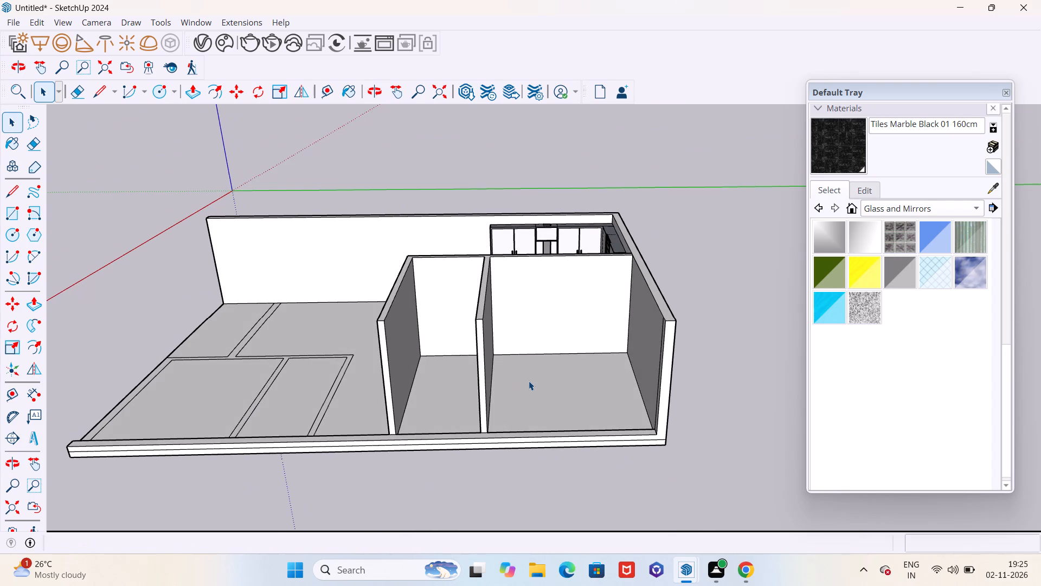
scroll(532, 366, "up", 4)
scroll(539, 398, "down", 3)
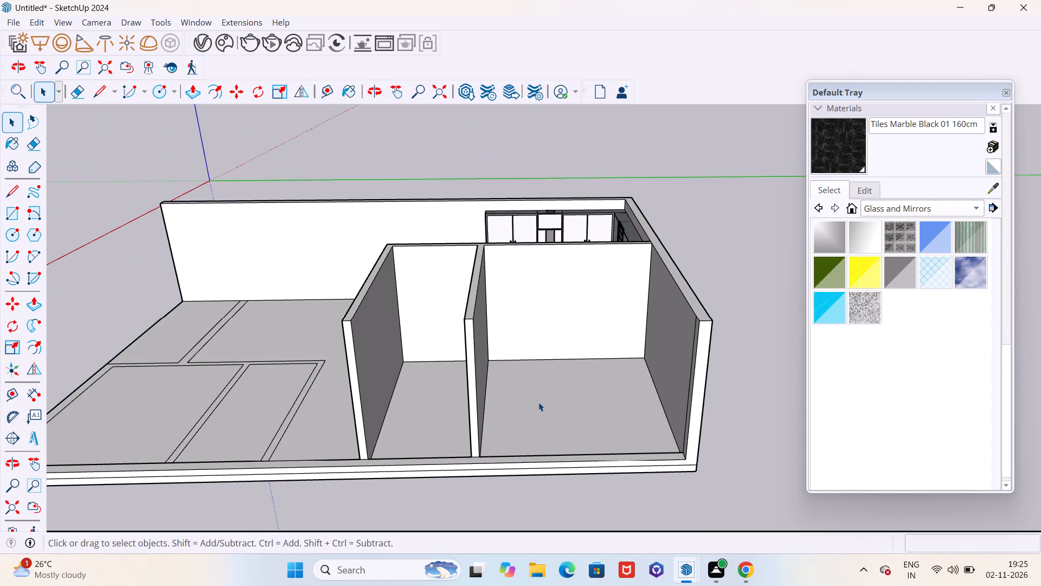
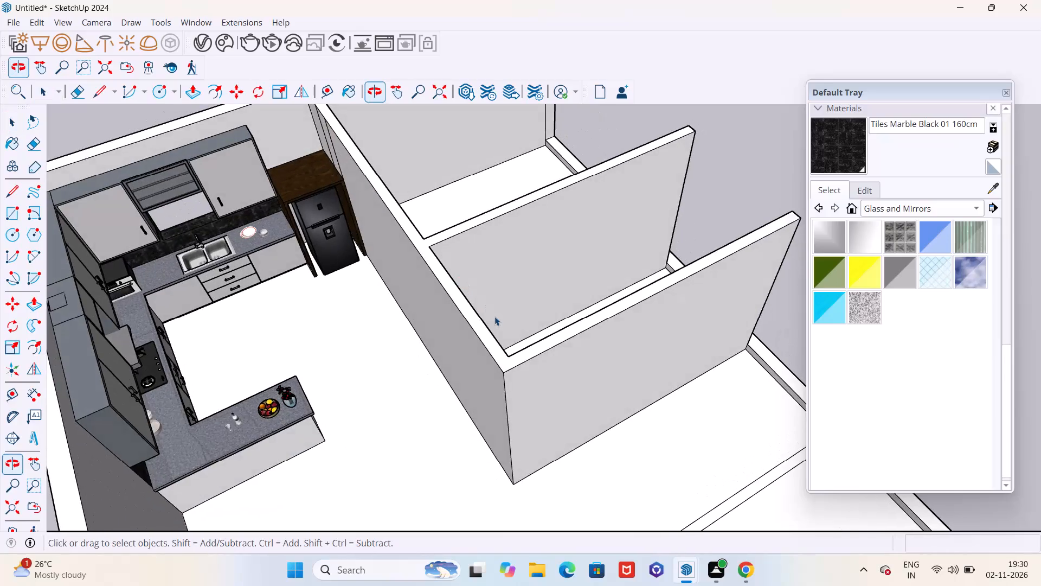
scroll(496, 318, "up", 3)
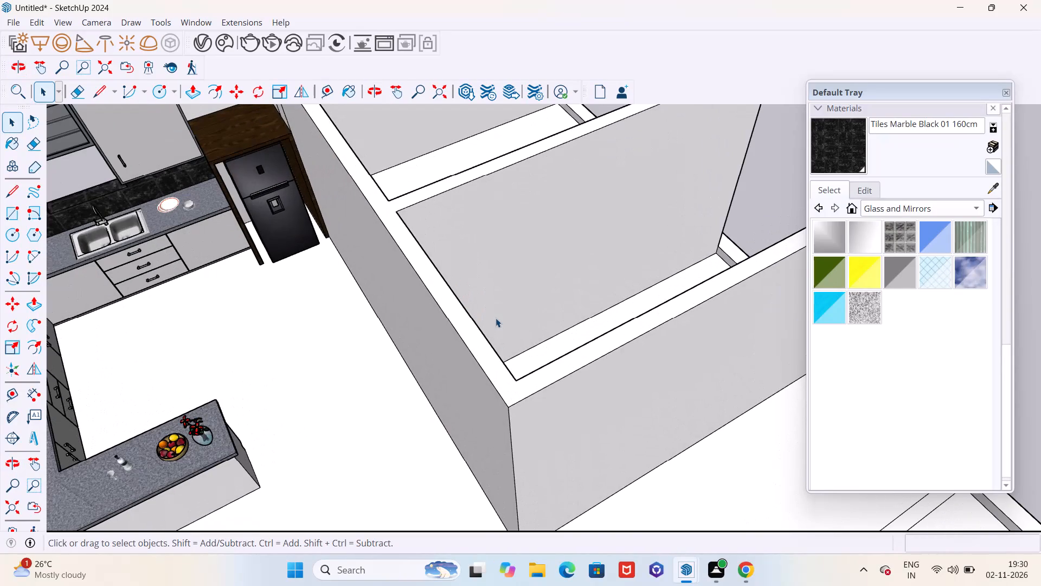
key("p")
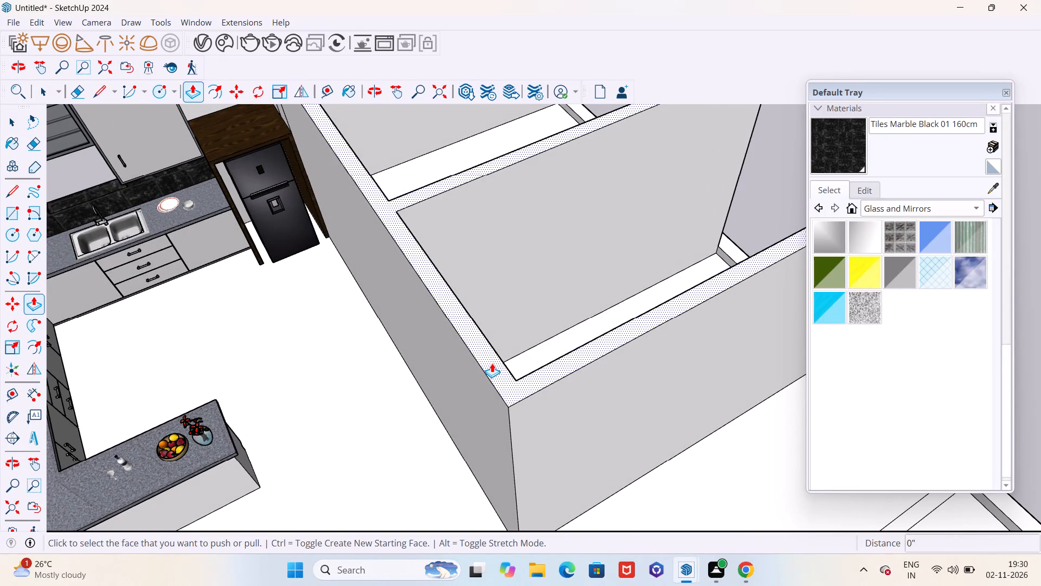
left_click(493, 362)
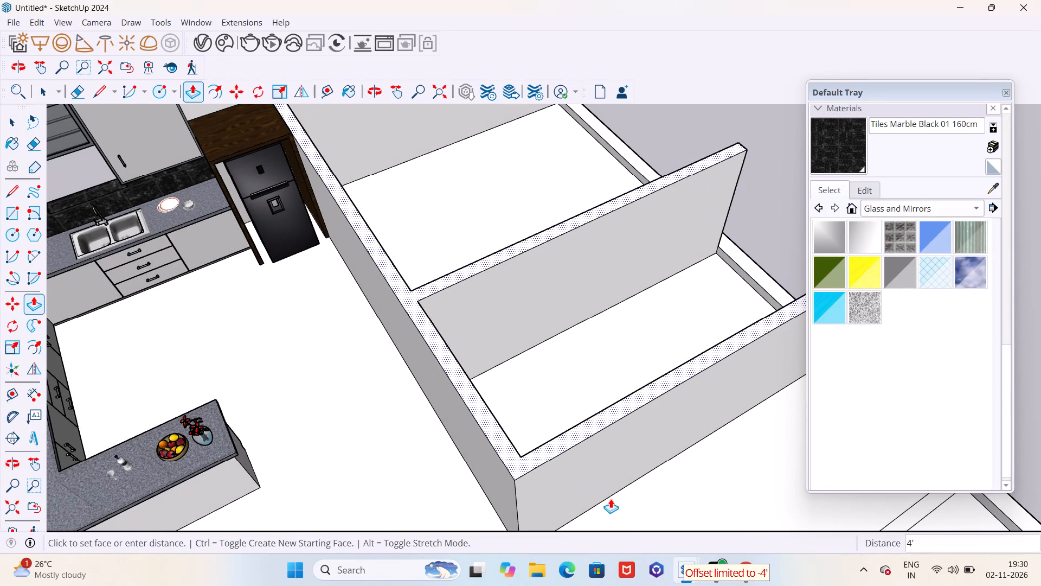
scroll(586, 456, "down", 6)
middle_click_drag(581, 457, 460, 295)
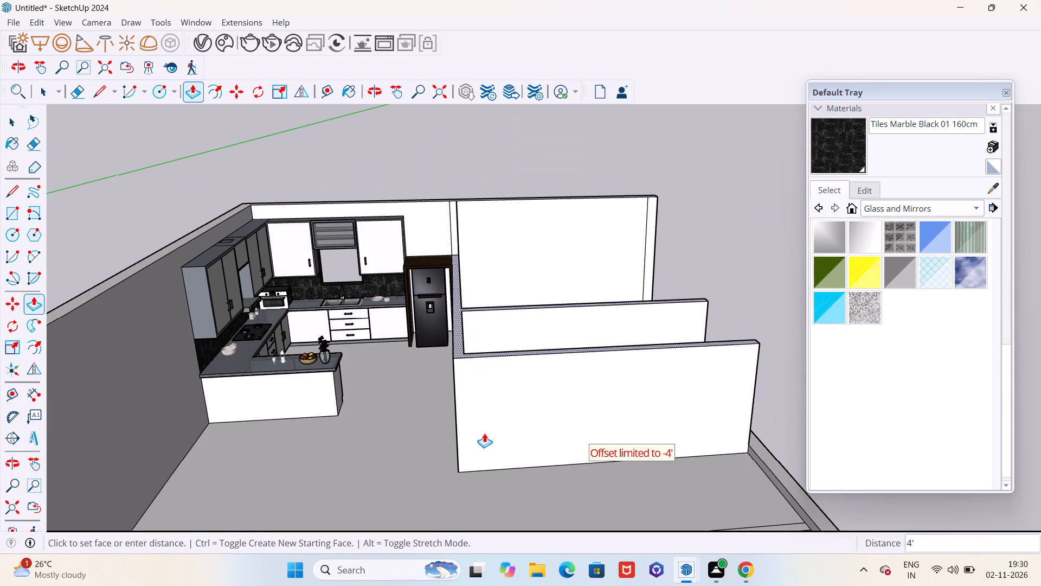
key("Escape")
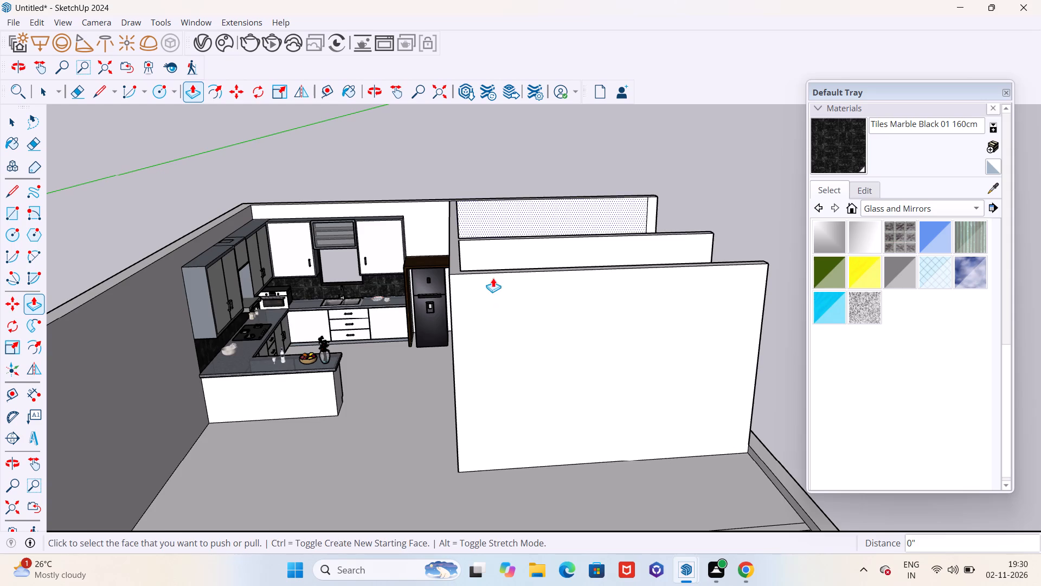
Push the top face of the connected partition walls down 4' and a further 6', flush with the floor.
scroll(433, 254, "up", 4)
left_click(477, 271)
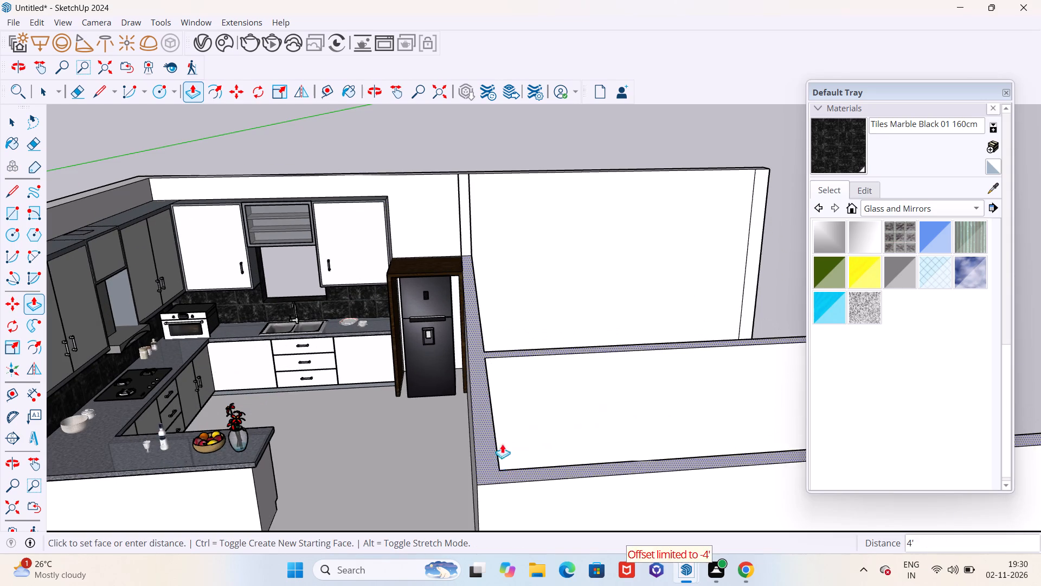
scroll(504, 410, "down", 6)
scroll(506, 302, "down", 10)
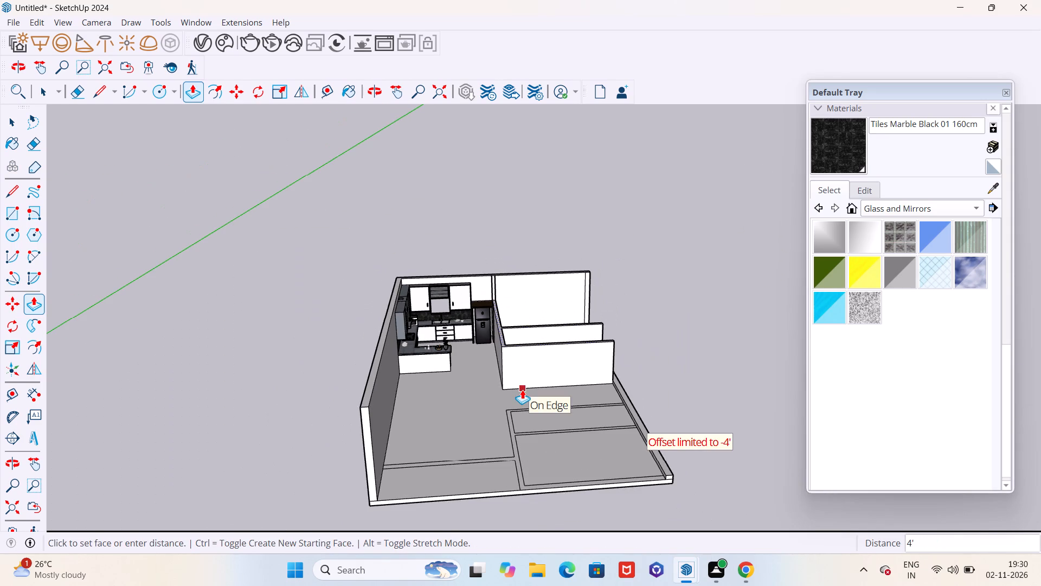
left_click(522, 390)
scroll(503, 328, "up", 5)
scroll(503, 328, "down", 1)
scroll(502, 331, "up", 6)
left_click(502, 352)
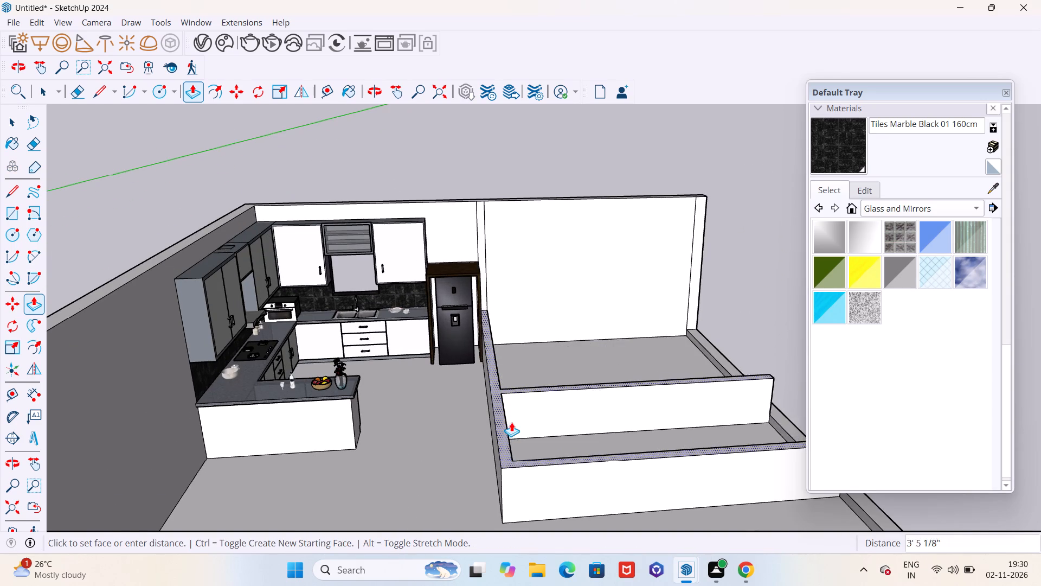
scroll(511, 422, "down", 8)
scroll(522, 462, "up", 6)
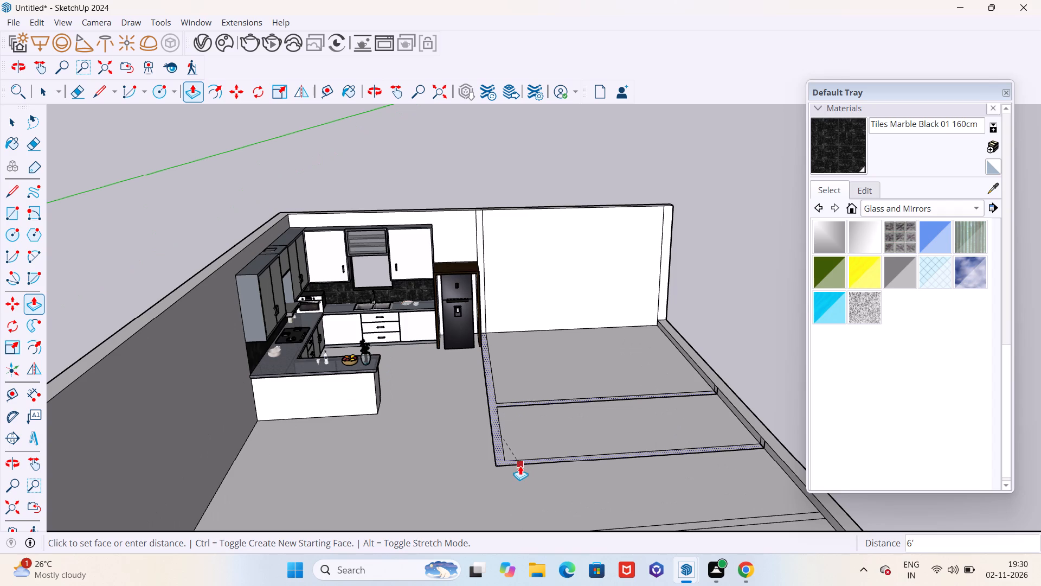
left_click(521, 469)
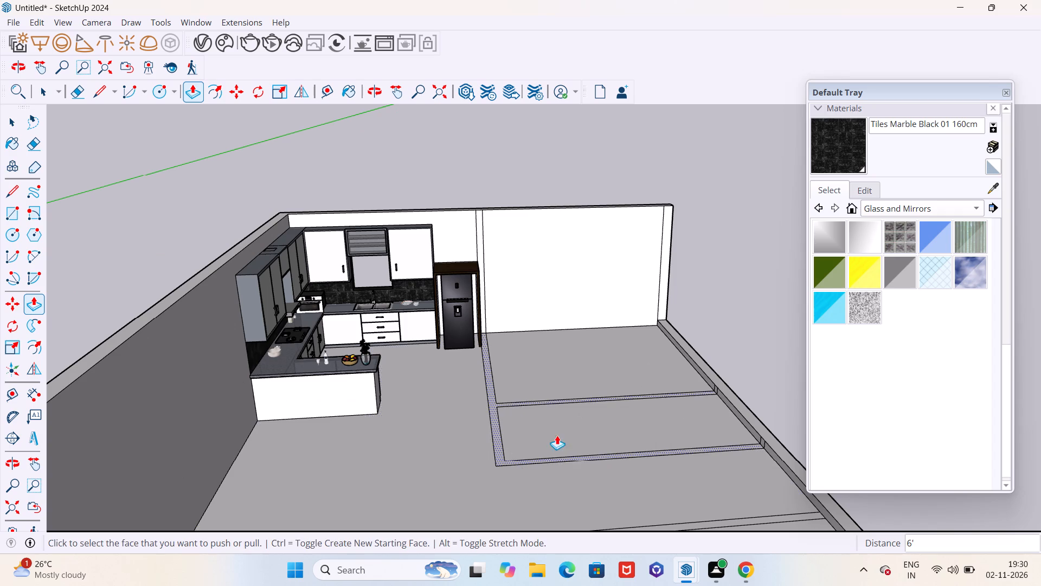
Draw two short lines across the partition's floor outline, 6" at its free corner and one at the middle partition's junction.
middle_click_drag(557, 435, 417, 482)
scroll(487, 417, "down", 5)
middle_click_drag(526, 399, 389, 460)
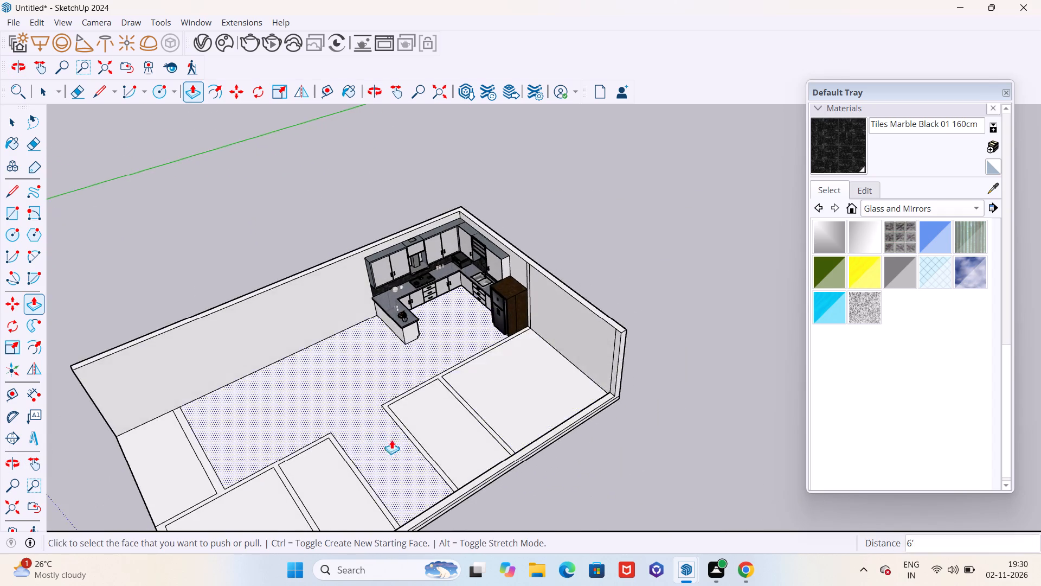
scroll(392, 439, "up", 6)
key("space")
middle_click_drag(449, 390, 415, 469)
scroll(470, 366, "up", 5)
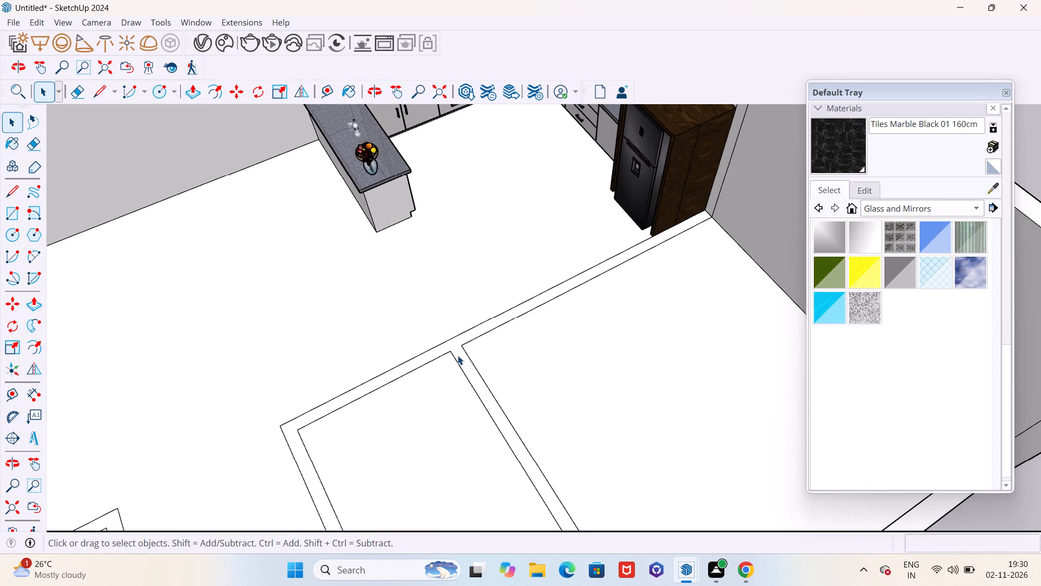
scroll(457, 355, "up", 5)
scroll(468, 357, "down", 10)
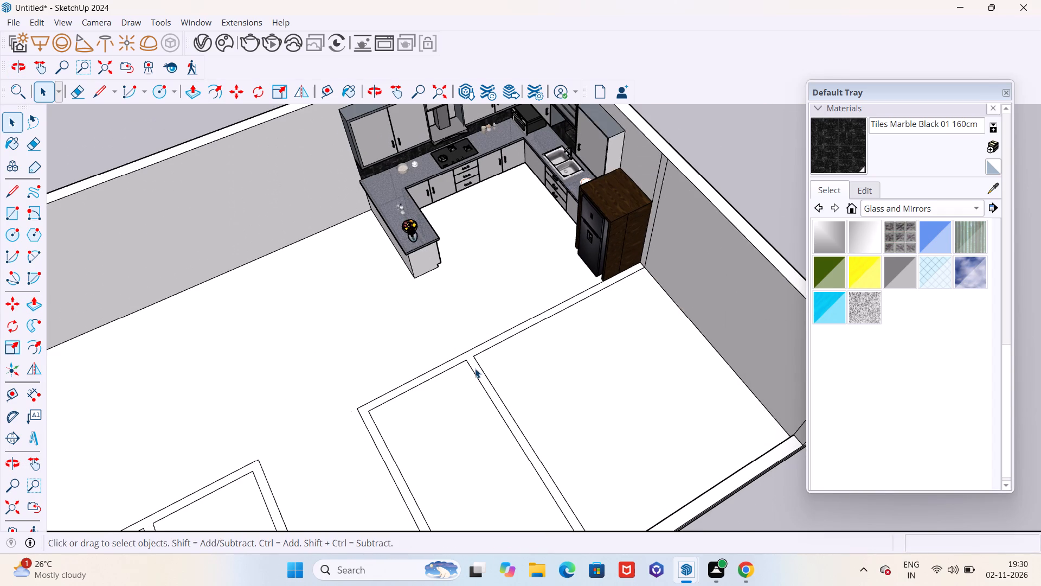
scroll(452, 387, "up", 3)
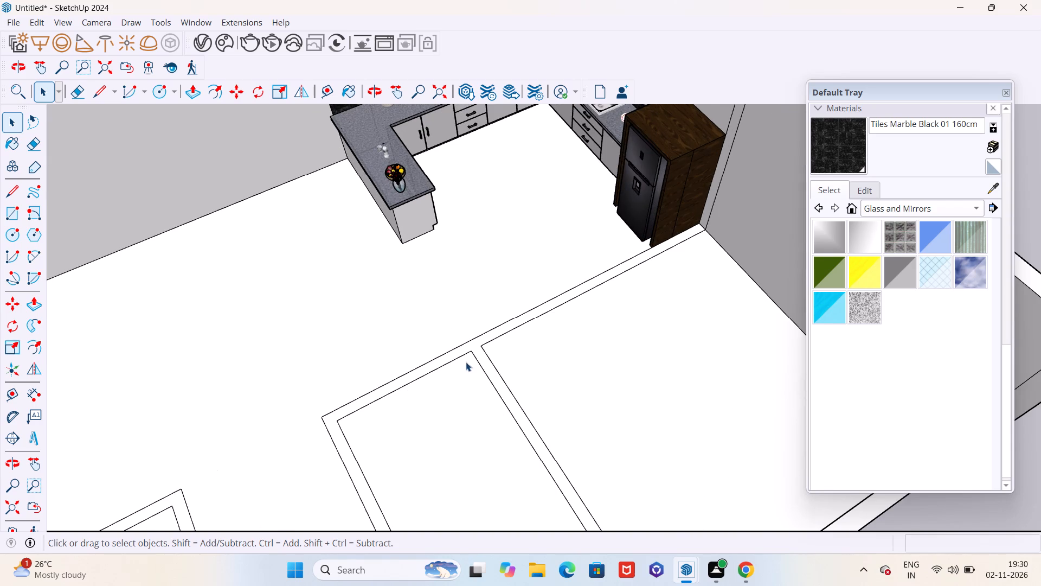
scroll(466, 359, "up", 2)
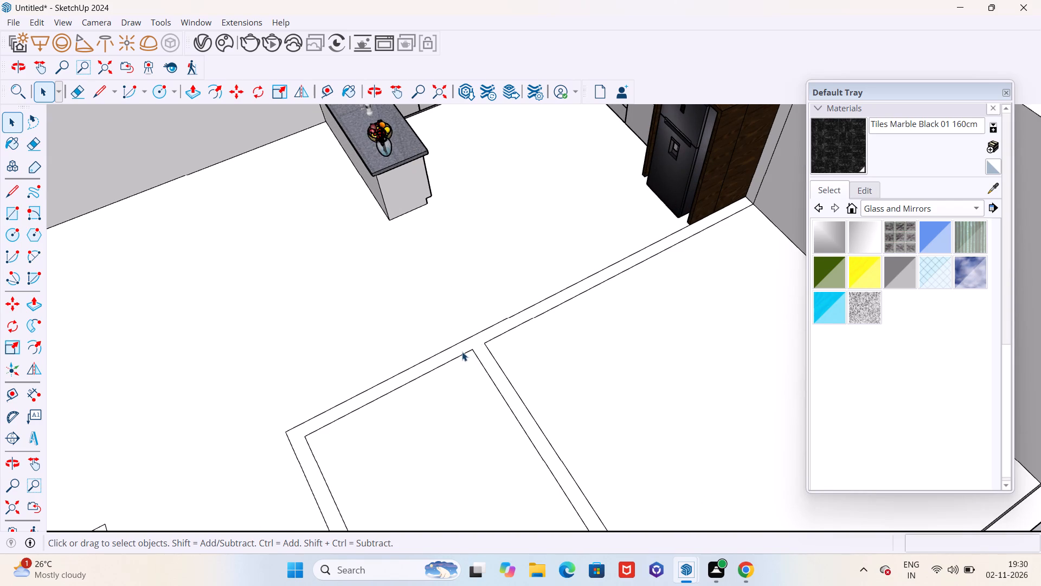
scroll(537, 336, "down", 4)
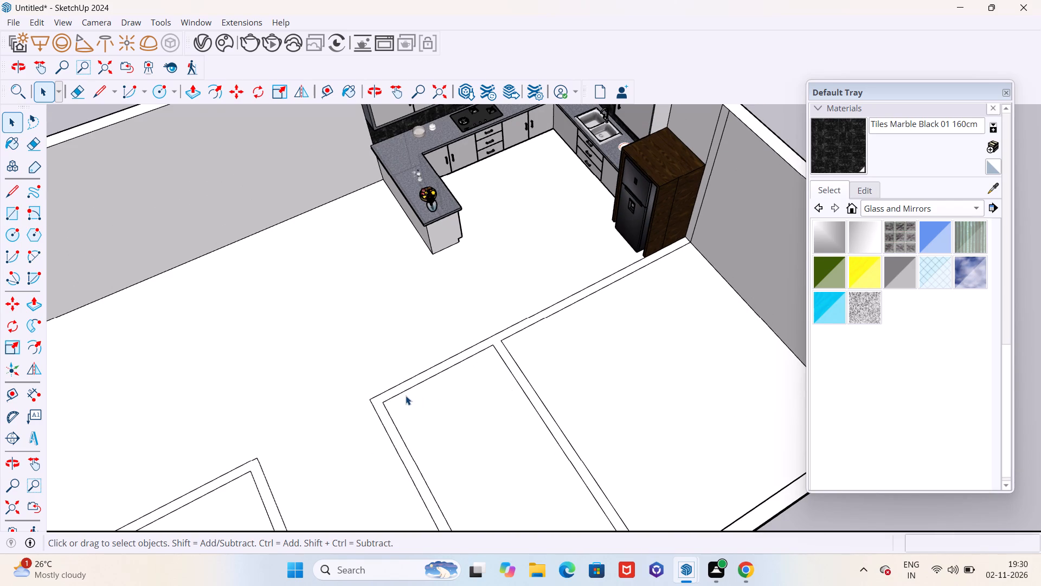
key("l")
scroll(388, 402, "up", 3)
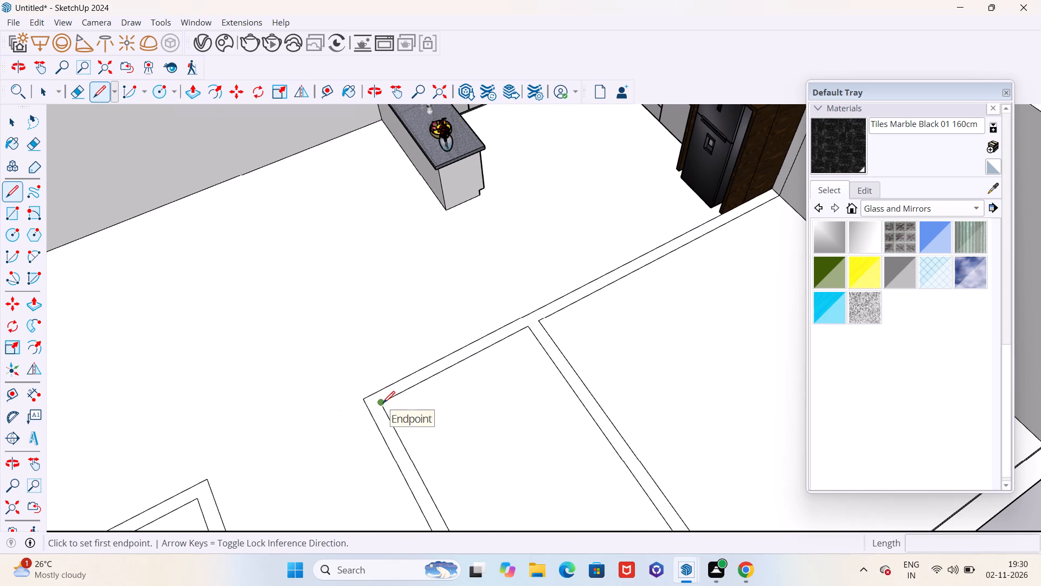
left_click(383, 403)
left_click(376, 395)
scroll(524, 341, "up", 7)
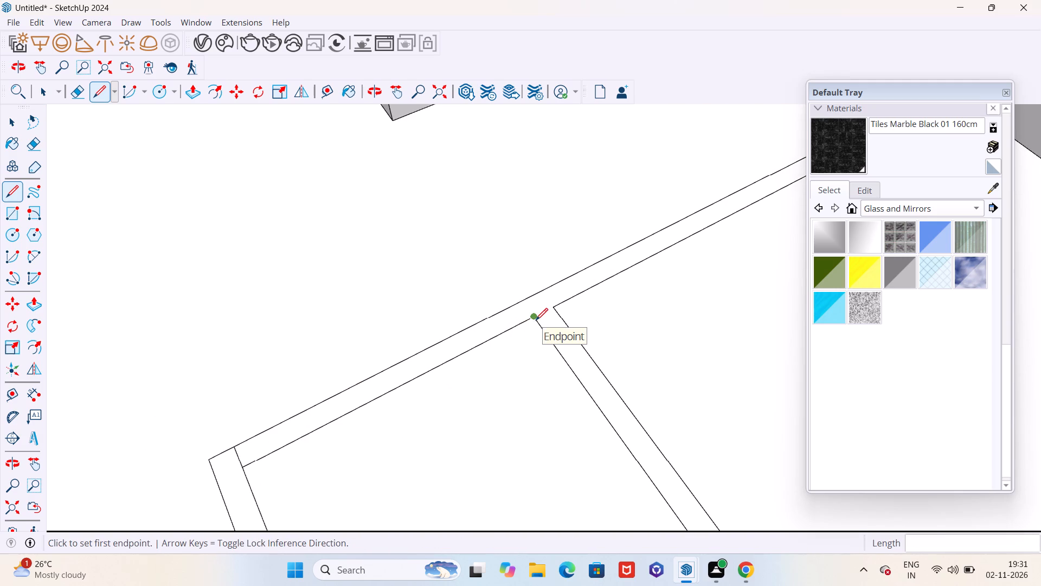
left_click(536, 320)
left_click(523, 304)
Erase the two parallel outline edges between the new cross lines, opening a gap between the two partitions.
scroll(512, 320, "down", 2)
key("e")
left_click_drag(430, 336, 447, 378)
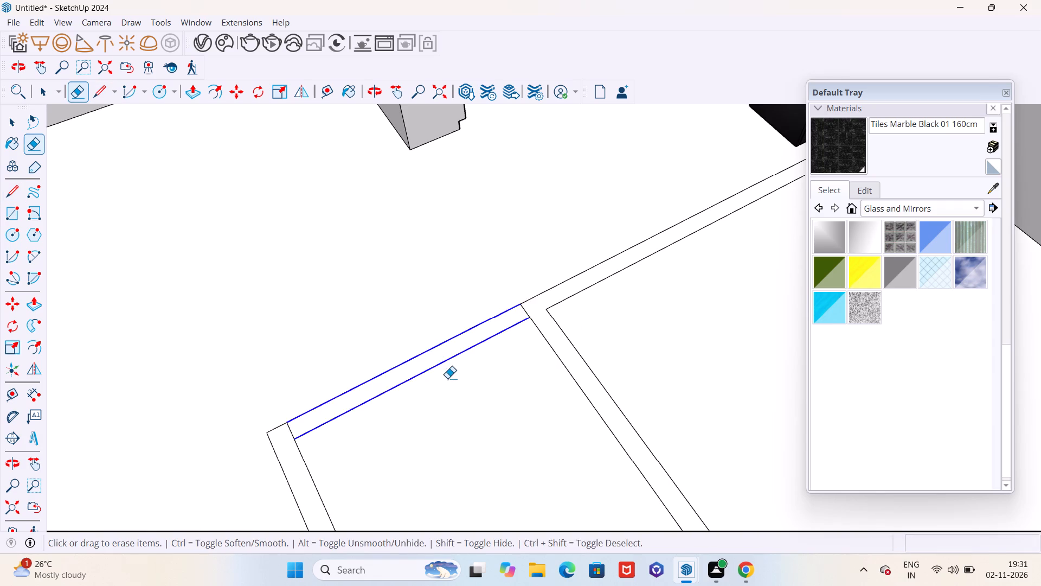
Examine the opened partition outline and the other floor outlines from several angles.
scroll(446, 359, "down", 5)
middle_click_drag(446, 379, 510, 378)
scroll(519, 374, "up", 1)
scroll(464, 351, "down", 5)
middle_click_drag(445, 370, 606, 376)
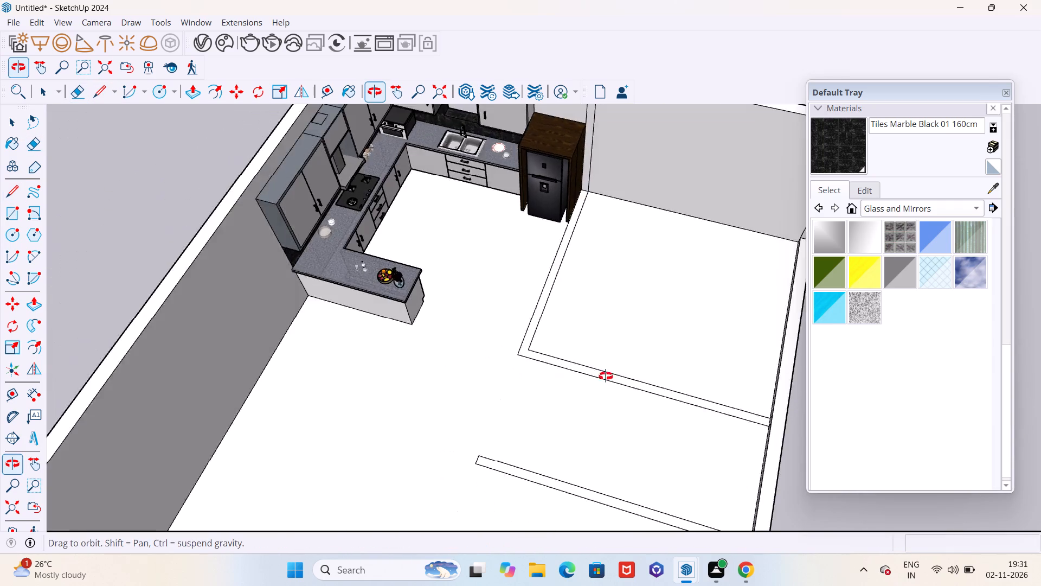
middle_click_drag(606, 376, 632, 376)
scroll(600, 371, "up", 6)
scroll(503, 380, "down", 6)
middle_click_drag(479, 384, 528, 381)
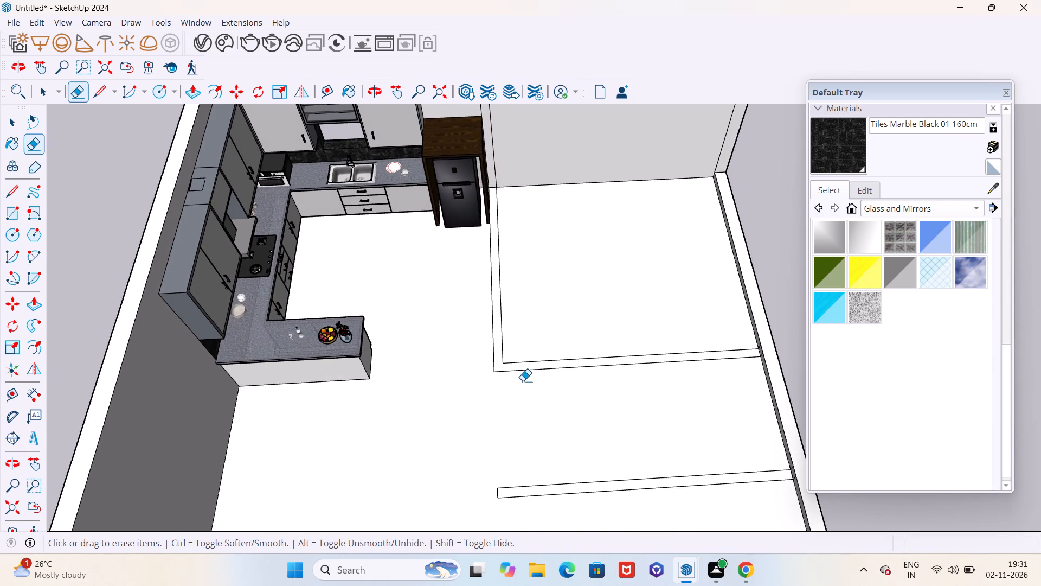
scroll(519, 381, "down", 7)
scroll(542, 371, "up", 5)
scroll(520, 375, "down", 5)
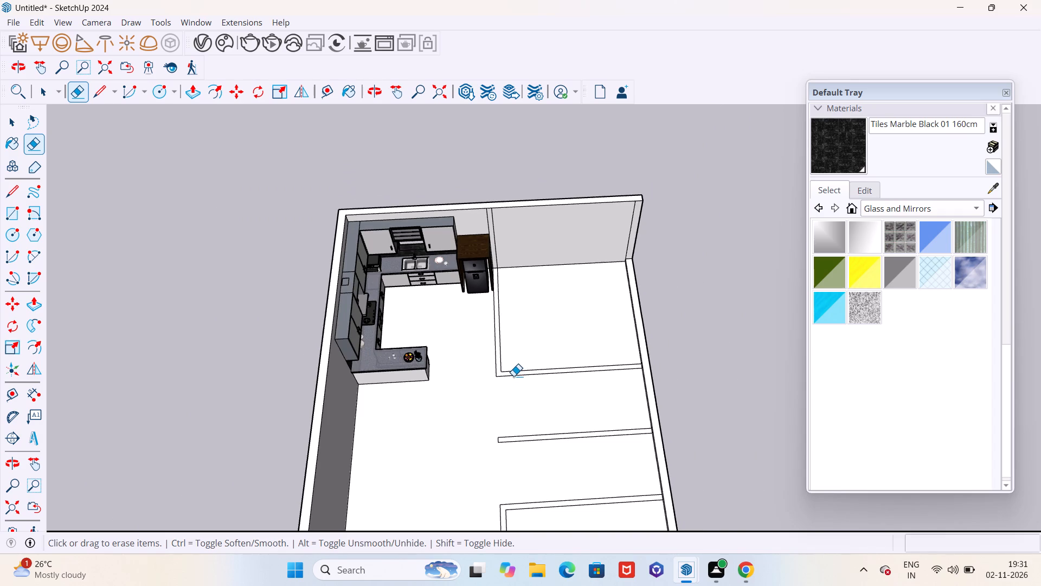
scroll(513, 376, "up", 3)
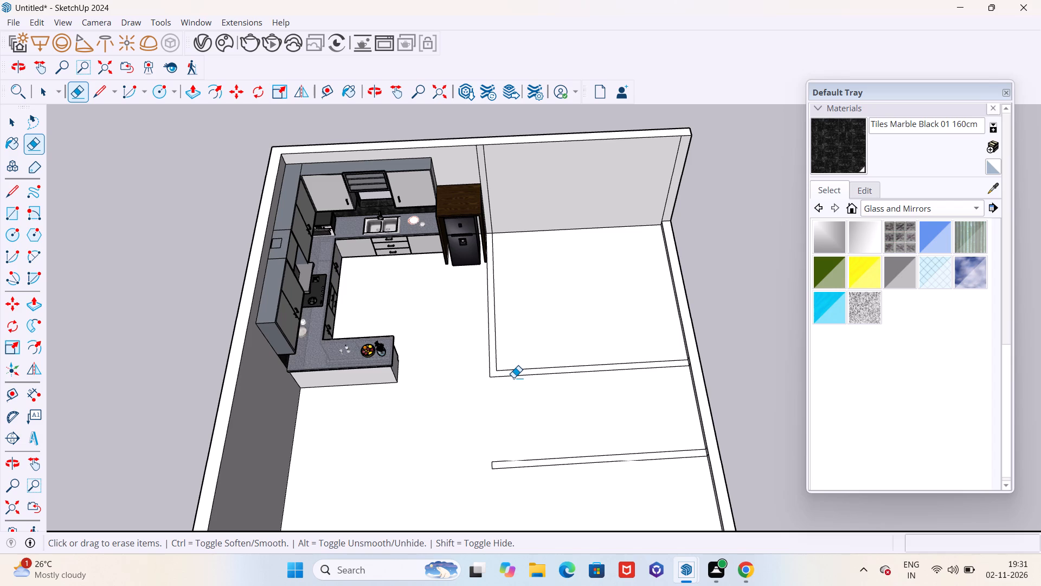
scroll(522, 374, "down", 5)
middle_click_drag(528, 370, 536, 370)
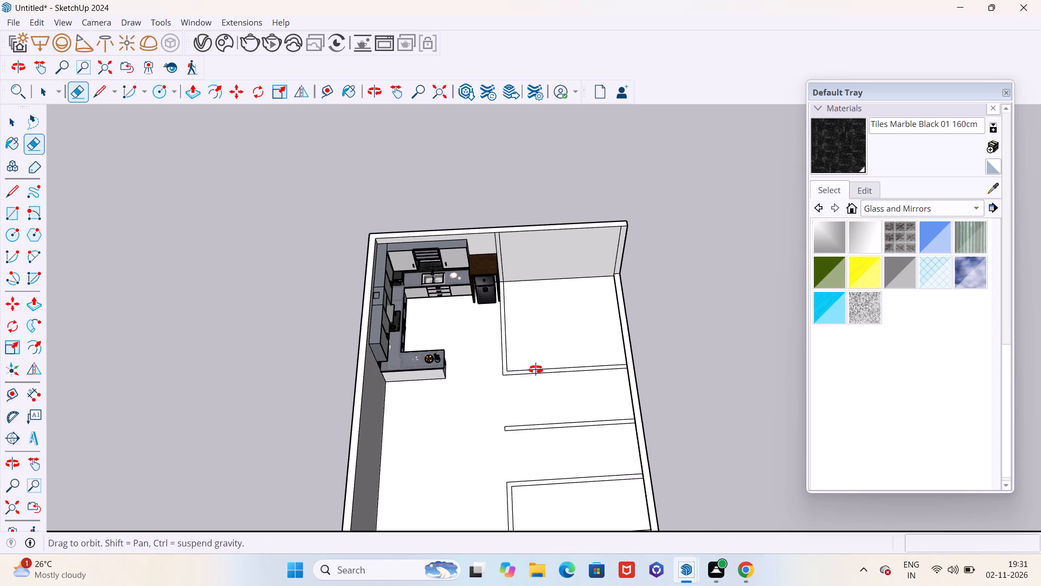
middle_click_drag(536, 370, 520, 385)
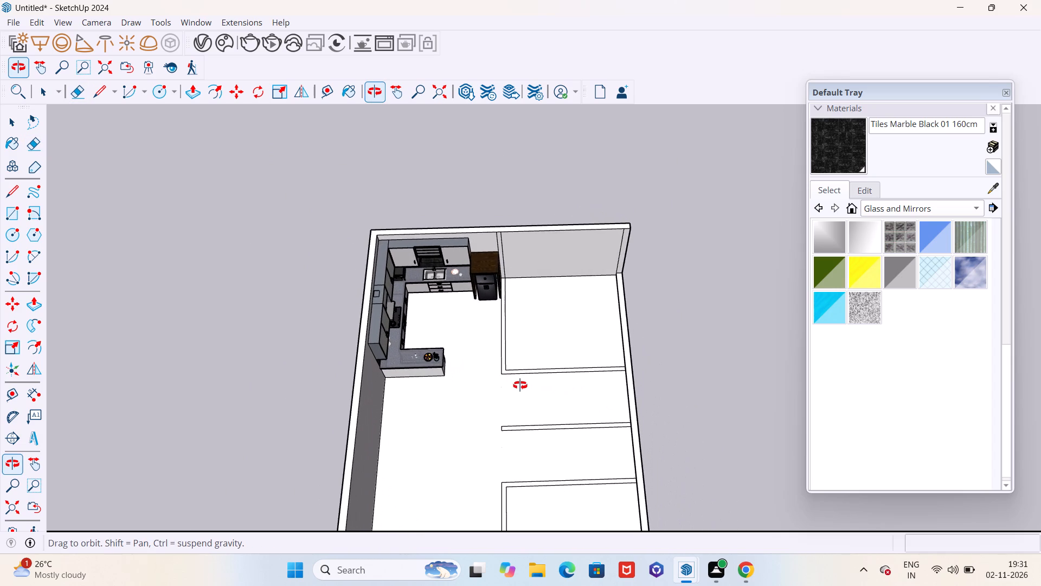
middle_click_drag(520, 385, 542, 386)
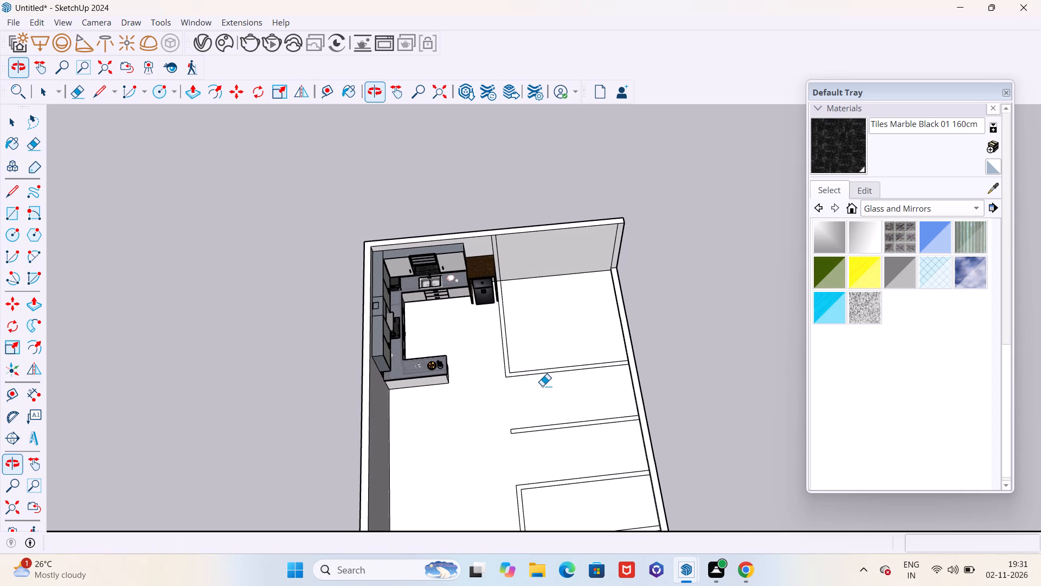
scroll(542, 386, "up", 6)
scroll(540, 388, "down", 9)
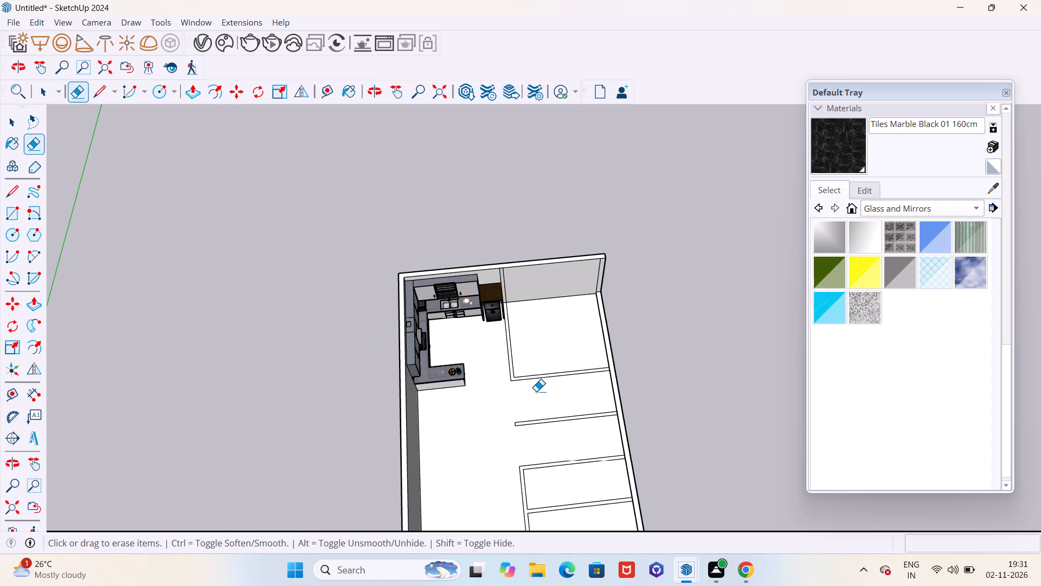
middle_click_drag(536, 391, 551, 400)
Push/Pull the L-shaped partition outline beside the refrigerator up 10', level with the full-height outer walls.
scroll(558, 379, "up", 8)
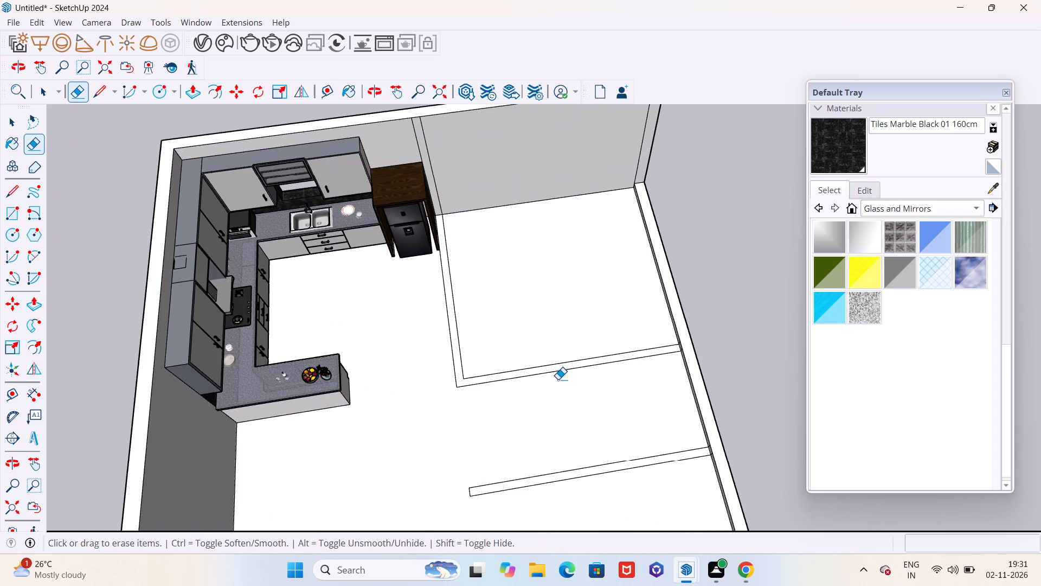
key("p")
scroll(543, 373, "up", 2)
left_click(539, 367)
scroll(538, 363, "down", 5)
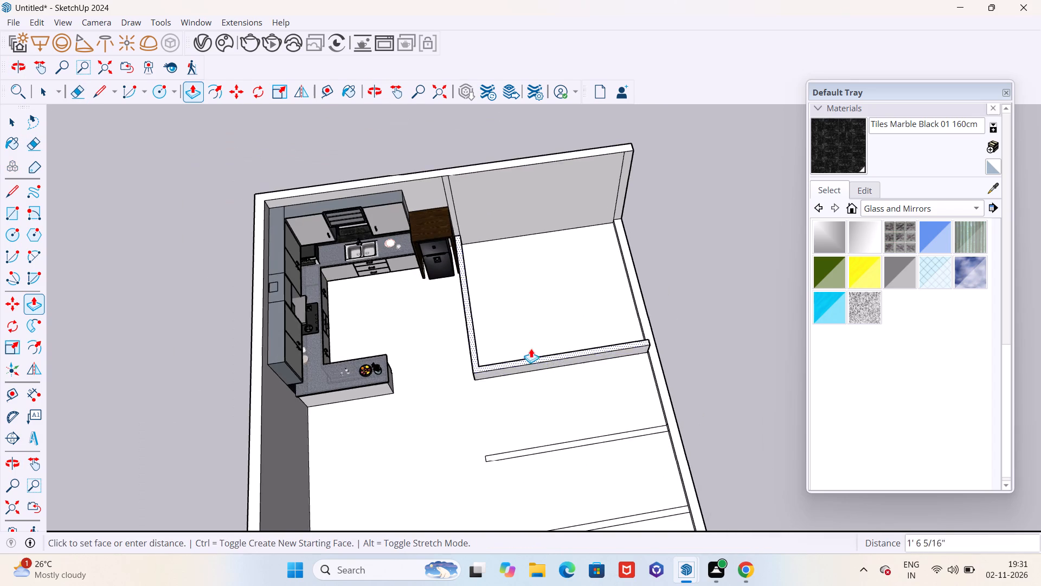
scroll(515, 314, "down", 1)
middle_click_drag(510, 310, 393, 219)
left_click(603, 194)
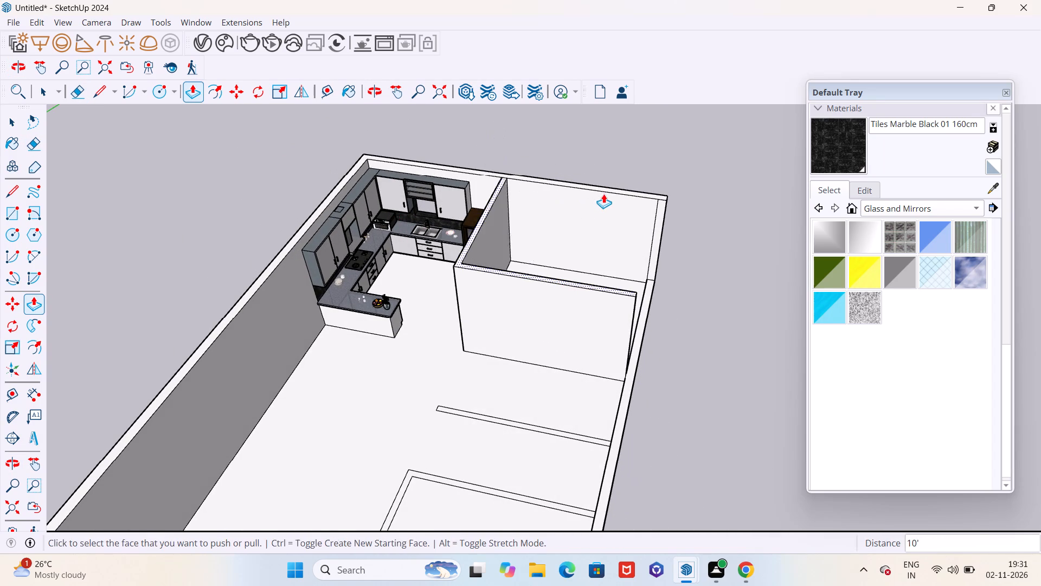
Examine the room enclosed by the L-shaped partition and the remaining floor outlines from around and above.
scroll(615, 222, "down", 4)
middle_click_drag(619, 231, 234, 220)
key("space")
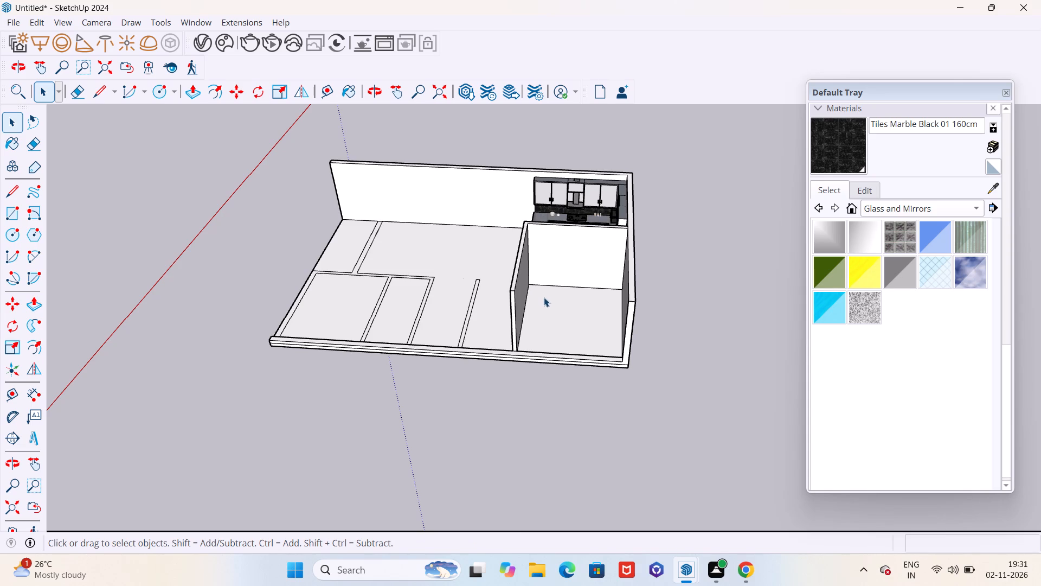
middle_click_drag(557, 304, 659, 377)
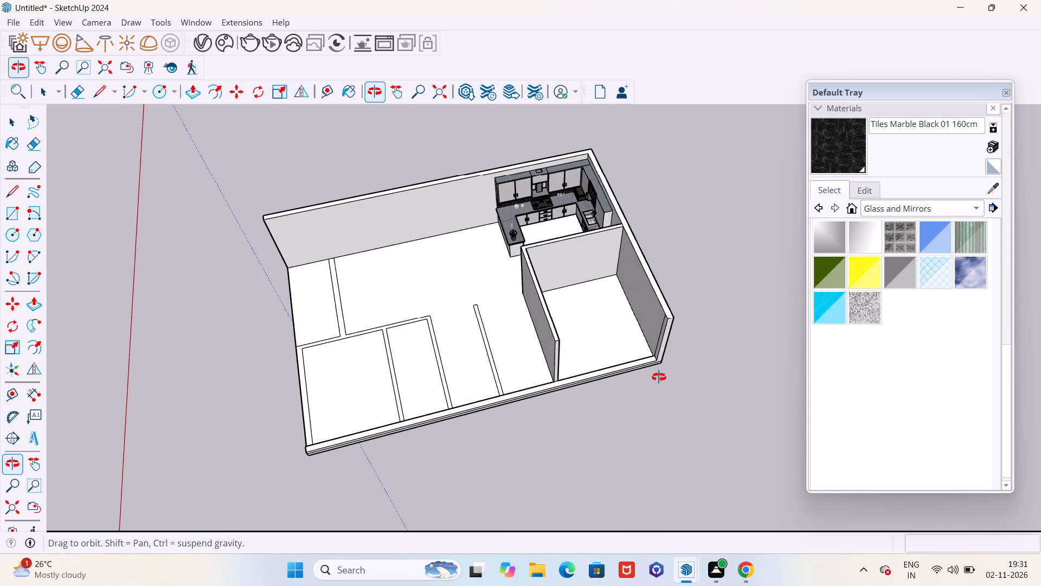
middle_click_drag(659, 377, 660, 380)
scroll(560, 323, "up", 5)
scroll(550, 320, "down", 5)
middle_click_drag(594, 333, 586, 333)
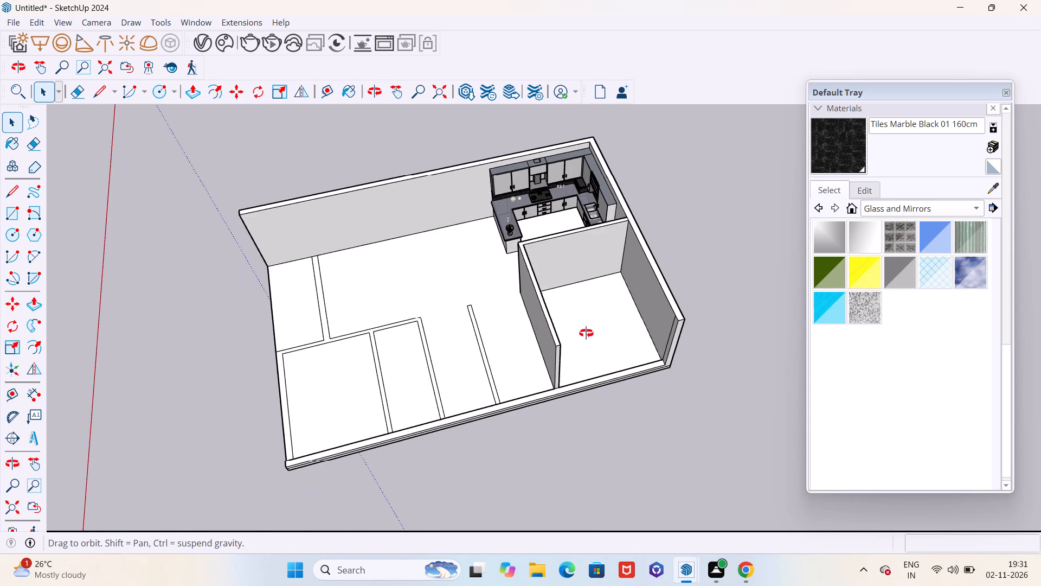
middle_click_drag(586, 333, 603, 417)
scroll(591, 410, "down", 6)
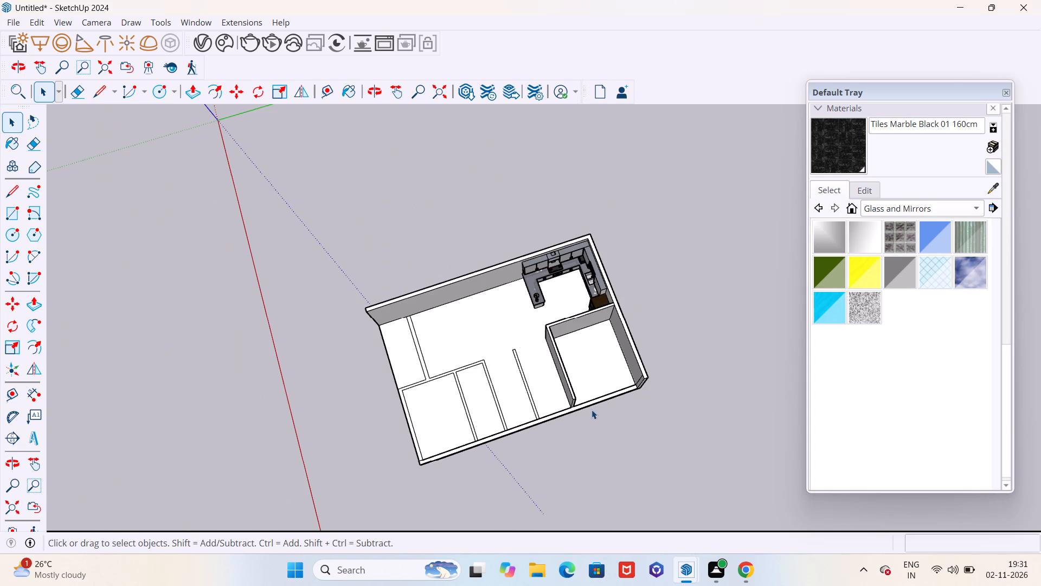
Examine the whole floor layout, comparing the raised L-shaped partition room with the remaining partition outlines from several angles.
middle_click_drag(600, 403, 506, 276)
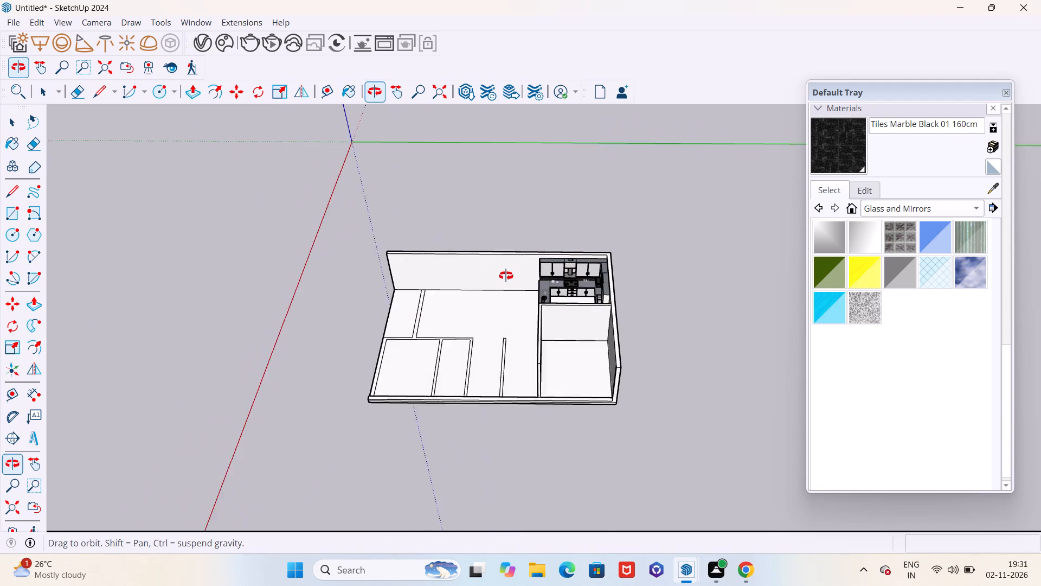
middle_click_drag(506, 276, 509, 277)
scroll(586, 335, "up", 6)
scroll(579, 341, "down", 4)
middle_click_drag(553, 320, 535, 296)
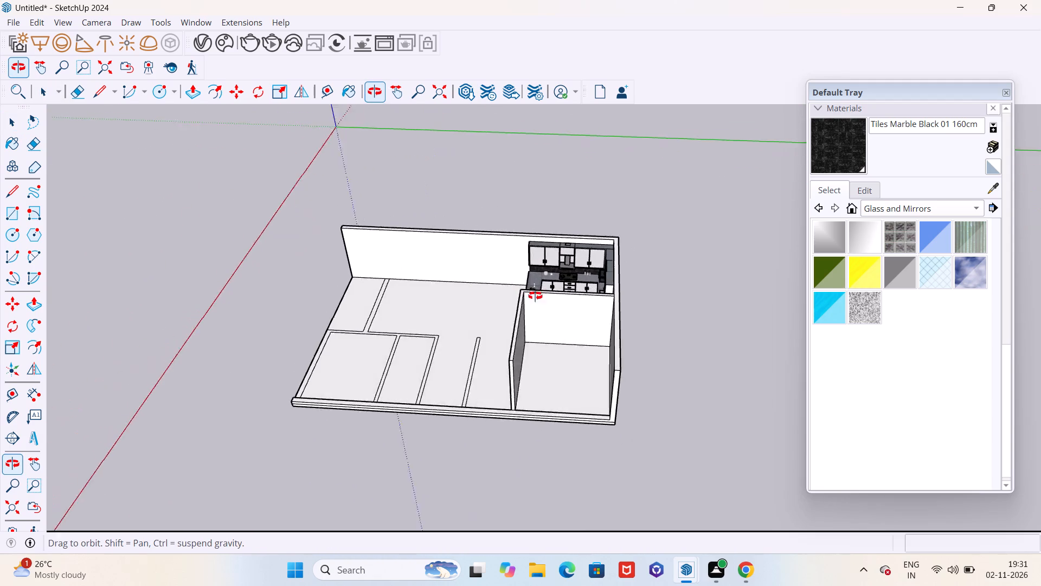
middle_click_drag(535, 296, 556, 300)
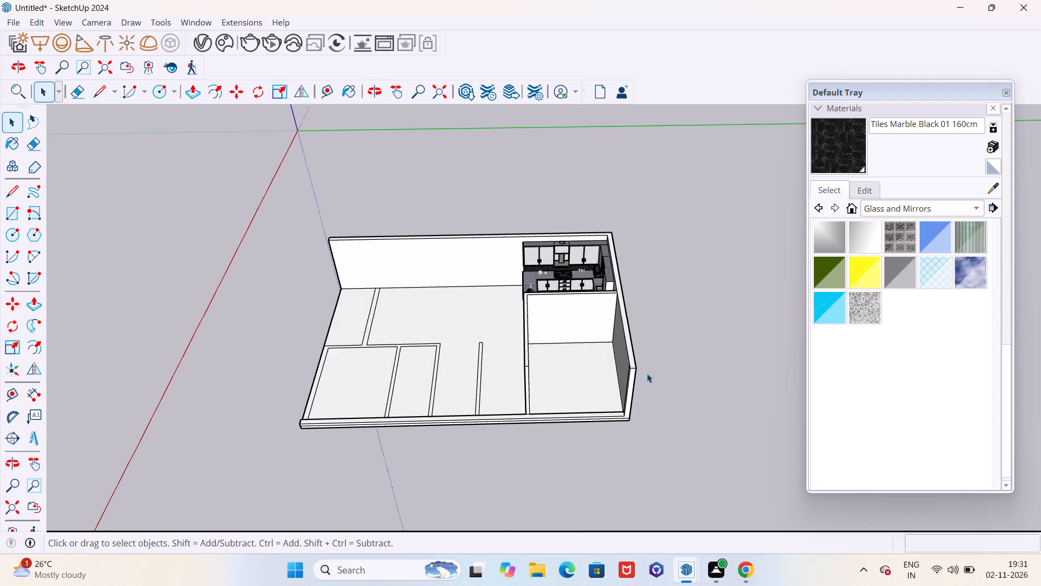
middle_click_drag(506, 314, 523, 321)
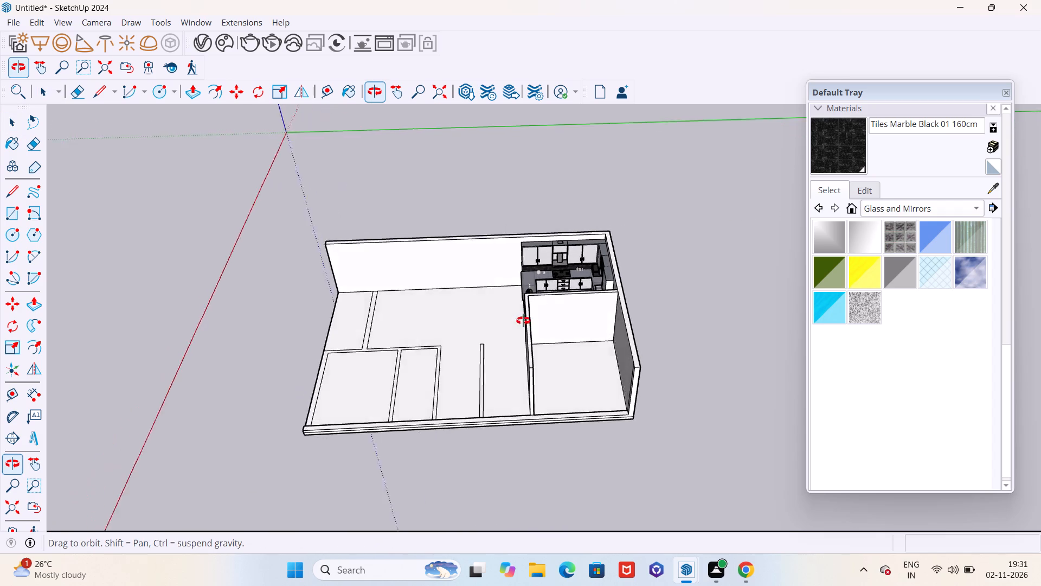
middle_click_drag(523, 321, 583, 403)
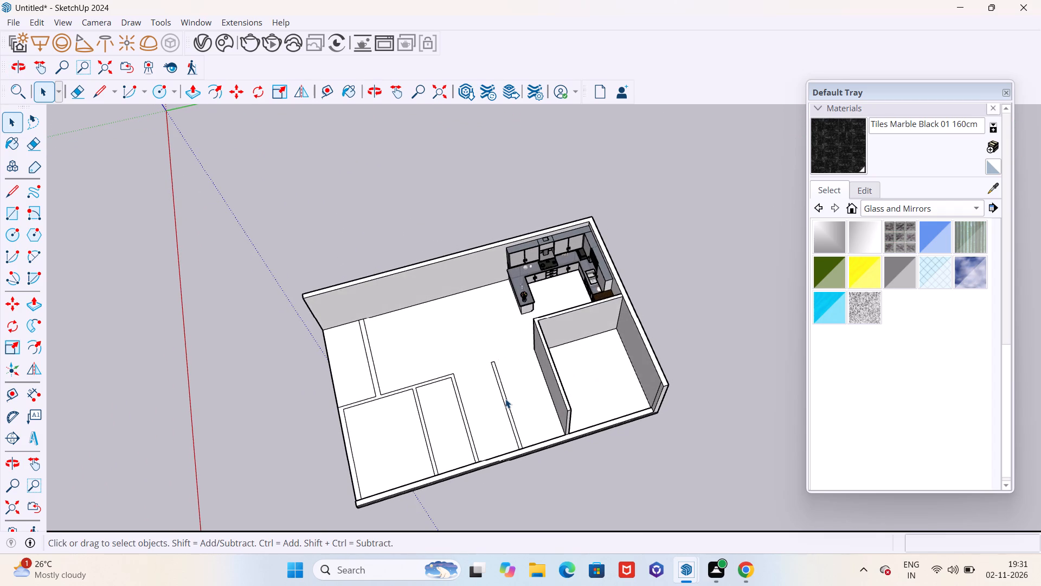
scroll(505, 406, "down", 4)
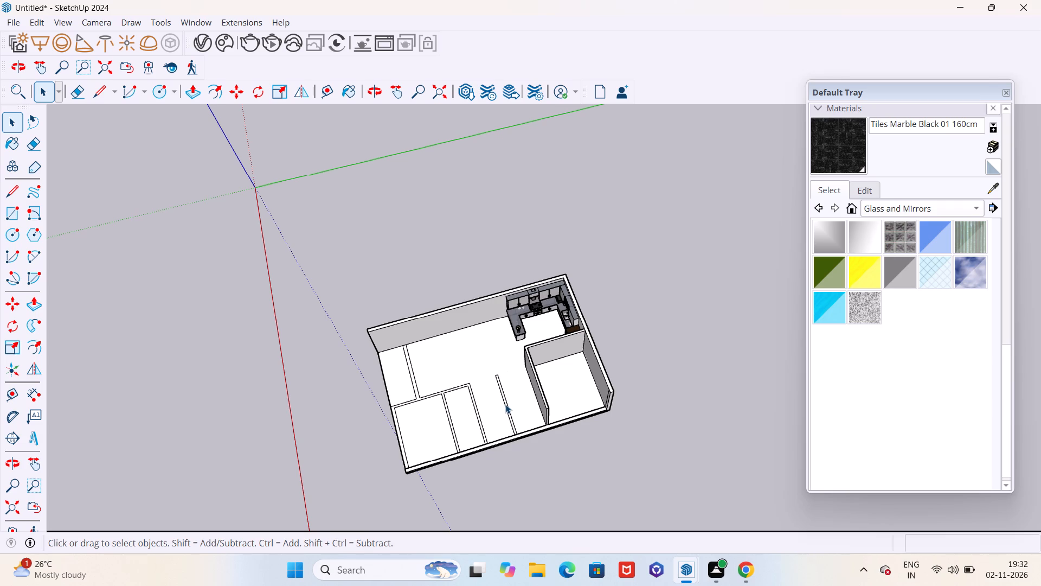
scroll(505, 404, "down", 4)
middle_click_drag(506, 404, 556, 398)
scroll(579, 388, "up", 5)
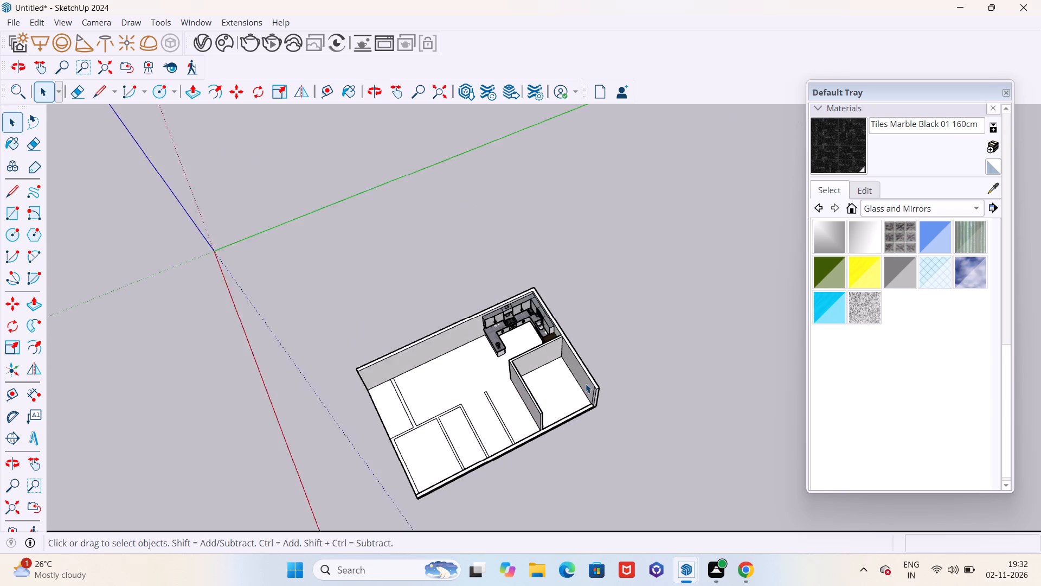
Examine the inside of the partitioned room behind the kitchen up close, including its walls and open side.
middle_click_drag(577, 384, 690, 232)
scroll(613, 368, "up", 4)
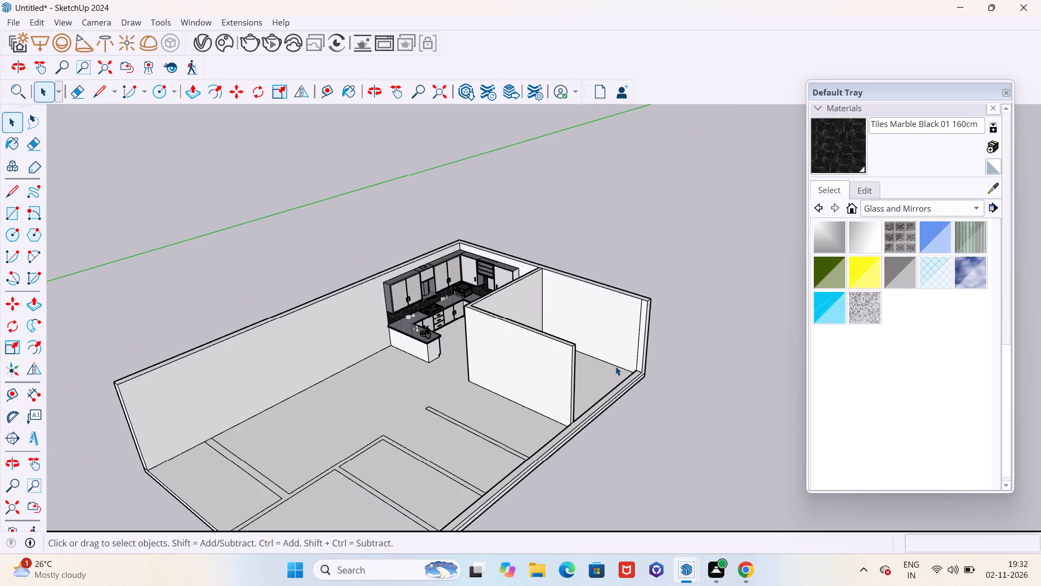
middle_click_drag(615, 366, 400, 385)
scroll(472, 305, "up", 8)
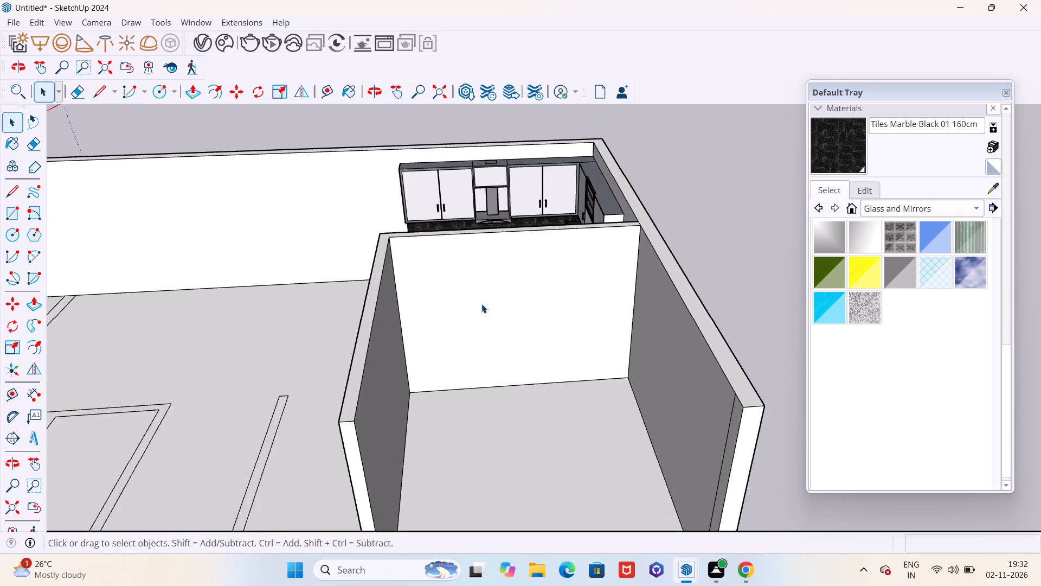
scroll(483, 318, "down", 5)
middle_click_drag(497, 322, 526, 315)
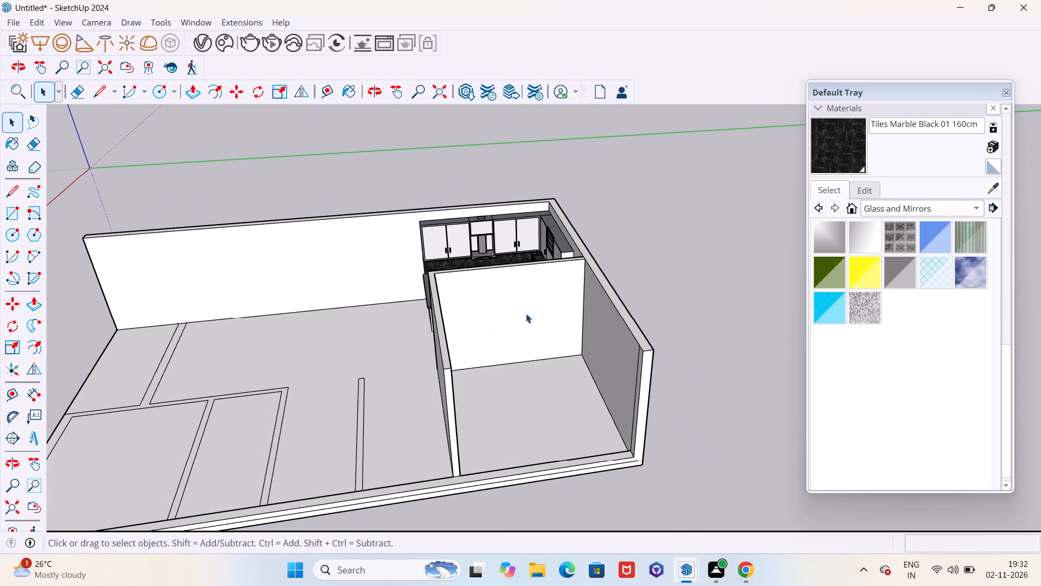
middle_click_drag(525, 314, 493, 327)
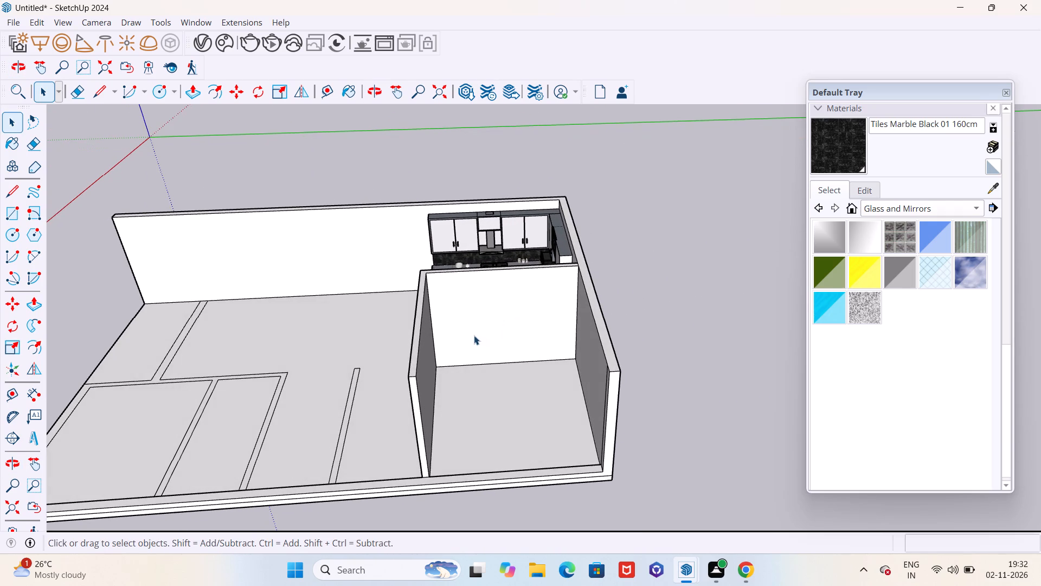
scroll(463, 279, "up", 4)
middle_click_drag(477, 303, 455, 266)
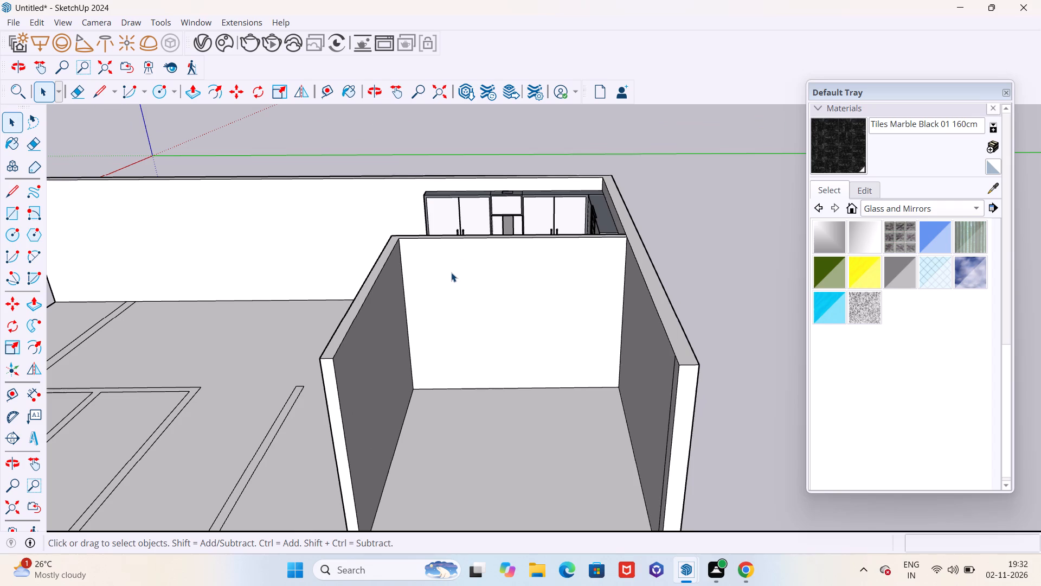
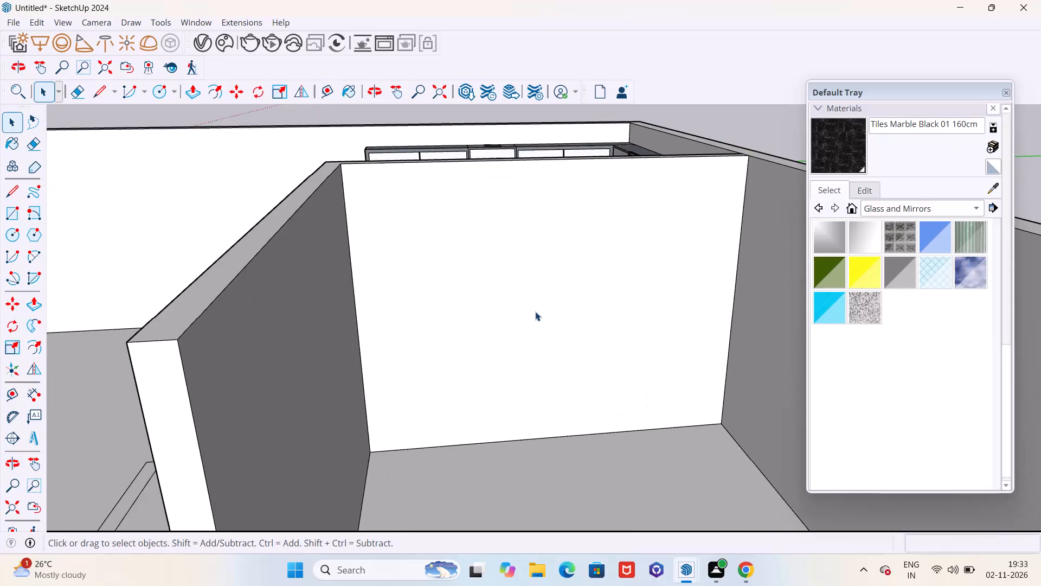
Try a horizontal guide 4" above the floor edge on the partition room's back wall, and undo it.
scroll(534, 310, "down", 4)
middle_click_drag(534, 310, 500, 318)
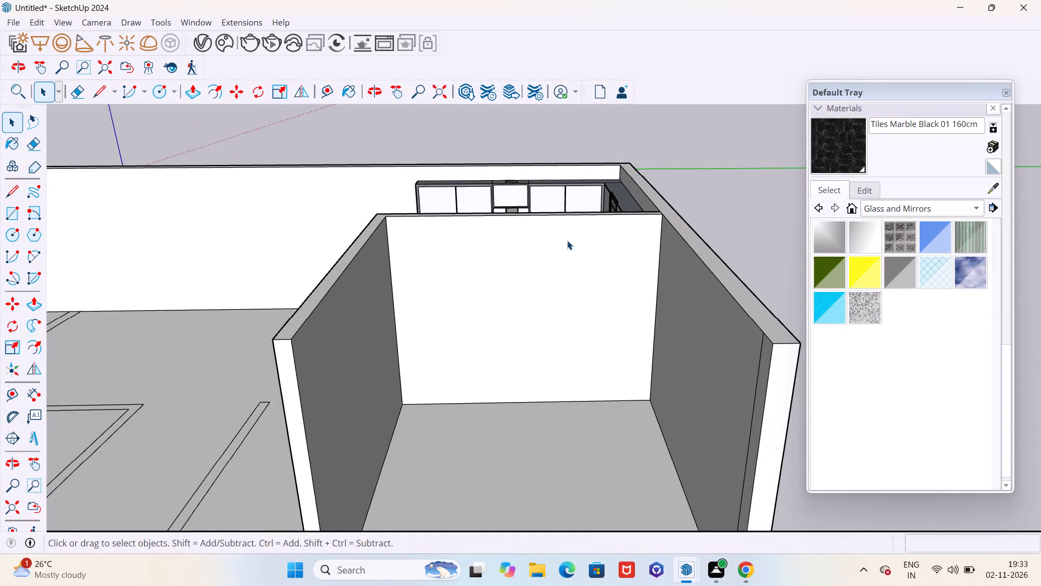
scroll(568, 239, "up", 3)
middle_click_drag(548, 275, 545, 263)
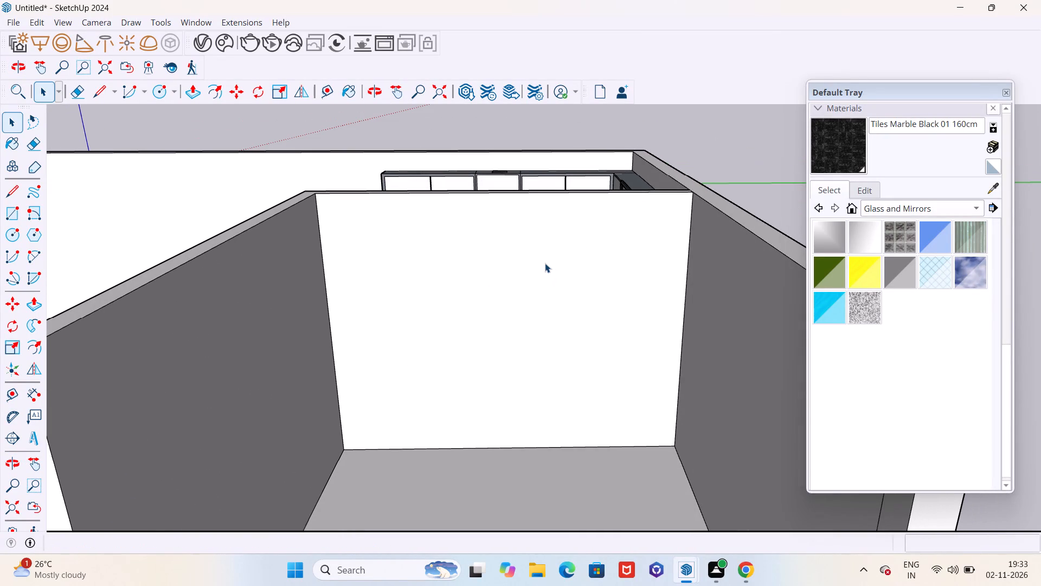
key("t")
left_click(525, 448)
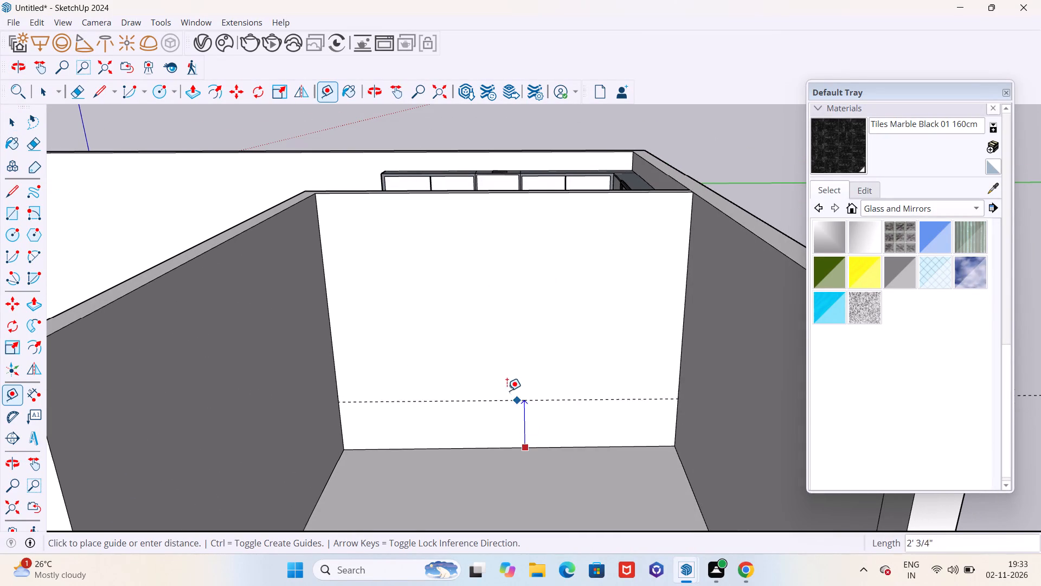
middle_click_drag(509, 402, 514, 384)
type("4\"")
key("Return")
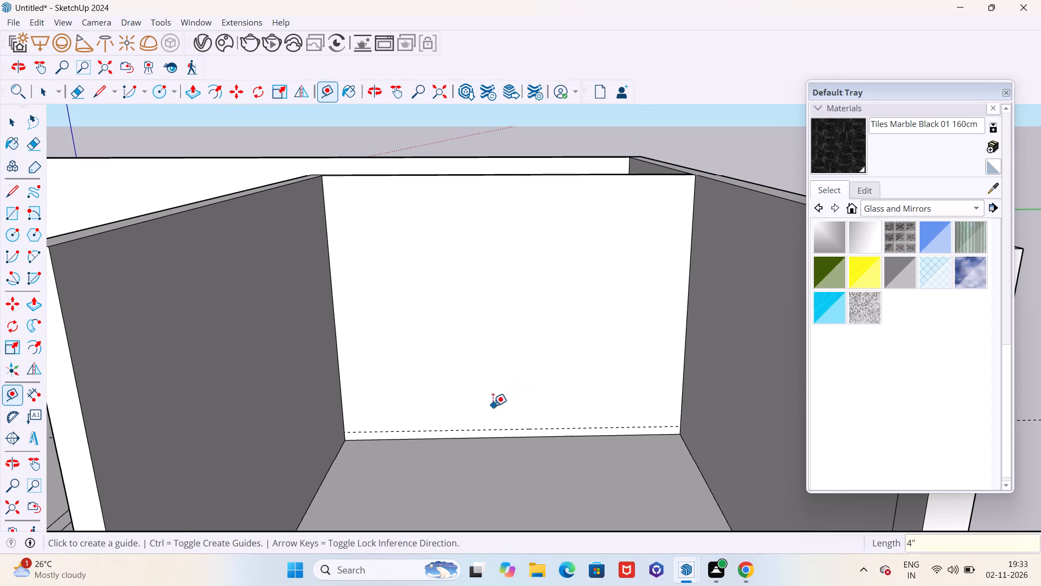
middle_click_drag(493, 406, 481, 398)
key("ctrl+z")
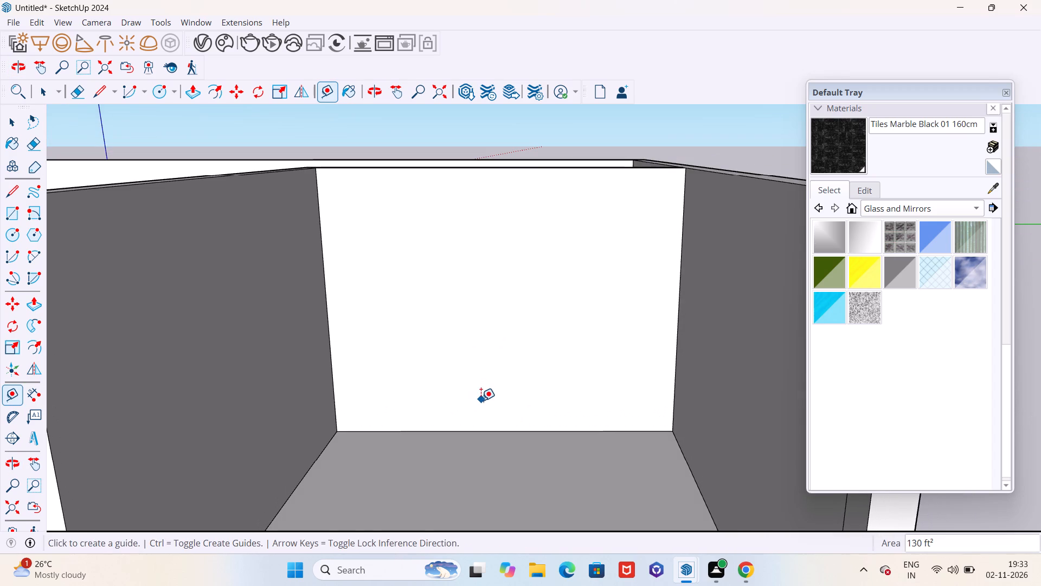
Place a horizontal guide 4" above the floor edge on the partition room's back wall.
middle_click_drag(483, 388, 484, 398)
scroll(484, 416, "up", 4)
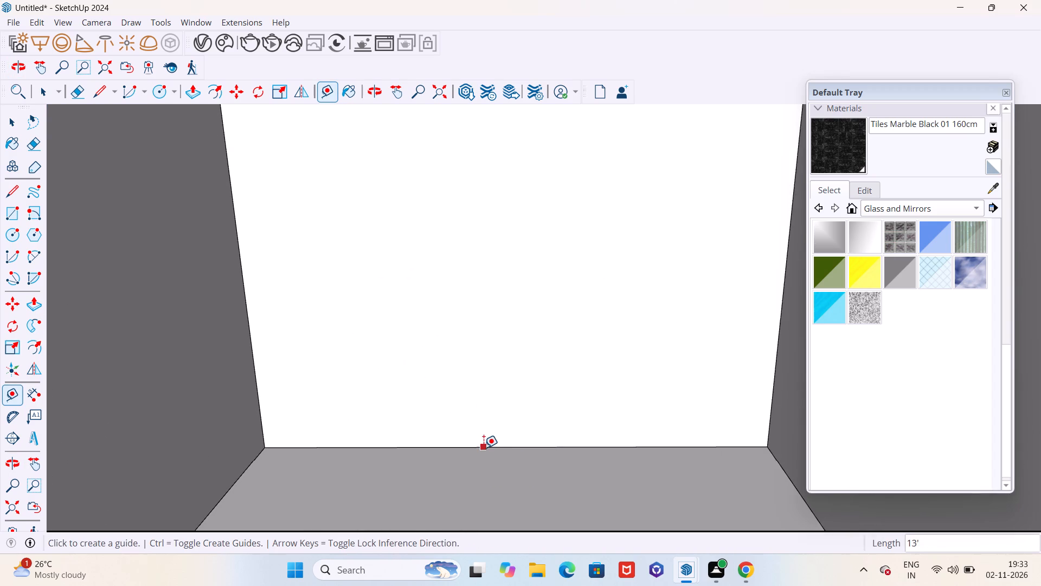
left_click(484, 448)
type("4\"")
key("Return")
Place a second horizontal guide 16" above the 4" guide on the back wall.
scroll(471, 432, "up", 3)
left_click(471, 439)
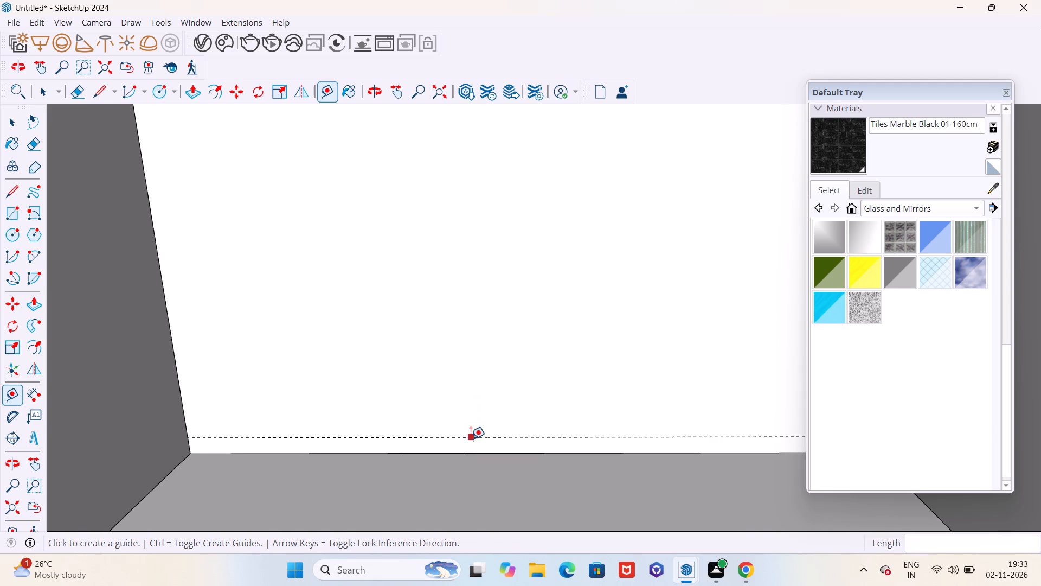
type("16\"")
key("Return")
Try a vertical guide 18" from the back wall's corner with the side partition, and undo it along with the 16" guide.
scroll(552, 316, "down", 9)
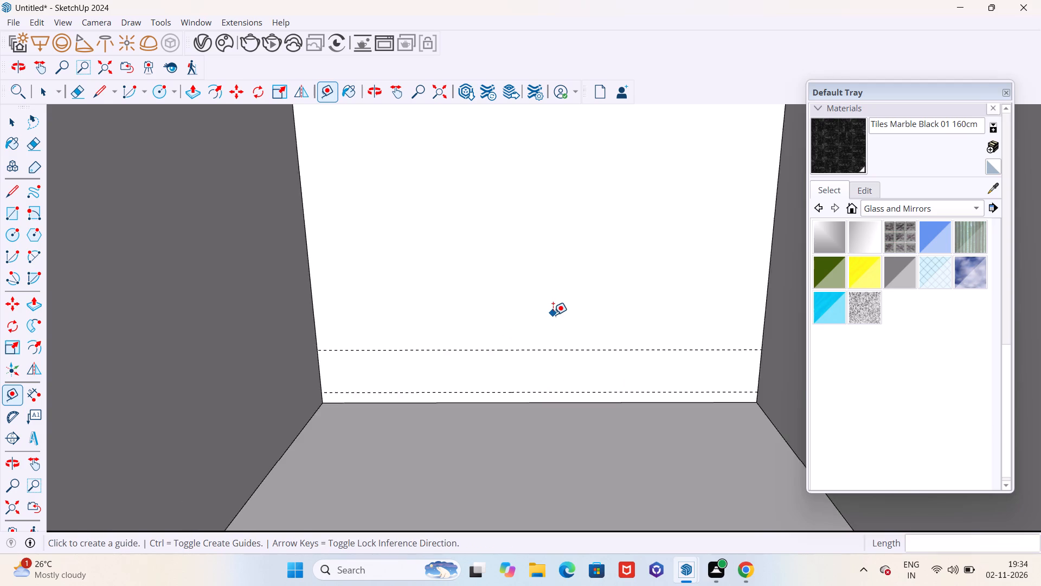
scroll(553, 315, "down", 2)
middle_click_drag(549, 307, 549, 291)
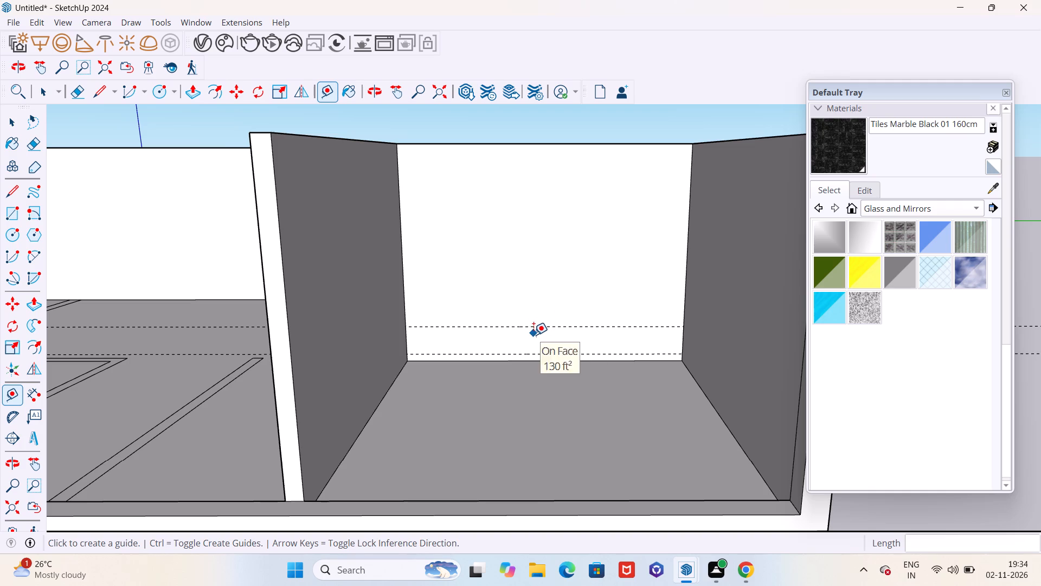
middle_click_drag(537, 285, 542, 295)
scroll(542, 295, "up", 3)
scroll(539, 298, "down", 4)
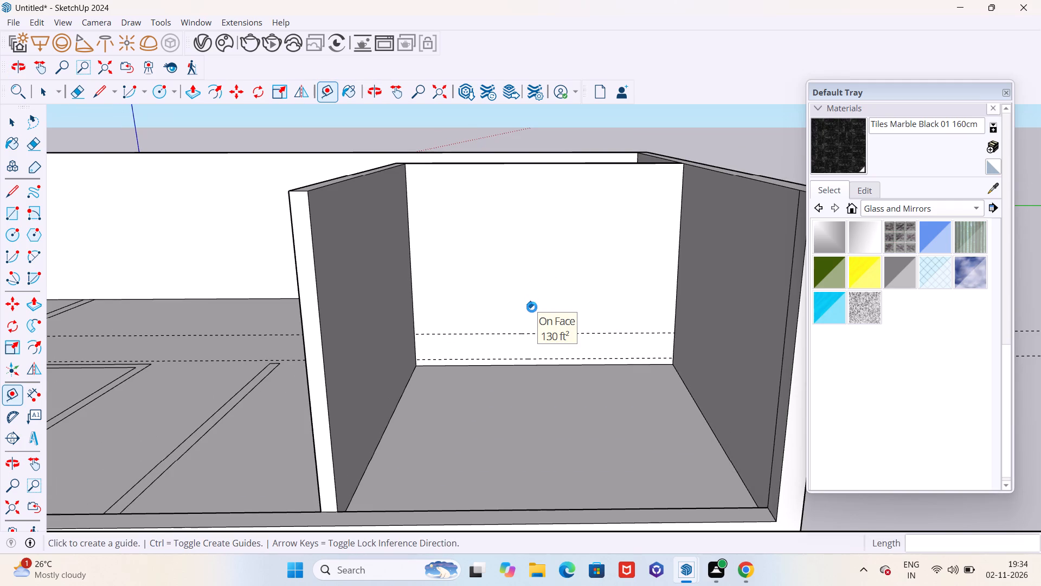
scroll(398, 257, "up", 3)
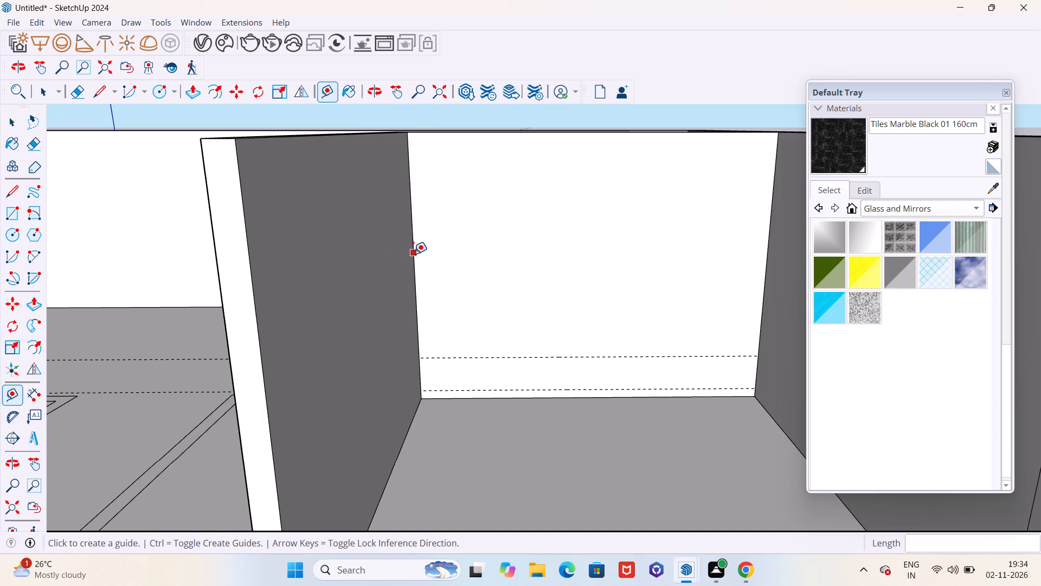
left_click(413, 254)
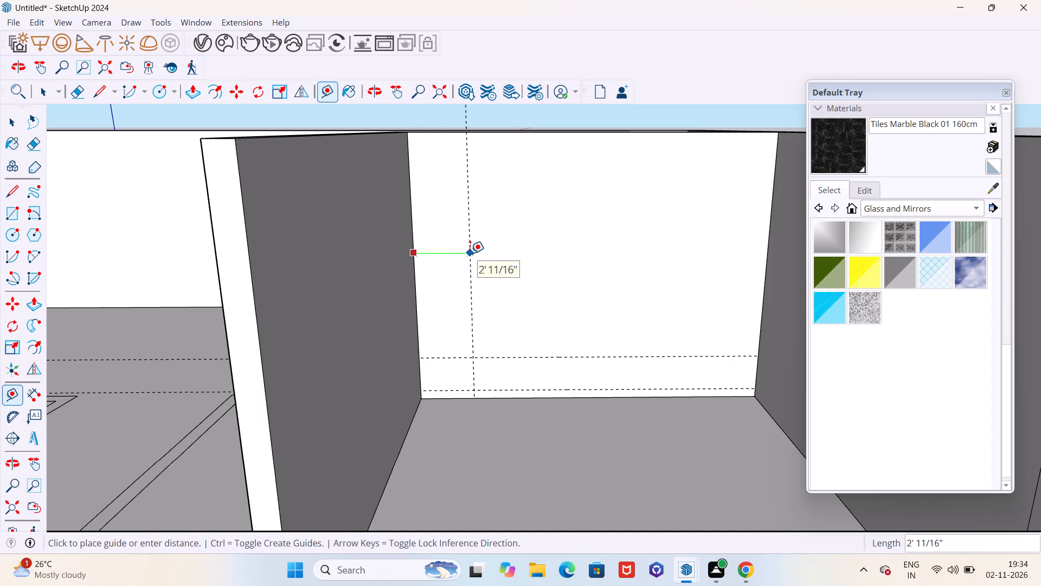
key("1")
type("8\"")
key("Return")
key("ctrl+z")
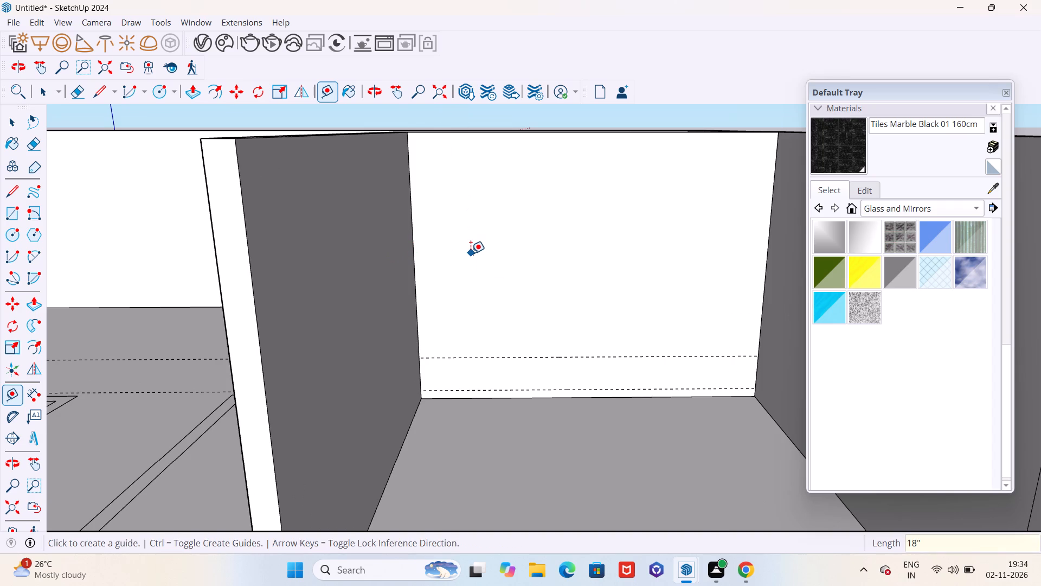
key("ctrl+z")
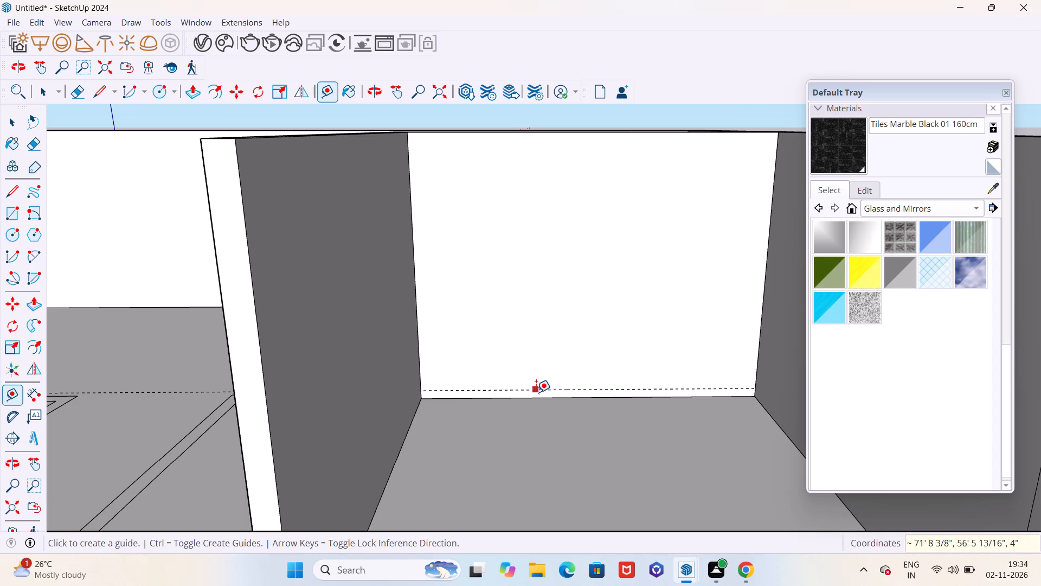
Place a horizontal guide 18" above the 4" guide on the back wall.
left_click(536, 392)
type("18")
key("shift+quotedbl")
key("Return")
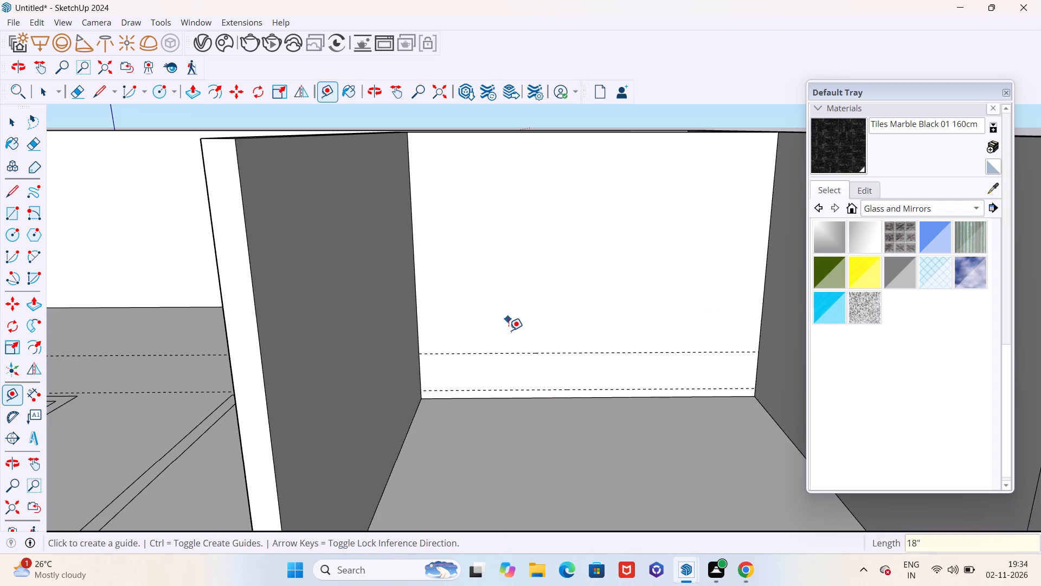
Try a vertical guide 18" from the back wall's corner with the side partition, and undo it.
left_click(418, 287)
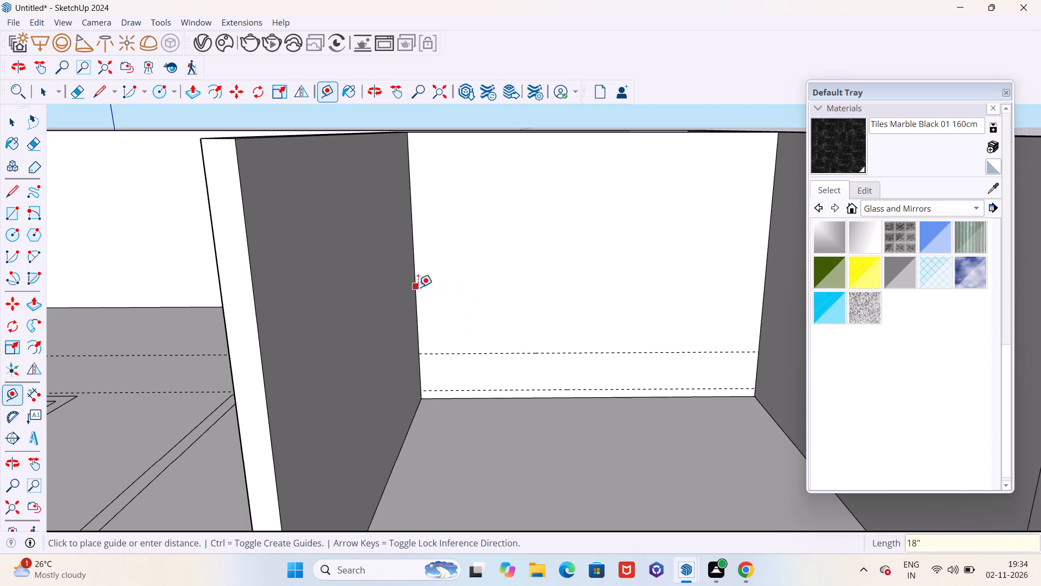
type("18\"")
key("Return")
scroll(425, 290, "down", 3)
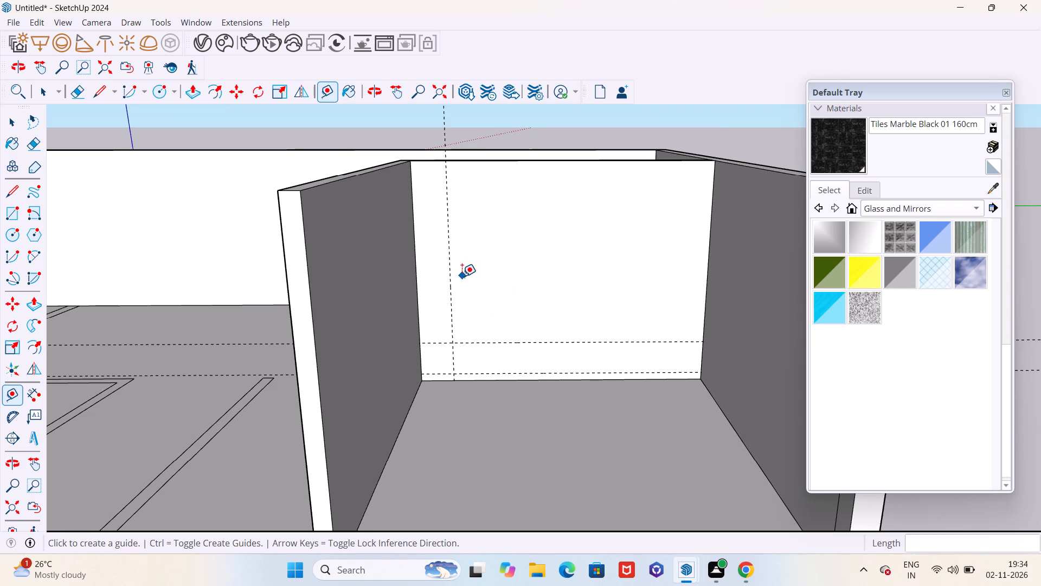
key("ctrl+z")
Place a vertical guide on the back wall 2' from its corner with the side partition.
left_click(417, 263)
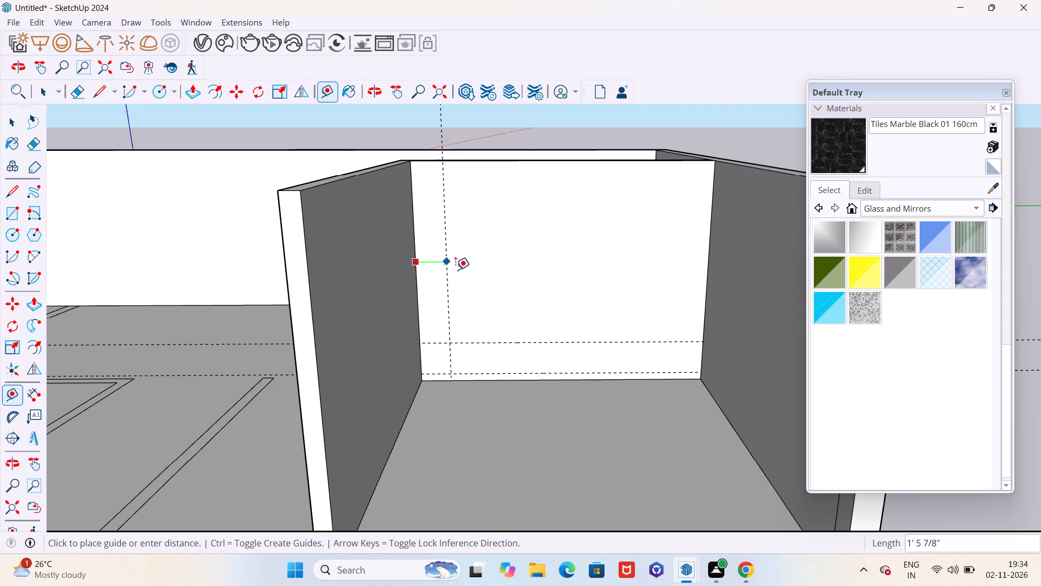
type("2'")
key("Return")
scroll(426, 273, "down", 4)
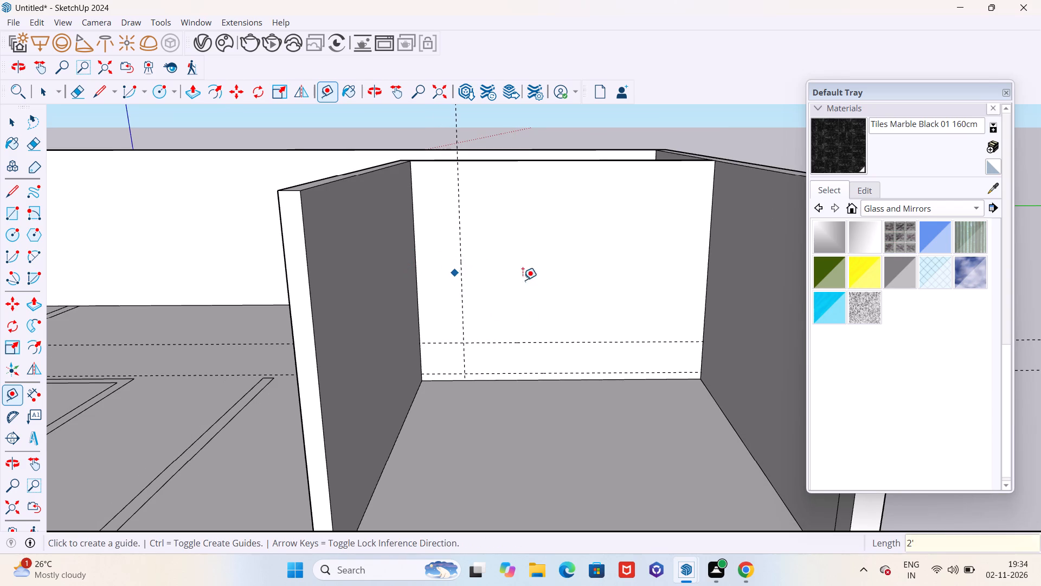
scroll(404, 281, "down", 4)
scroll(540, 271, "up", 4)
scroll(478, 284, "down", 3)
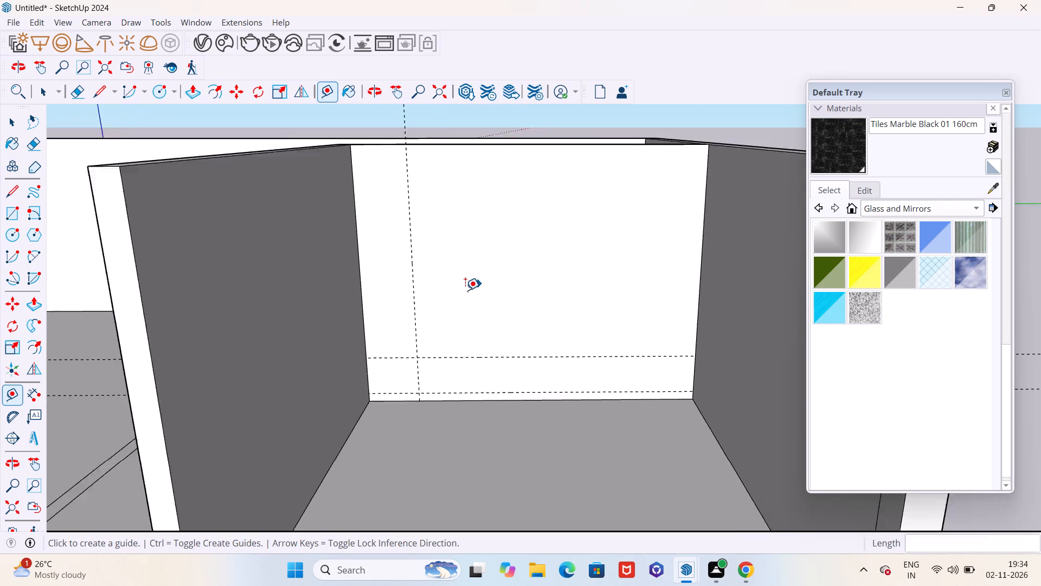
middle_click_drag(477, 287, 487, 290)
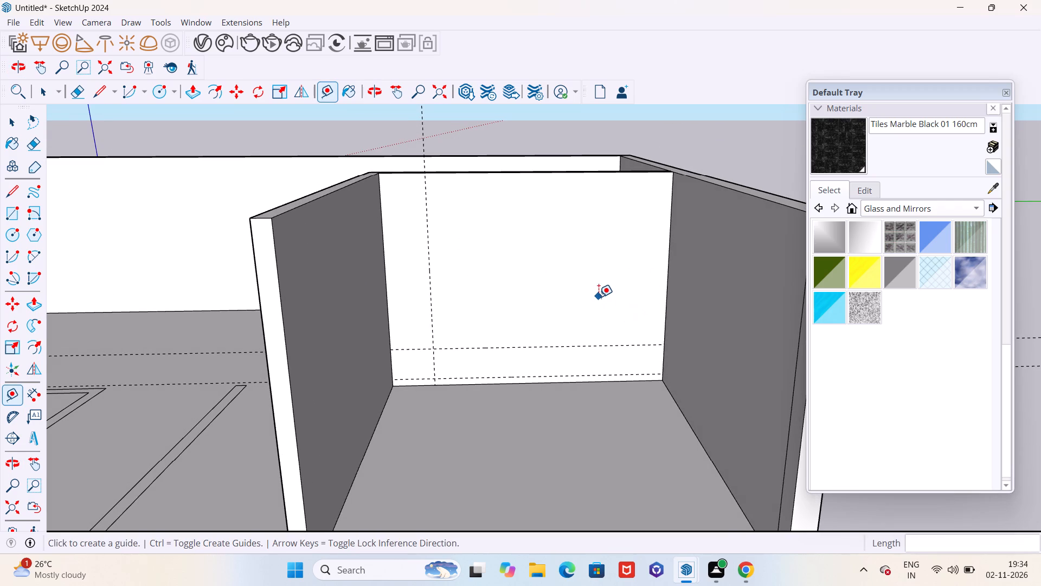
Examine the guide layout on the back wall and the surrounding room from several angles.
middle_click_drag(587, 292, 536, 341)
scroll(549, 322, "down", 3)
middle_click_drag(549, 322, 535, 329)
scroll(426, 339, "up", 1)
scroll(534, 324, "down", 3)
middle_click_drag(515, 334, 421, 349)
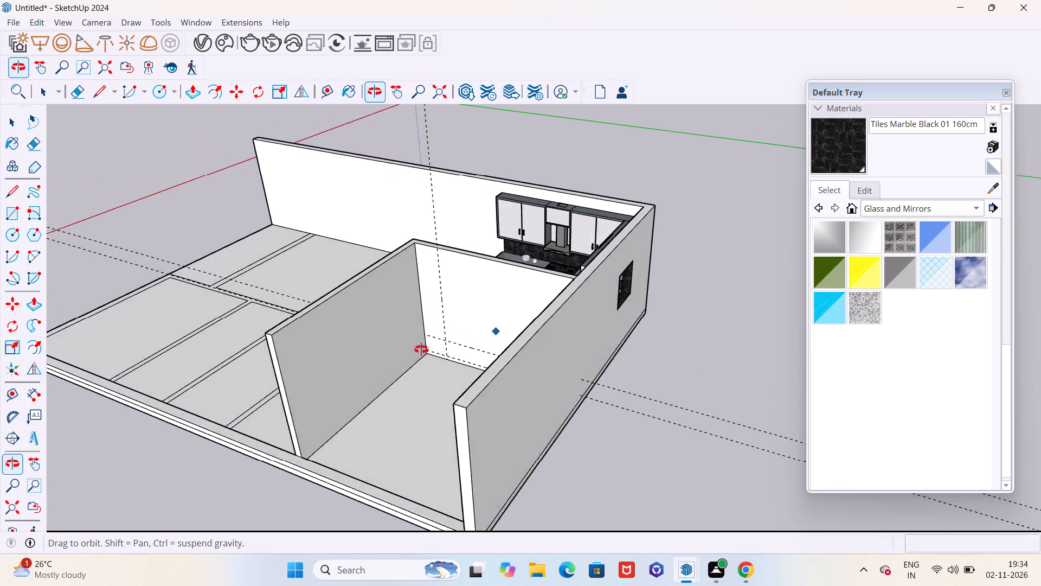
middle_click_drag(421, 349, 401, 351)
scroll(397, 343, "up", 4)
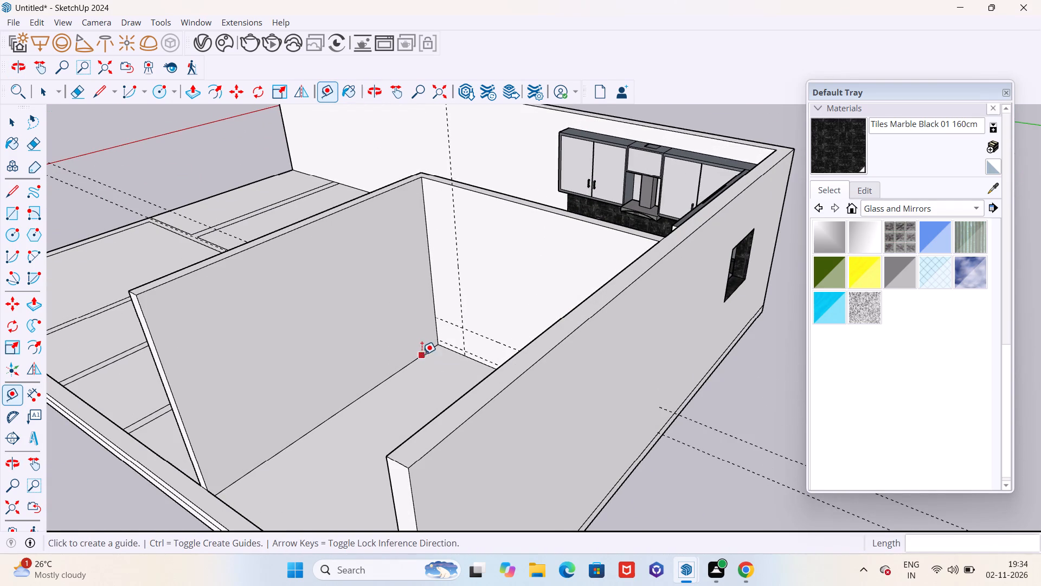
middle_click_drag(432, 351, 531, 354)
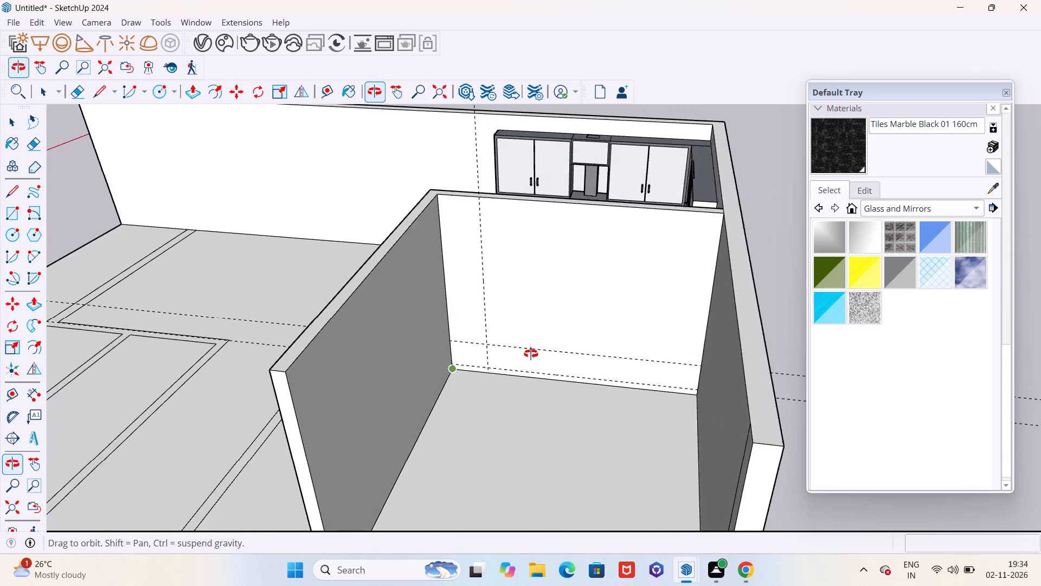
middle_click_drag(531, 354, 531, 347)
scroll(600, 350, "up", 3)
scroll(601, 348, "down", 2)
middle_click_drag(607, 346, 622, 333)
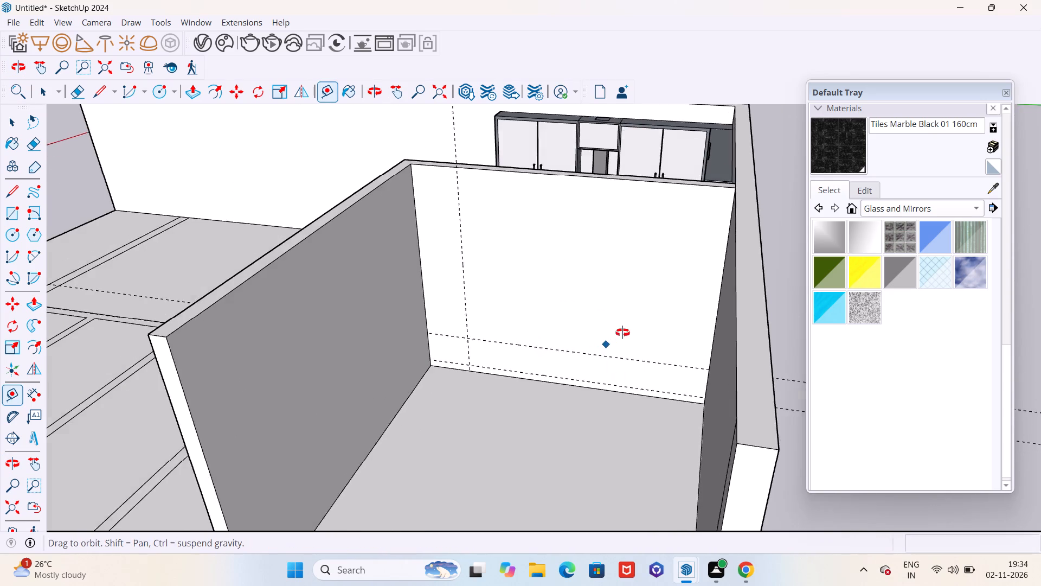
middle_click_drag(622, 333, 639, 321)
scroll(531, 333, "down", 3)
middle_click_drag(530, 333, 534, 333)
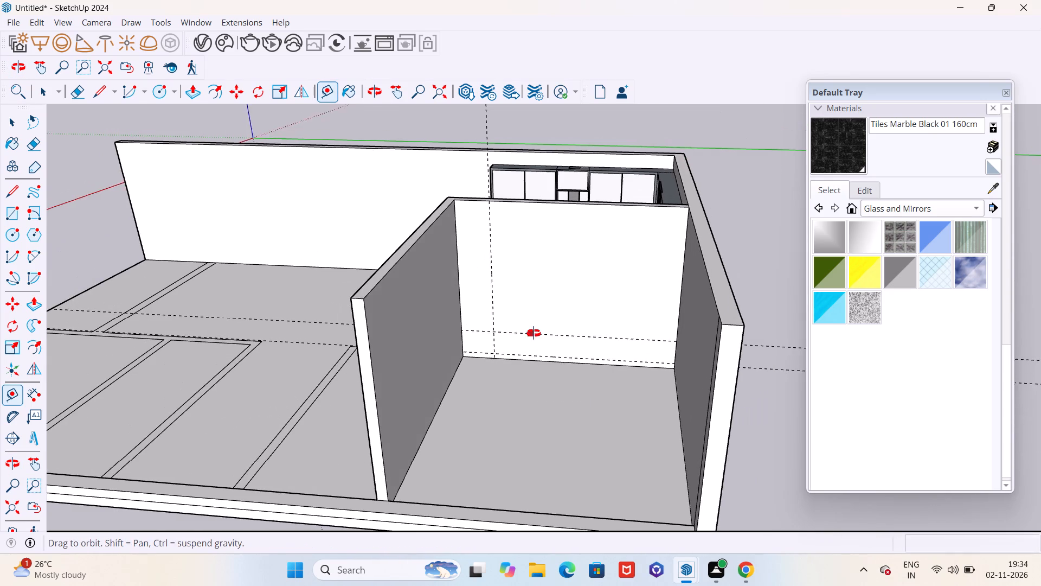
middle_click_drag(534, 333, 537, 332)
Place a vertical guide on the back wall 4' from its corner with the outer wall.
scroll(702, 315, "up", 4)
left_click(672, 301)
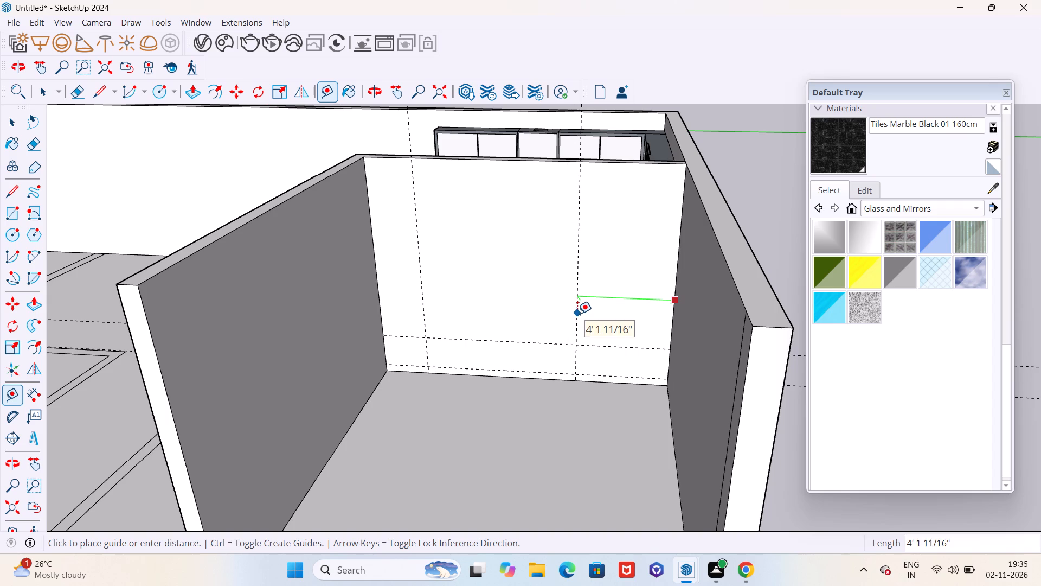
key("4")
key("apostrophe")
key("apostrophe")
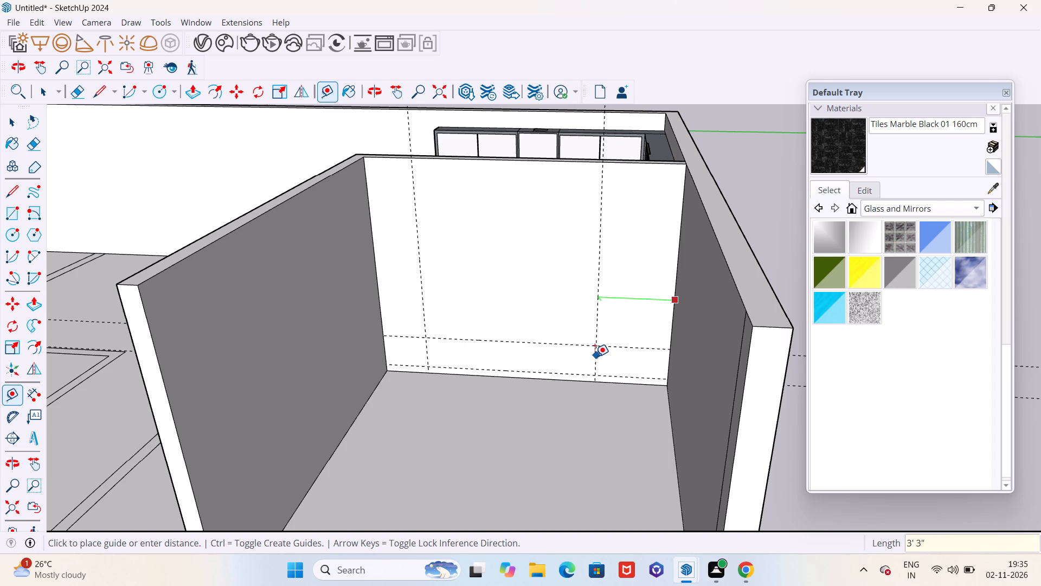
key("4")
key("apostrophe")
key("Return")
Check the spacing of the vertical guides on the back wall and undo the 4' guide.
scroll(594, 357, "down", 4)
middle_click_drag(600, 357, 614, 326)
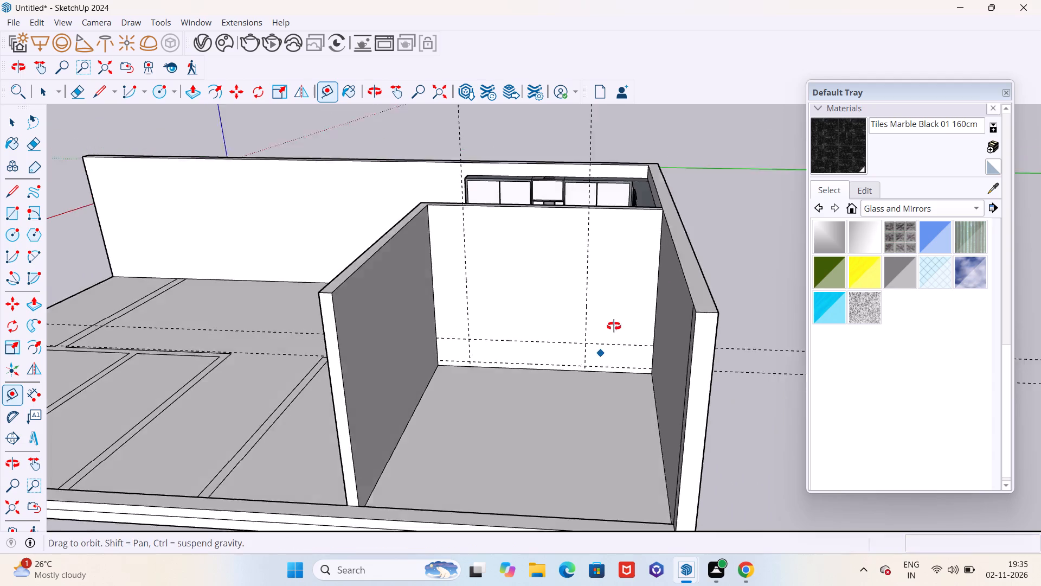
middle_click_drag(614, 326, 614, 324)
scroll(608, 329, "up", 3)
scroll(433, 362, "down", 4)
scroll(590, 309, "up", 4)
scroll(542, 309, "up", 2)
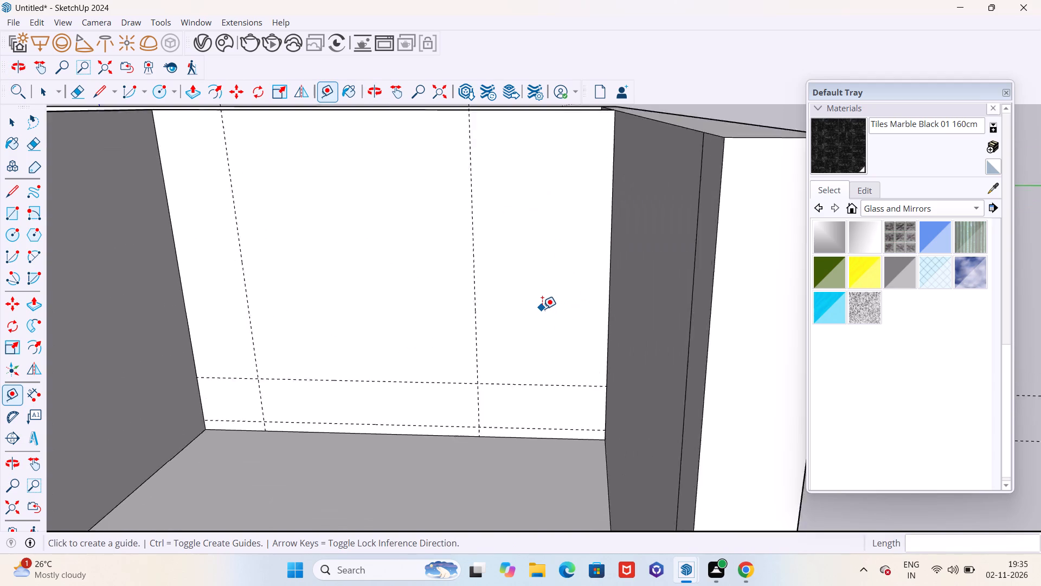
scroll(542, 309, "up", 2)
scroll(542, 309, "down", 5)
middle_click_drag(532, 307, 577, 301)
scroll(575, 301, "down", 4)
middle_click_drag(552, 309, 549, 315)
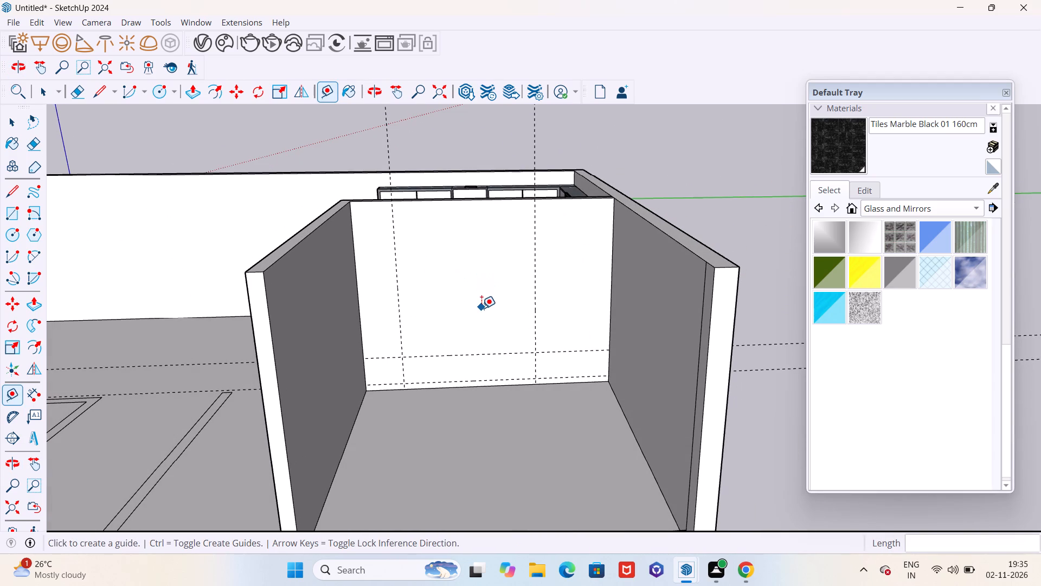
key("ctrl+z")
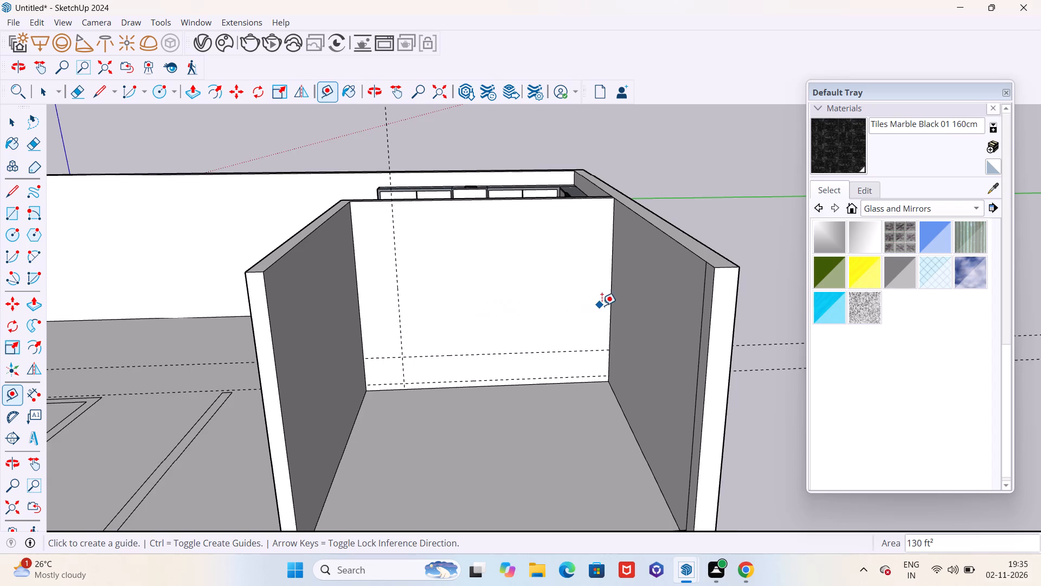
Place a vertical guide on the back wall 3' from its corner with the outer wall.
scroll(602, 305, "up", 2)
left_click(611, 291)
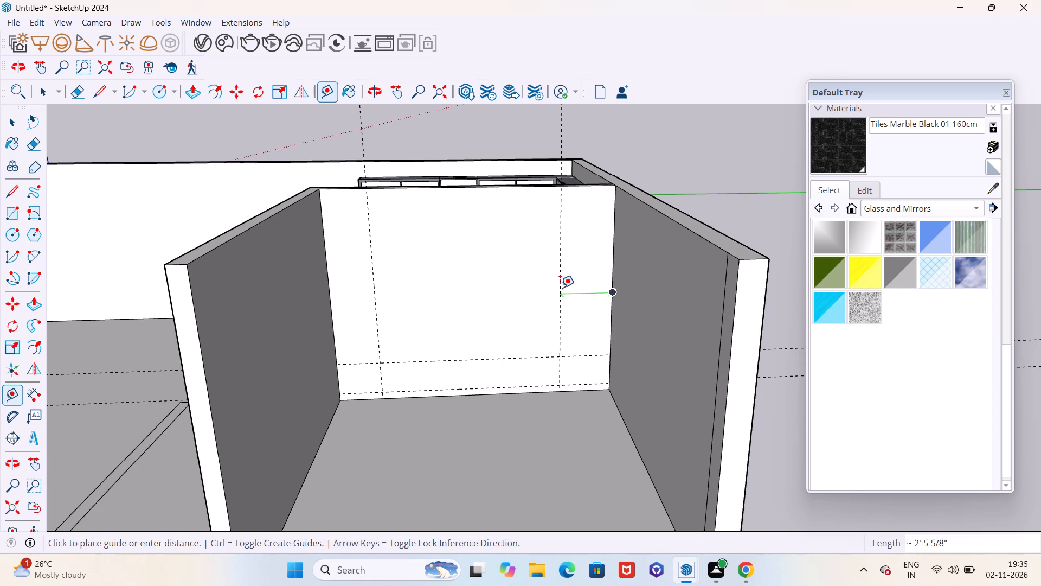
type("3'")
key("Return")
scroll(560, 288, "down", 3)
middle_click_drag(560, 288, 540, 289)
scroll(471, 353, "up", 5)
scroll(493, 339, "down", 2)
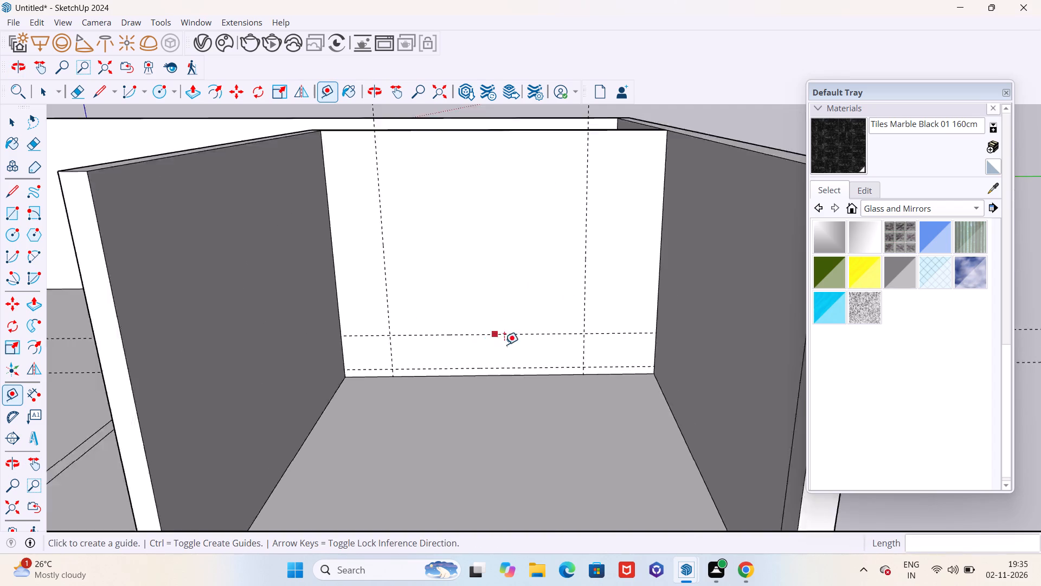
Draw a rectangle 1' 6" high on the back wall, spanning between the vertical guides and the two low horizontal guides.
scroll(504, 345, "down", 2)
middle_click_drag(486, 345, 502, 328)
scroll(446, 338, "up", 5)
key("r")
scroll(416, 341, "up", 4)
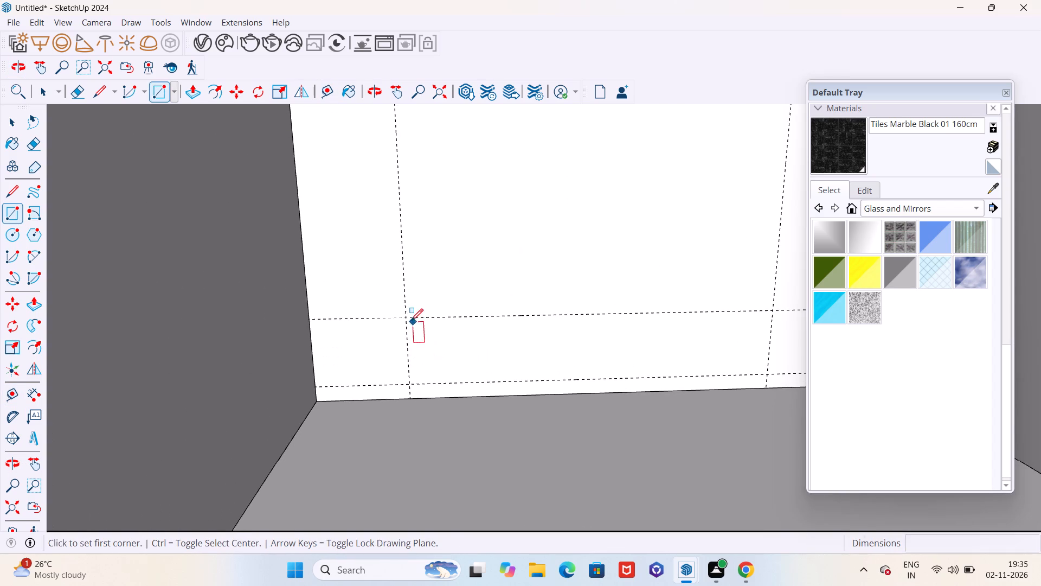
left_click(406, 316)
scroll(405, 315, "down", 1)
scroll(405, 315, "up", 1)
scroll(405, 315, "down", 3)
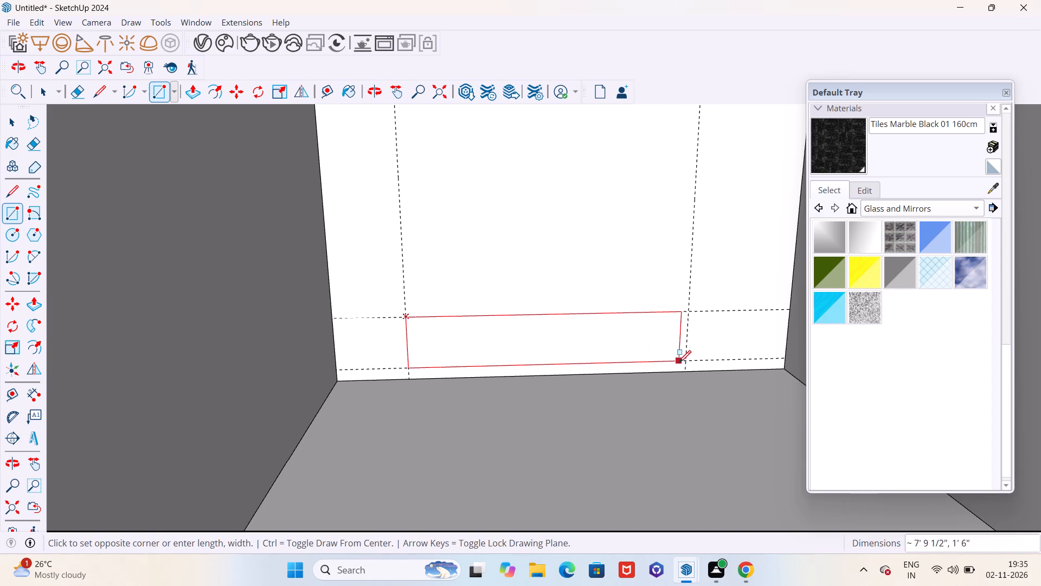
left_click(685, 362)
Place a horizontal guide on the back wall 1' below its top edge.
scroll(683, 363, "down", 8)
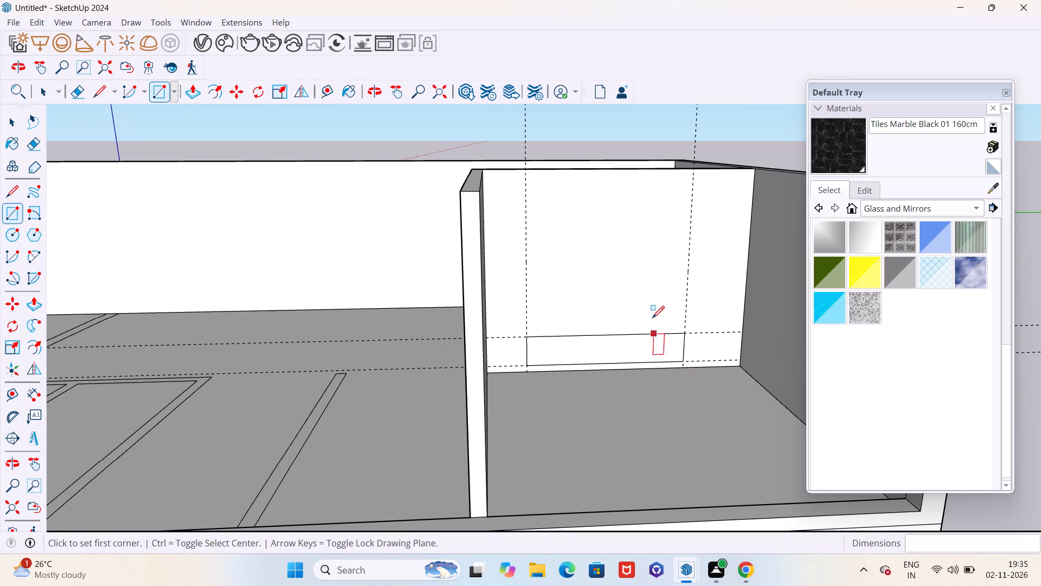
middle_click_drag(642, 309, 617, 304)
scroll(539, 300, "down", 4)
middle_click_drag(541, 297, 547, 297)
scroll(622, 237, "up", 2)
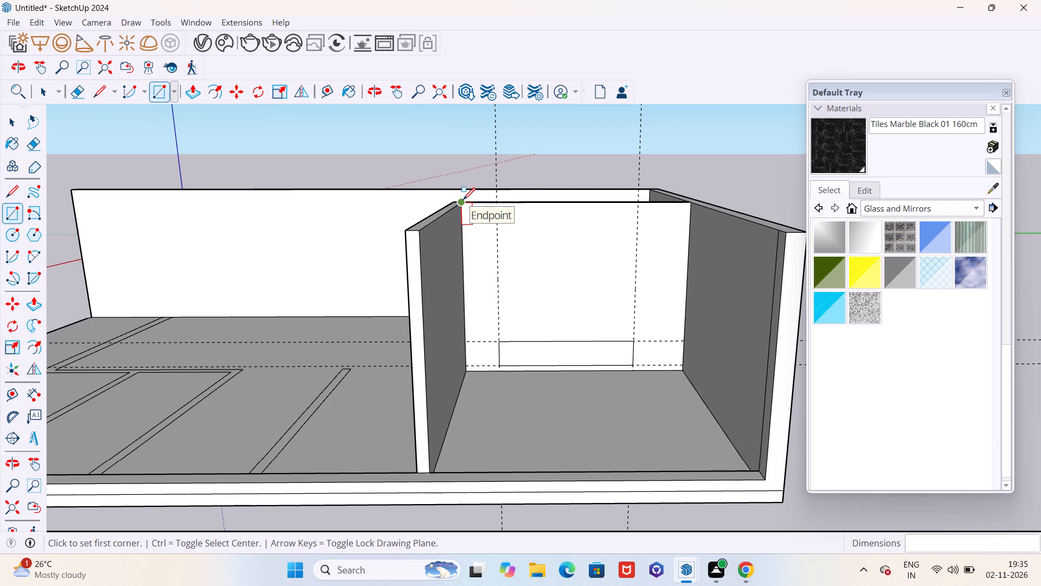
middle_click_drag(484, 247, 484, 239)
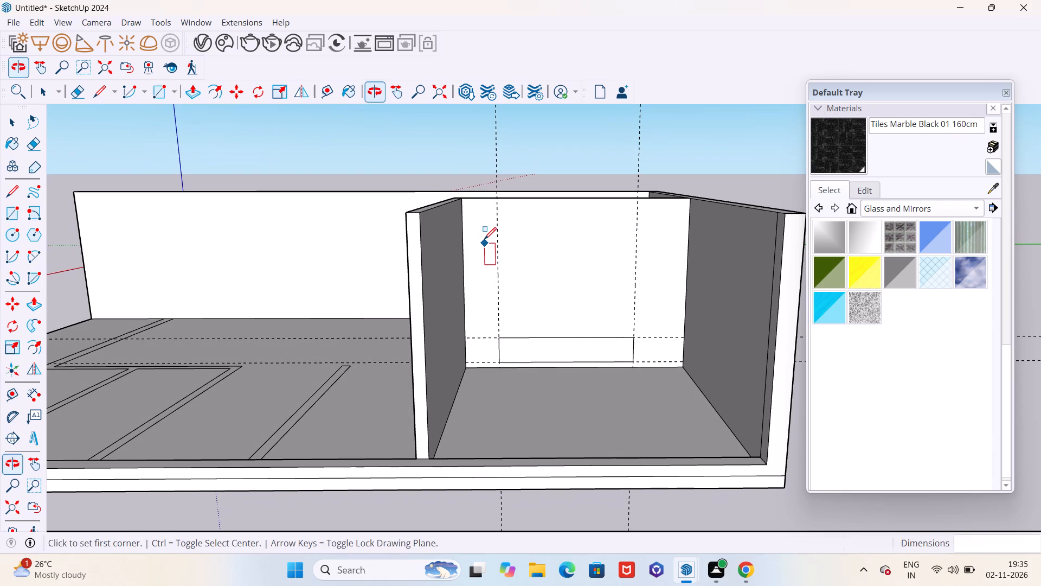
key("t")
left_click(559, 201)
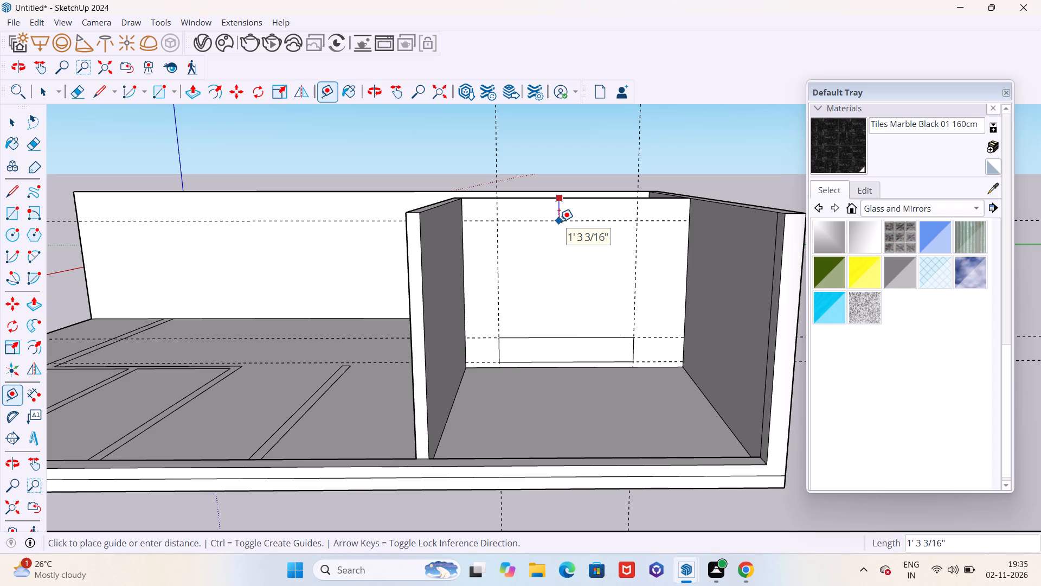
type("1'")
key("Return")
middle_click(557, 227)
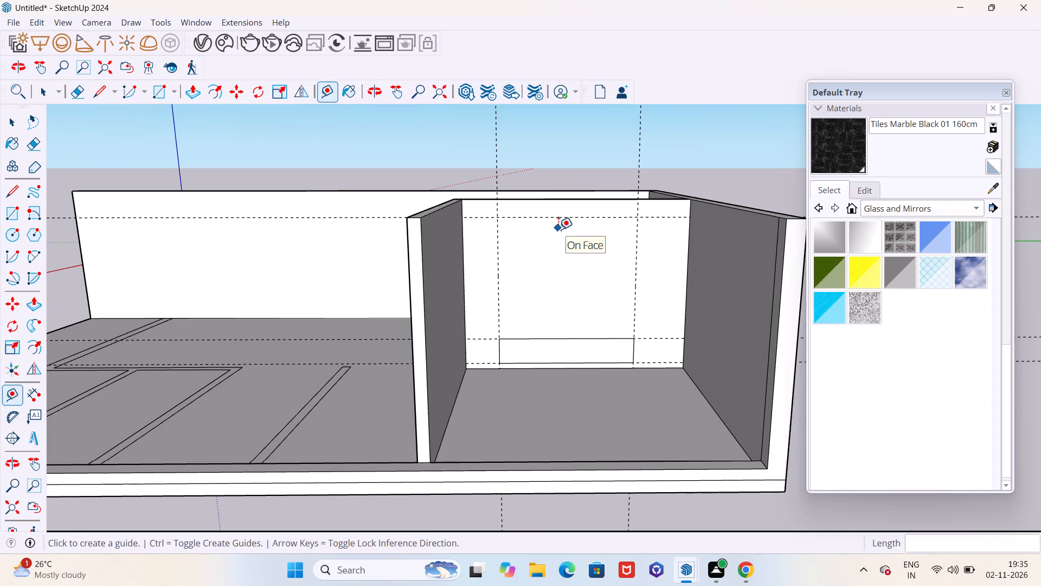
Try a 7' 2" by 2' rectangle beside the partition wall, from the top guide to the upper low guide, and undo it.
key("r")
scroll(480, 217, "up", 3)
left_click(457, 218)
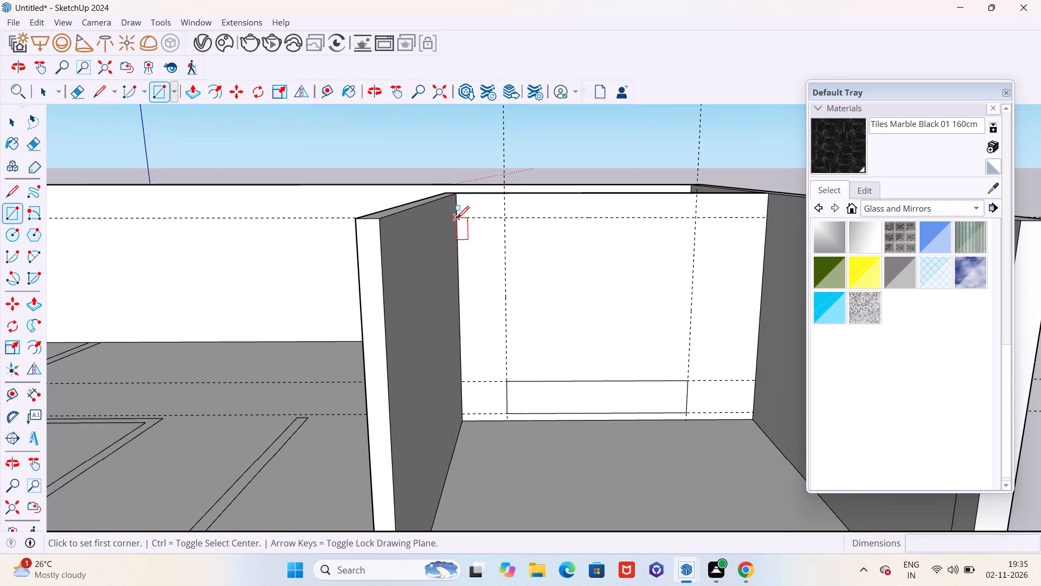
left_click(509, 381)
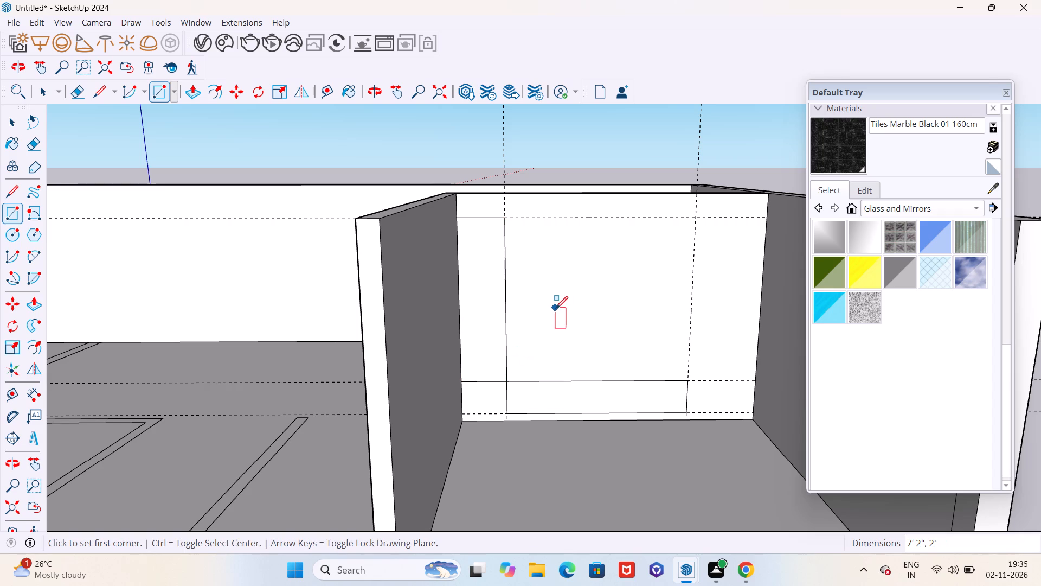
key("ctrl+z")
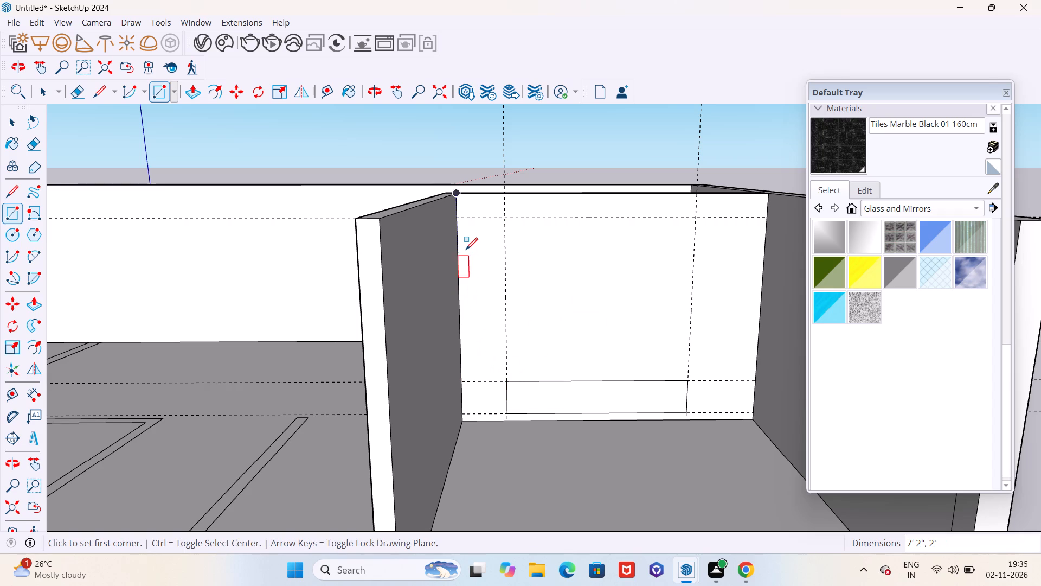
Draw a 9' by 2' rectangle on the back wall beside the partition, from the top guide down to the floor.
left_click(459, 218)
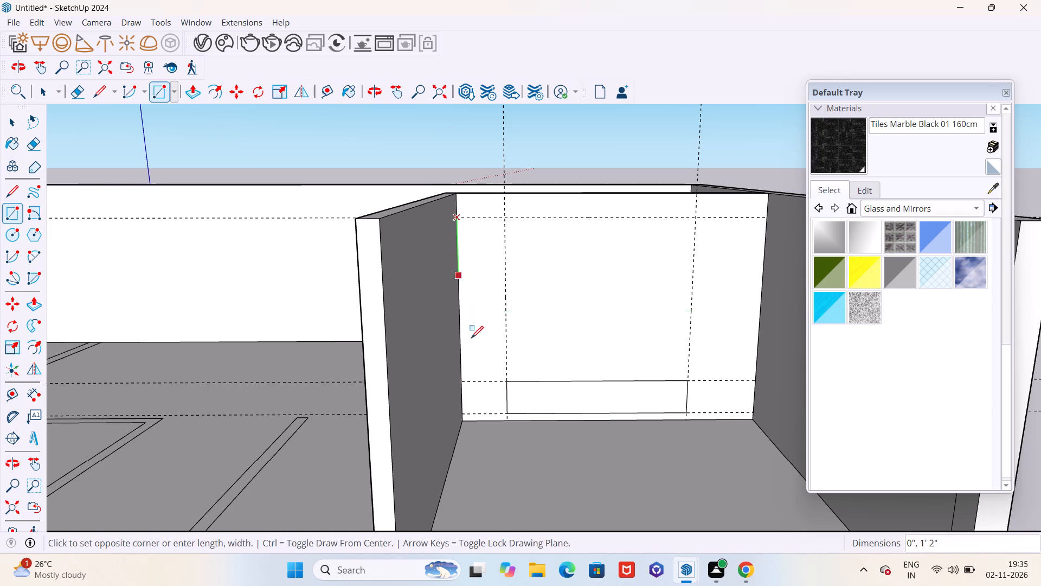
left_click(508, 425)
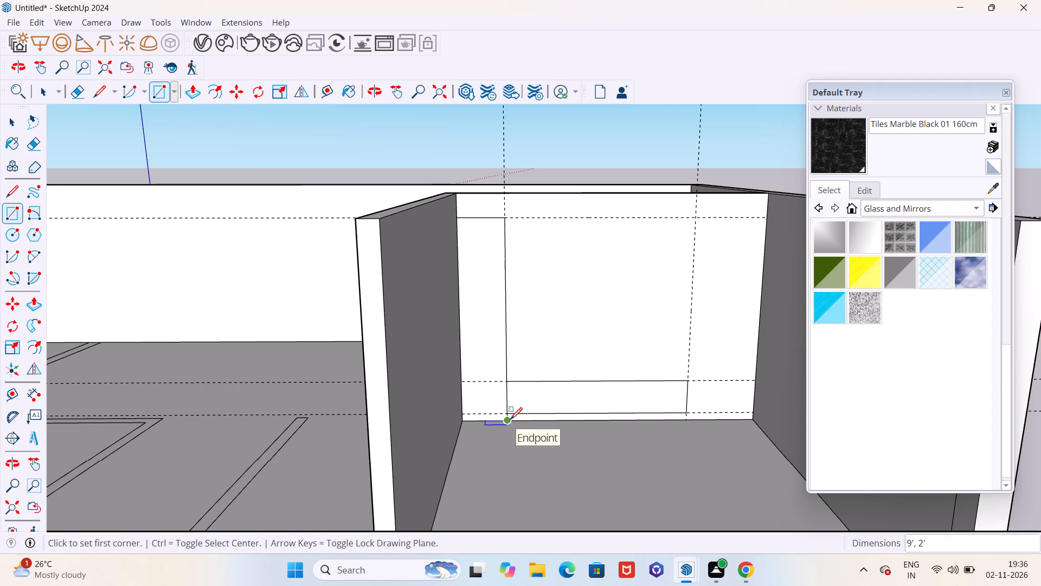
Offset the outline of the tall 9' by 2' rectangle inward by 1".
scroll(503, 332, "down", 3)
middle_click_drag(519, 333, 525, 341)
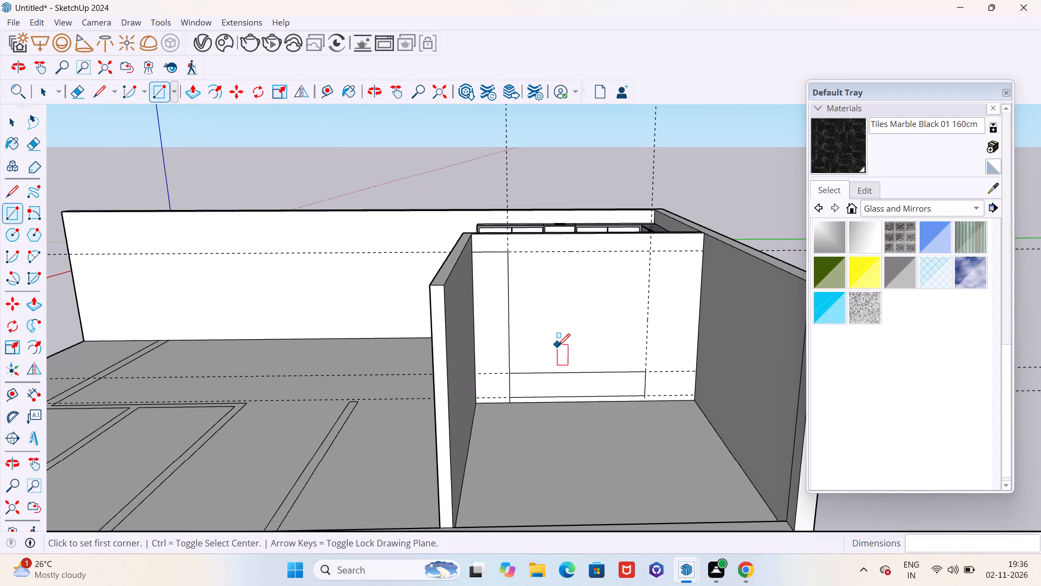
middle_click_drag(544, 331, 491, 335)
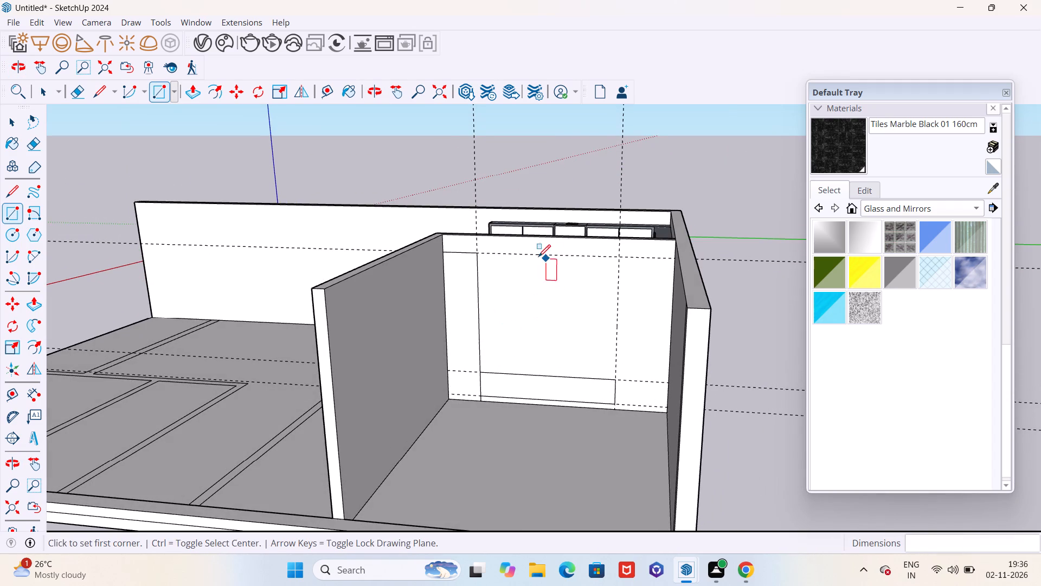
scroll(536, 256, "up", 4)
middle_click_drag(487, 279, 517, 279)
key("f")
scroll(451, 303, "up", 5)
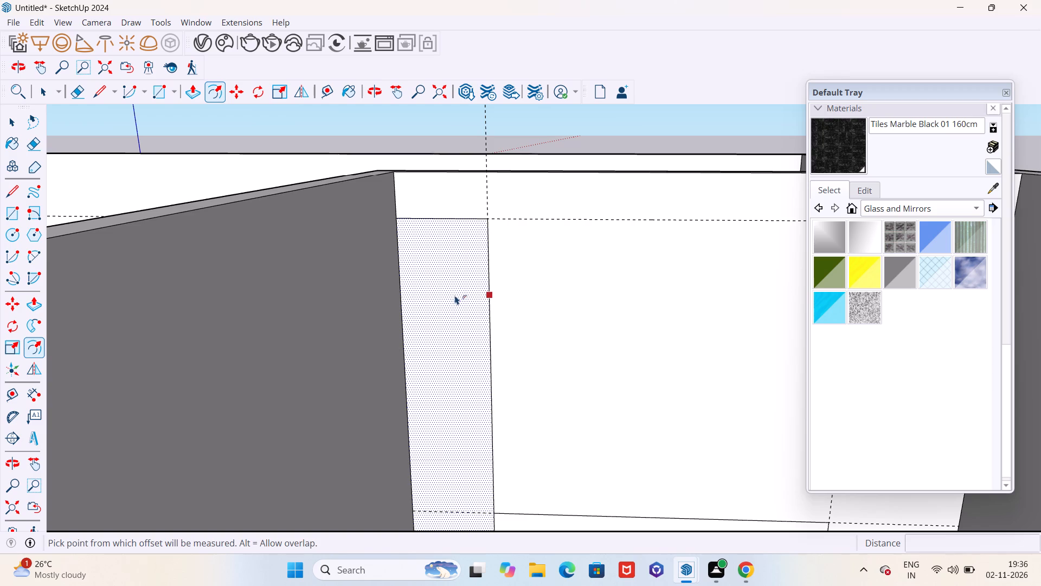
left_click(457, 289)
key("1")
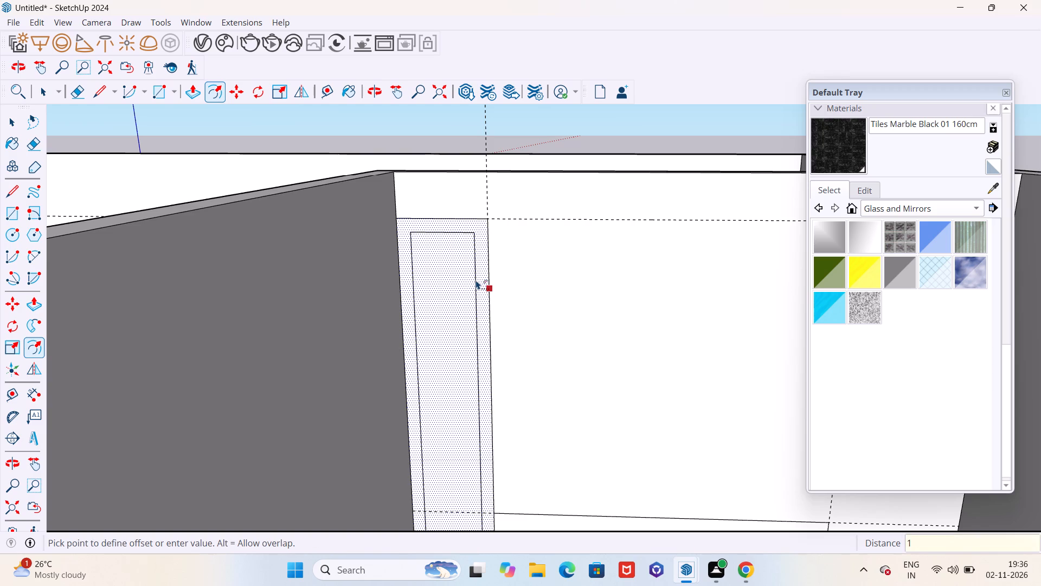
key("shift+quotedbl")
key("Return")
scroll(473, 257, "down", 5)
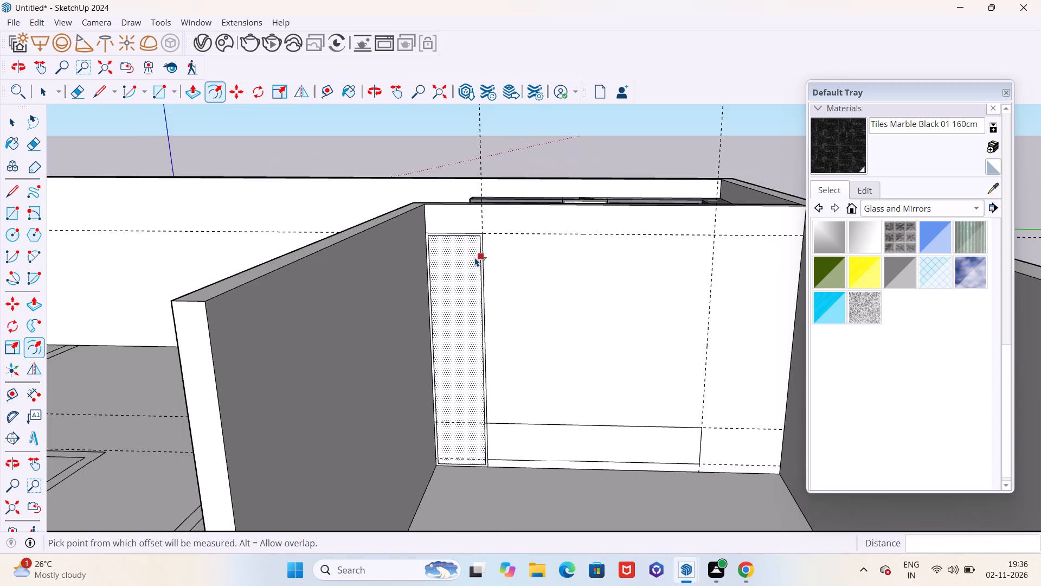
Move the bottom edge of the inner offset outline down 1" onto the floor line.
scroll(422, 424, "up", 16)
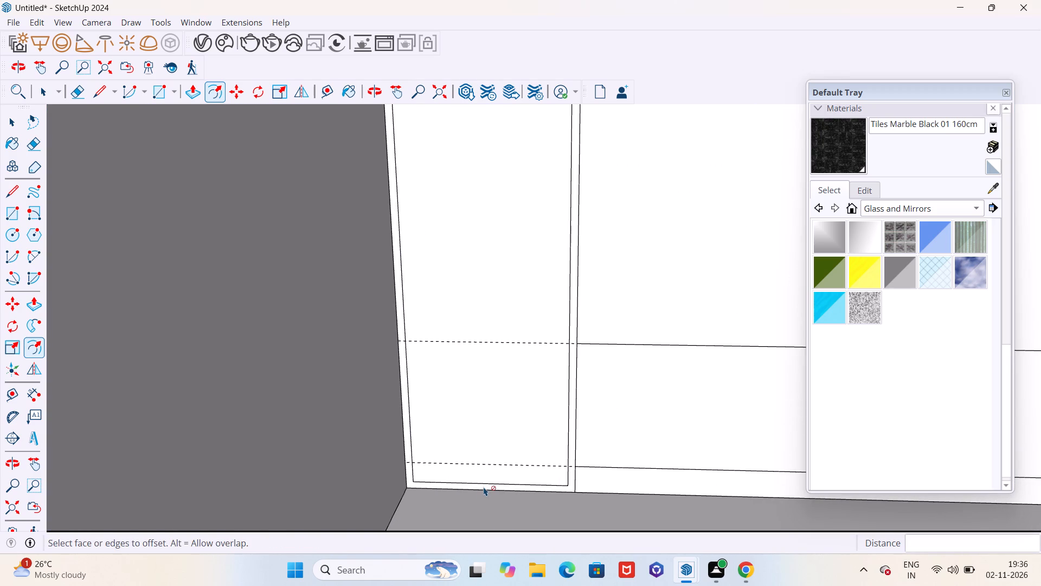
key("space")
left_click(486, 485)
key("m")
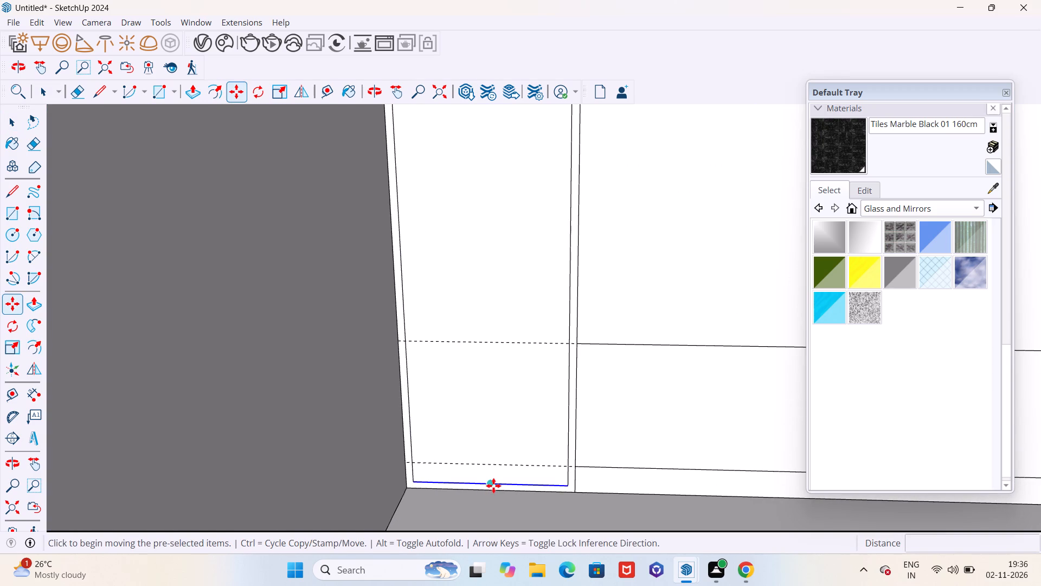
left_click(493, 486)
left_click(493, 493)
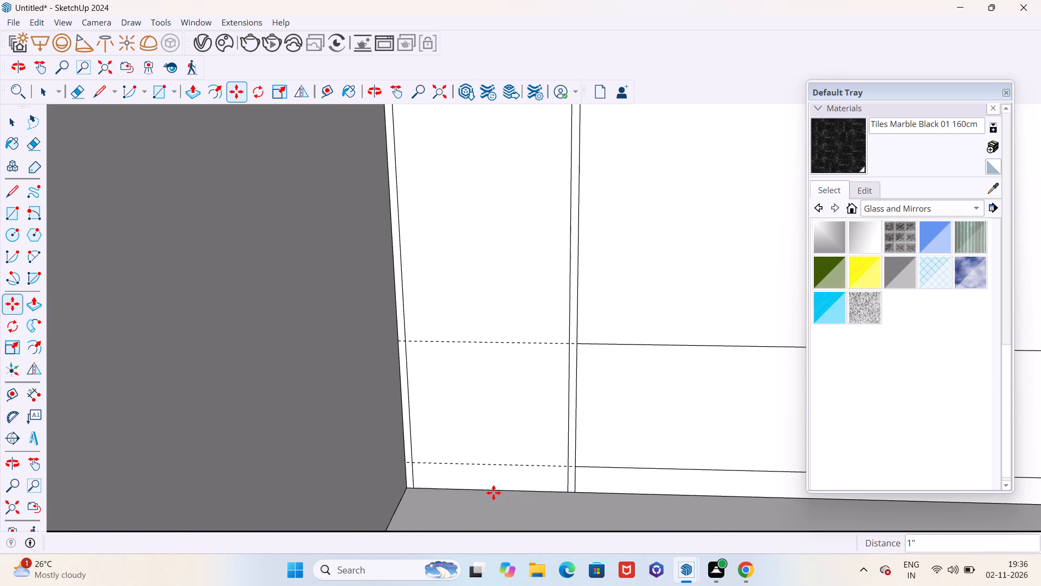
Examine the tall framed outline, the low rectangle and the guides on the back wall from several distances and angles.
scroll(487, 496, "down", 20)
scroll(479, 400, "down", 2)
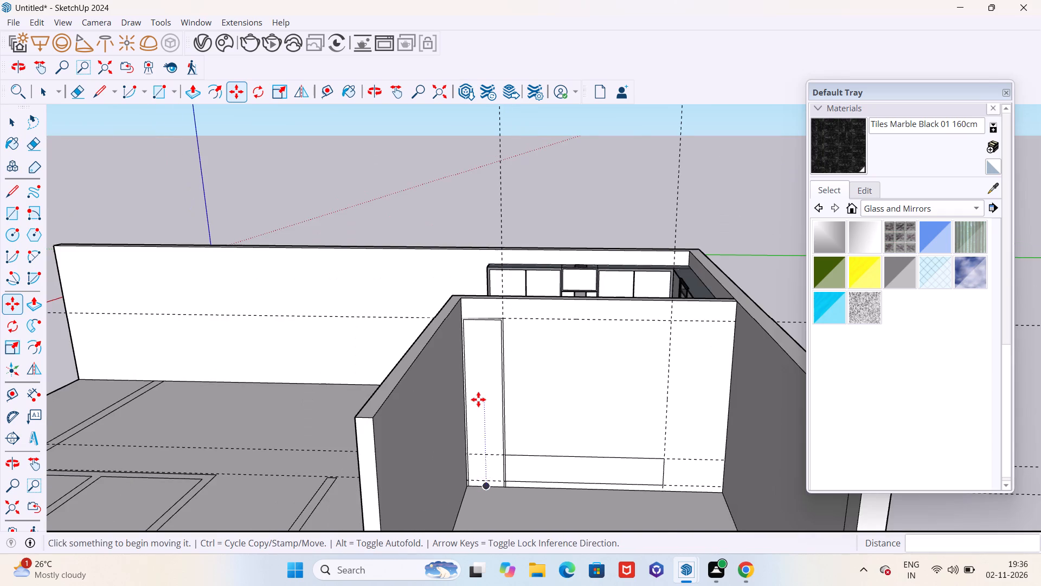
scroll(478, 399, "down", 2)
middle_click_drag(491, 409, 475, 406)
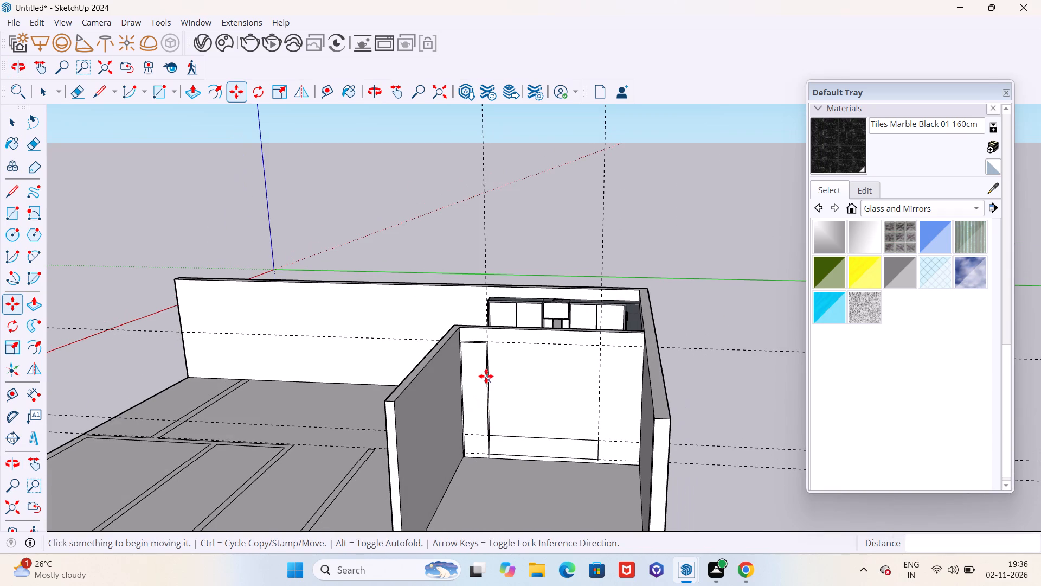
key("space")
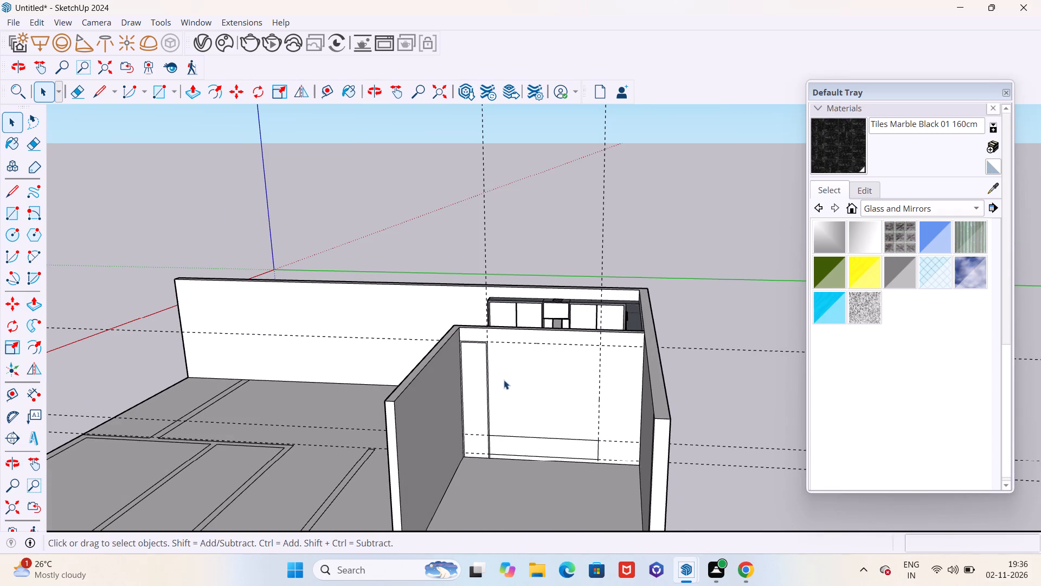
scroll(398, 256, "down", 4)
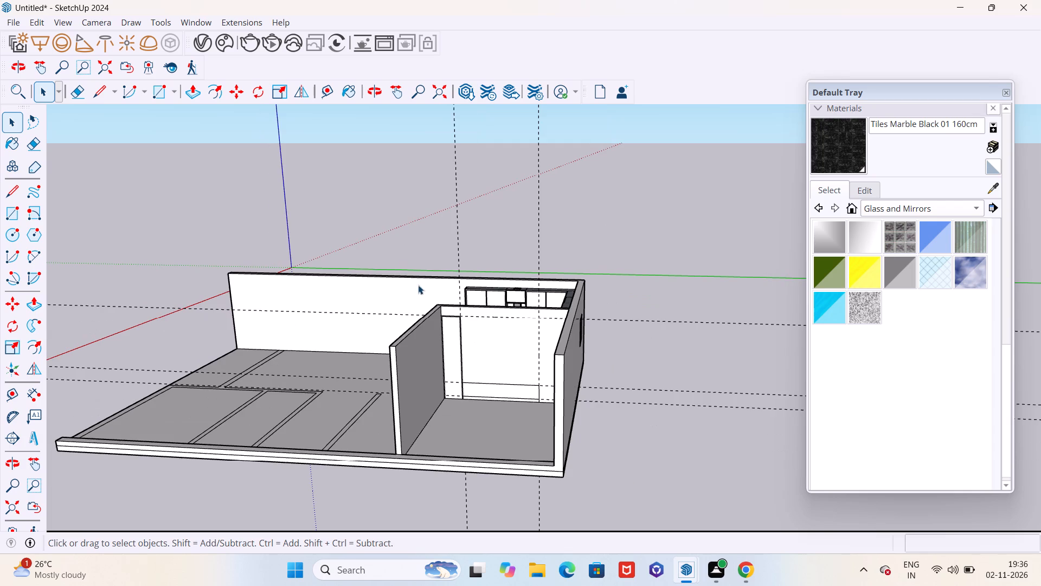
middle_click_drag(470, 365, 491, 370)
scroll(472, 374, "down", 4)
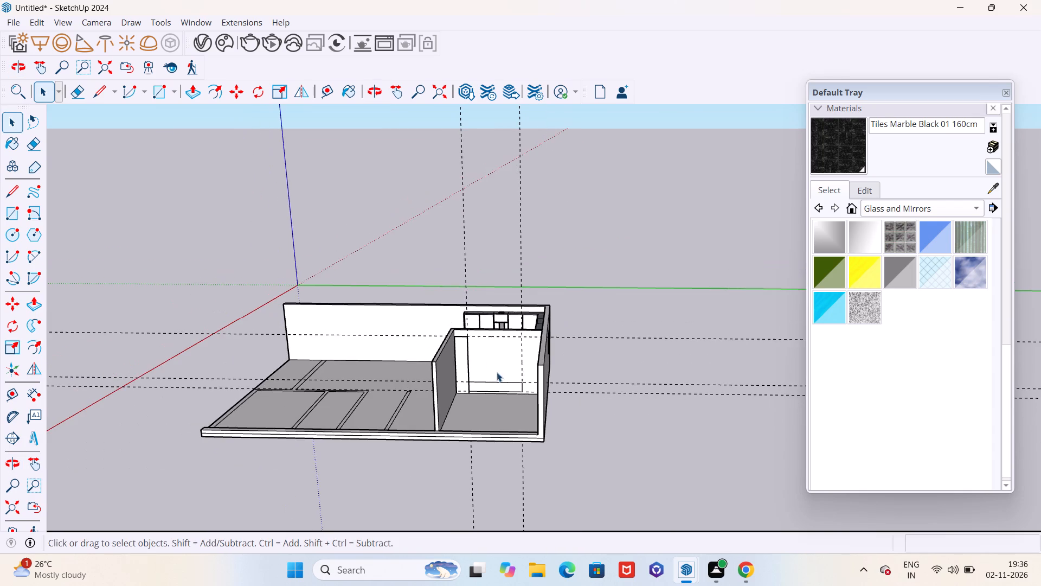
scroll(518, 358, "up", 5)
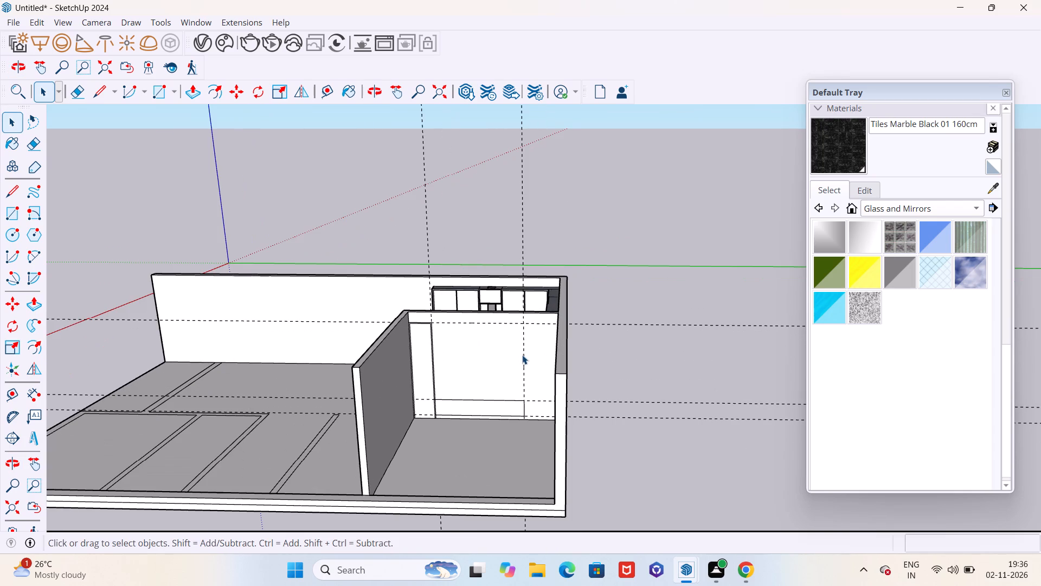
scroll(525, 352, "up", 4)
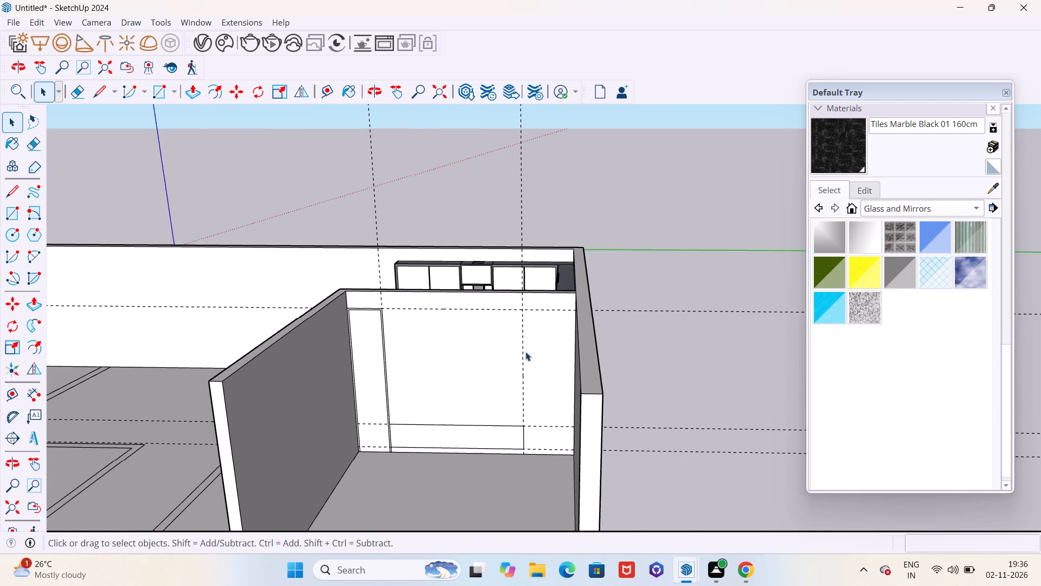
scroll(527, 350, "up", 4)
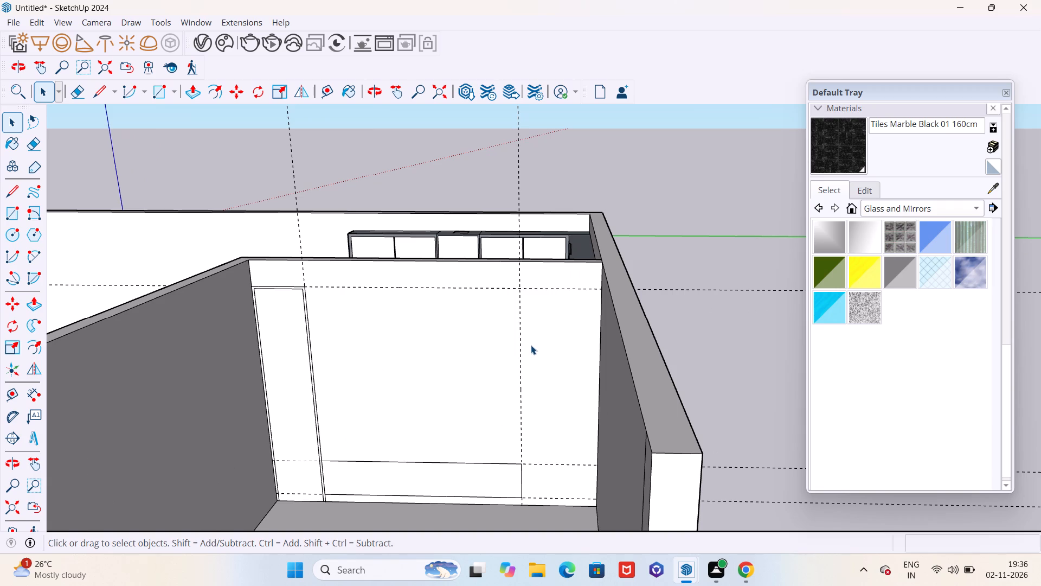
scroll(529, 354, "down", 4)
middle_click(451, 330)
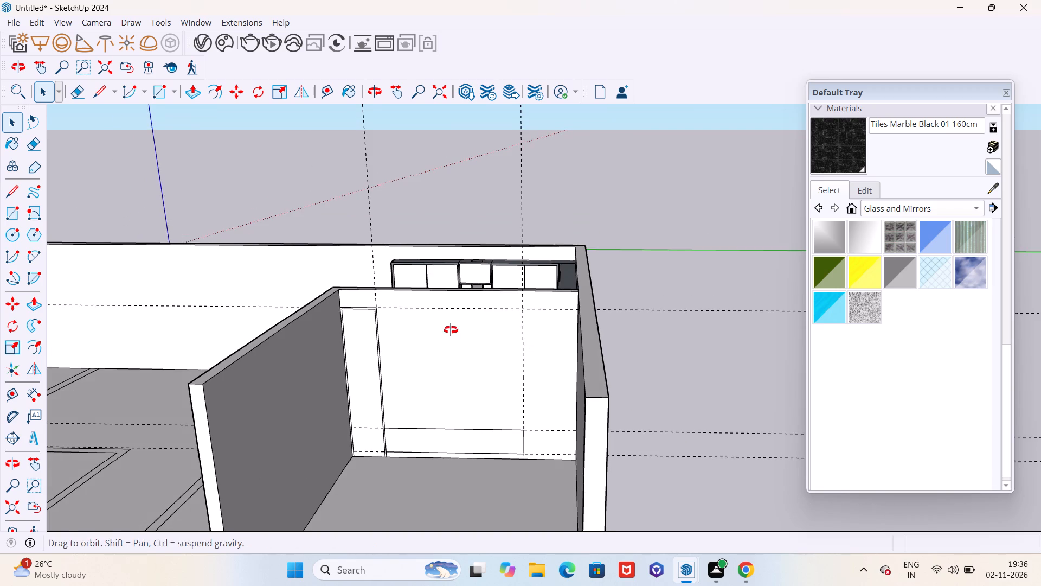
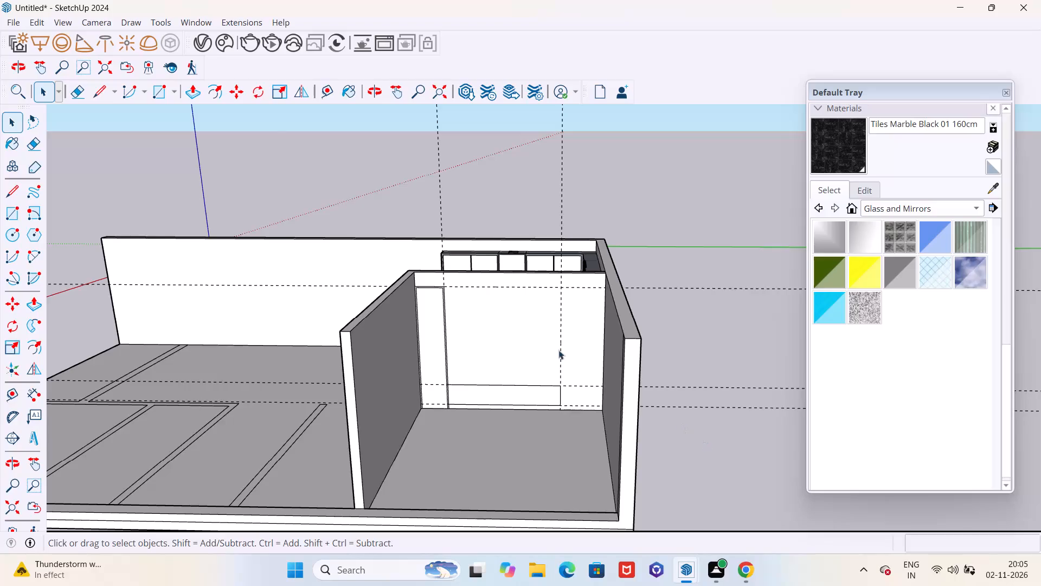
Examine the tall framed outline, the low rectangle and the guides on the partitioned room's back wall.
scroll(442, 276, "down", 4)
middle_click_drag(451, 289, 459, 288)
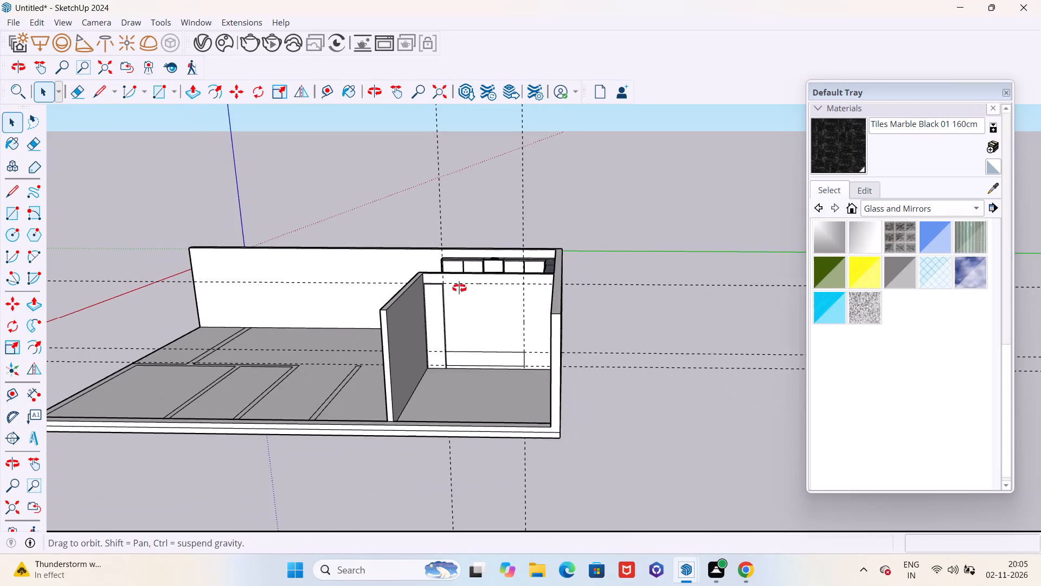
middle_click_drag(459, 288, 475, 288)
scroll(475, 290, "up", 10)
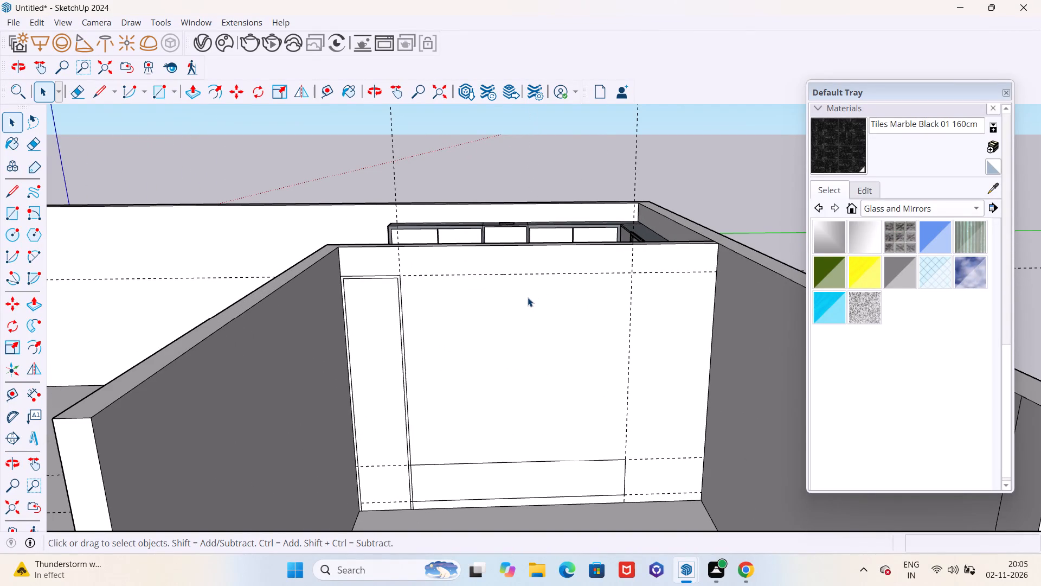
scroll(522, 294, "up", 1)
scroll(534, 286, "down", 4)
middle_click_drag(546, 292, 574, 297)
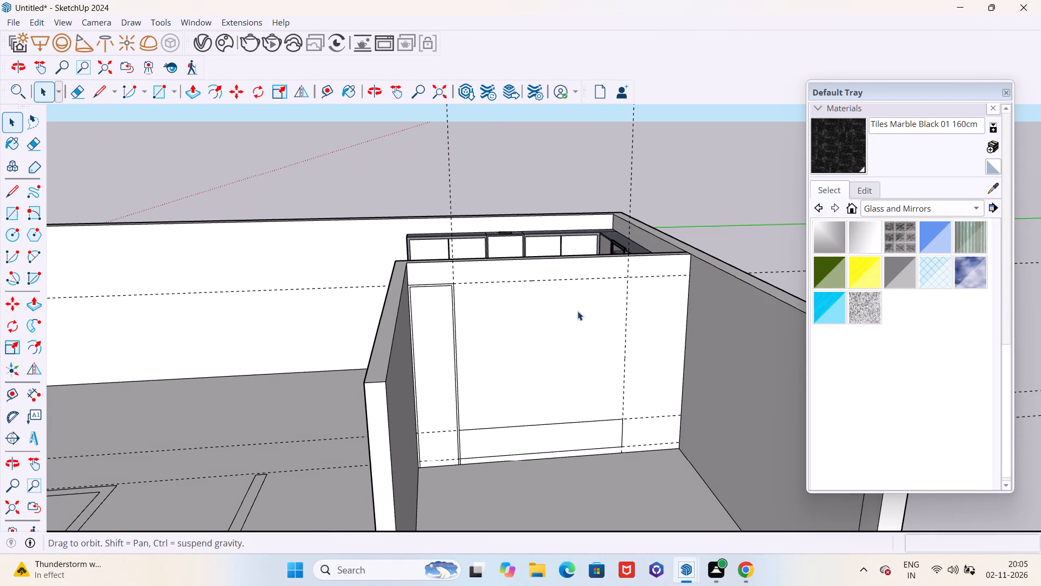
scroll(500, 443, "down", 1)
scroll(500, 443, "up", 4)
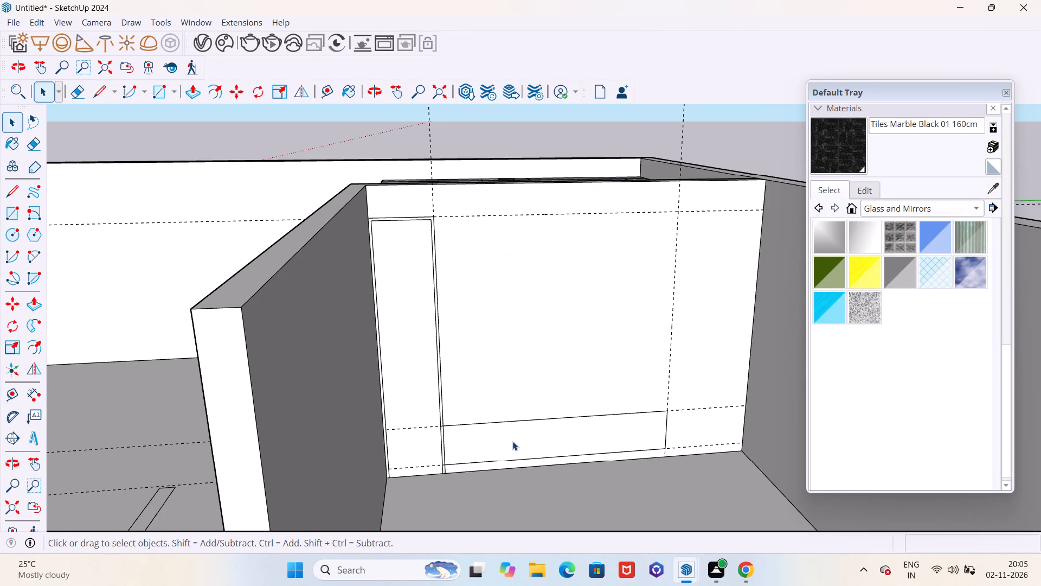
middle_click(517, 428)
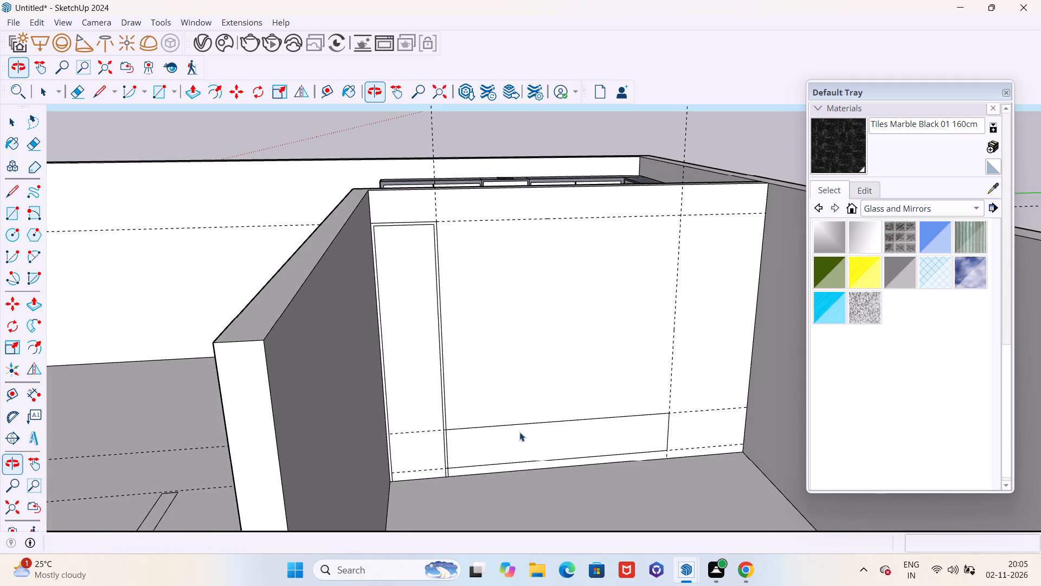
middle_click_drag(562, 423, 519, 419)
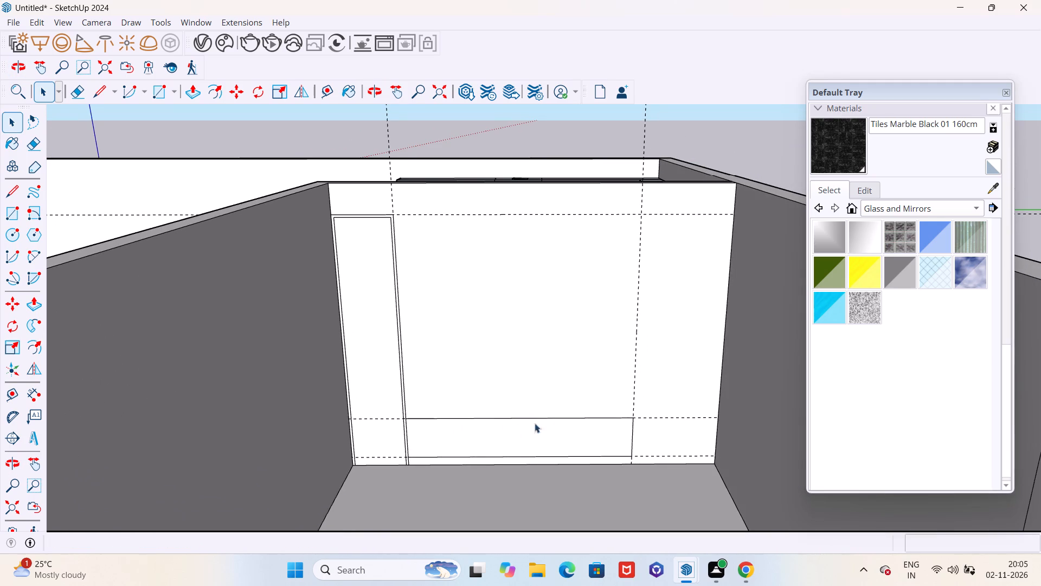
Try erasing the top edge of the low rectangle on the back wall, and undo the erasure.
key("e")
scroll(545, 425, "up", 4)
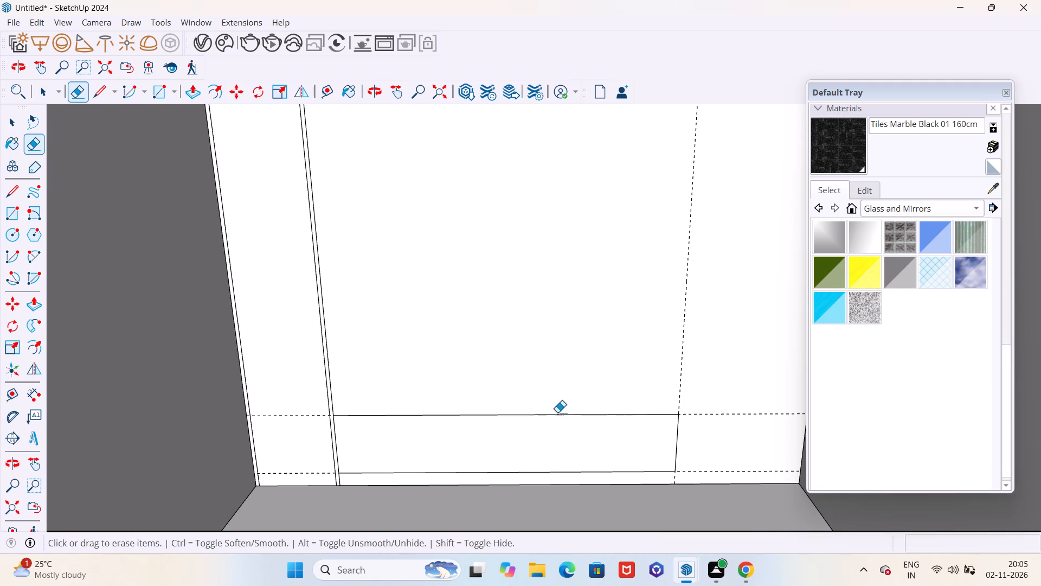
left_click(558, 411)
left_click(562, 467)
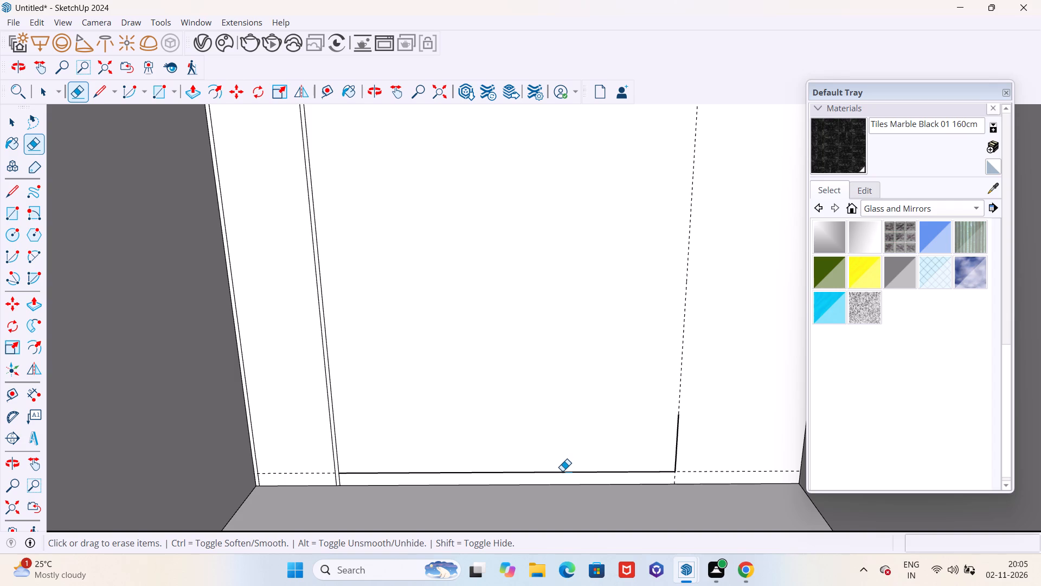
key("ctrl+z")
Draw a 7' 2" vertical line from the low rectangle's upper corner farthest from the tall panel up to the top guide.
scroll(532, 467, "down", 6)
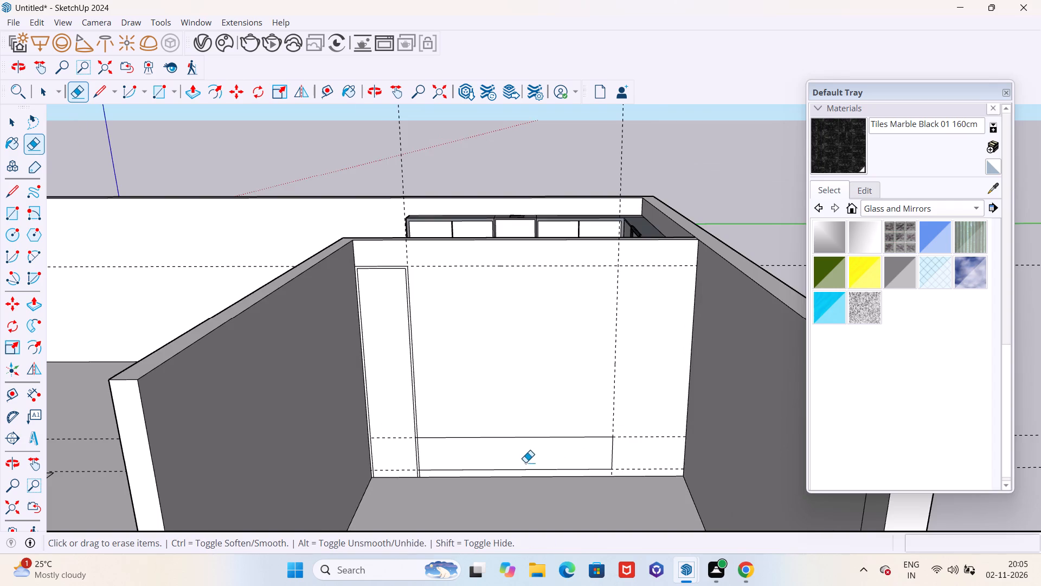
middle_click_drag(531, 437, 540, 456)
scroll(613, 327, "up", 4)
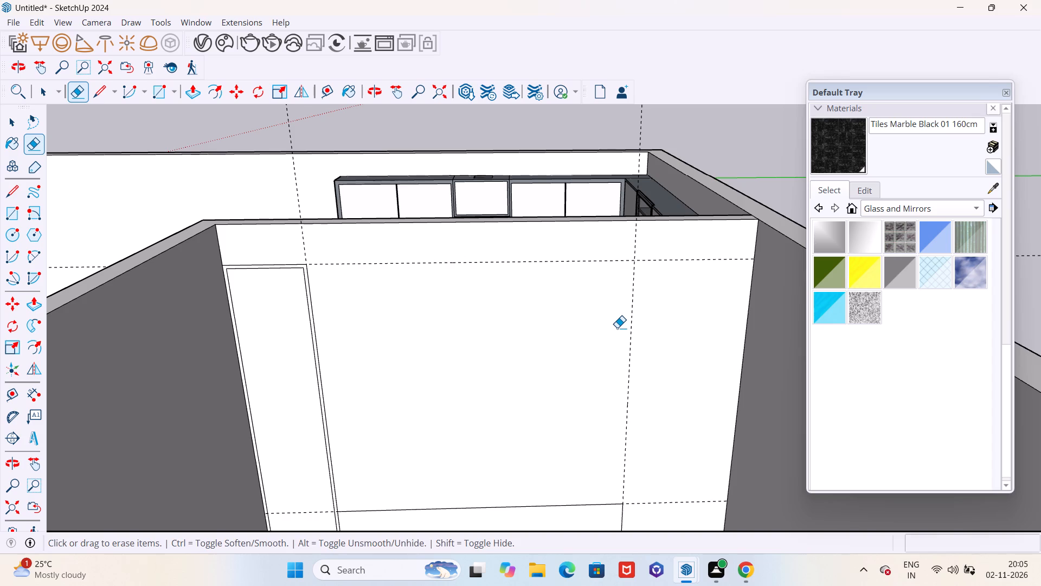
key("l")
scroll(602, 312, "down", 3)
scroll(621, 462, "up", 1)
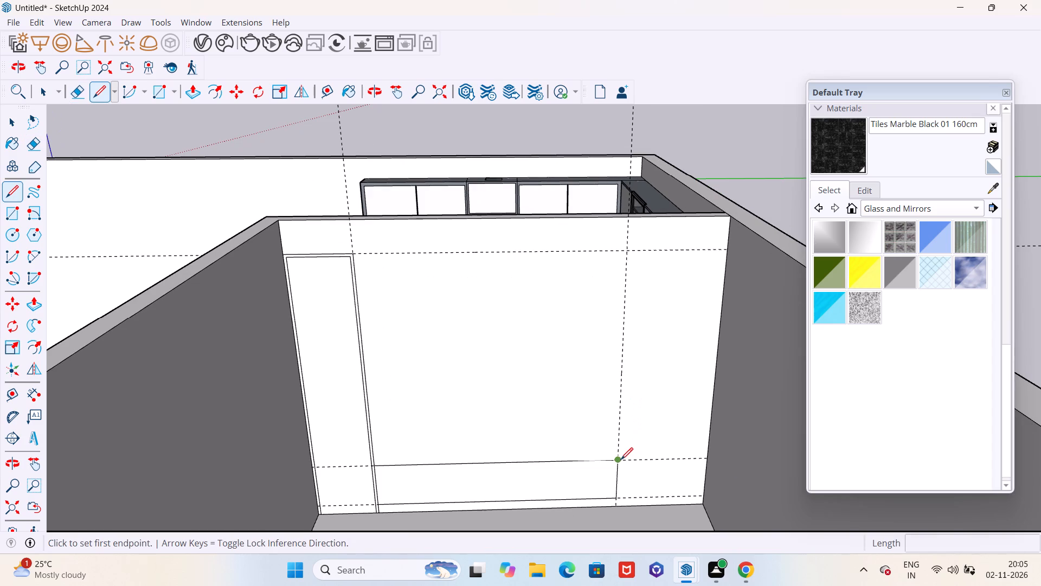
left_click(617, 462)
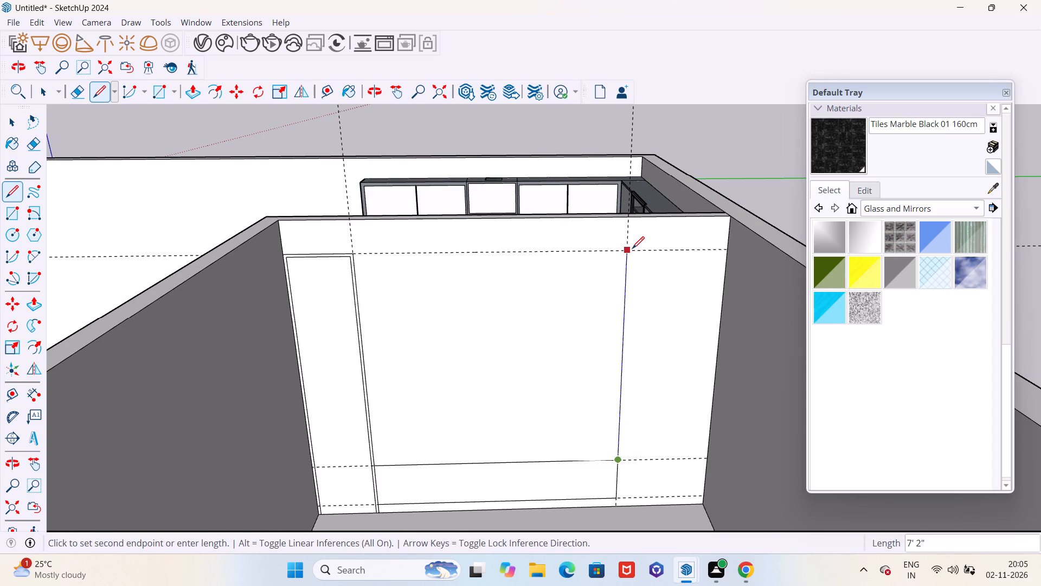
left_click(631, 249)
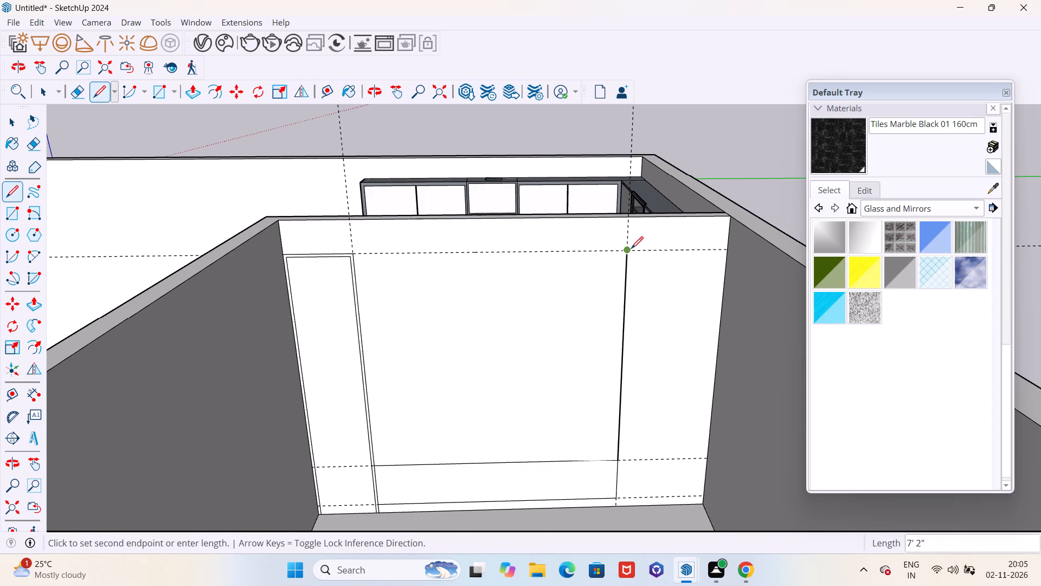
key("Escape")
Copy the new vertical line 1" toward the tall framed panel and multiply it into an array of 60 copies.
scroll(549, 389, "down", 3)
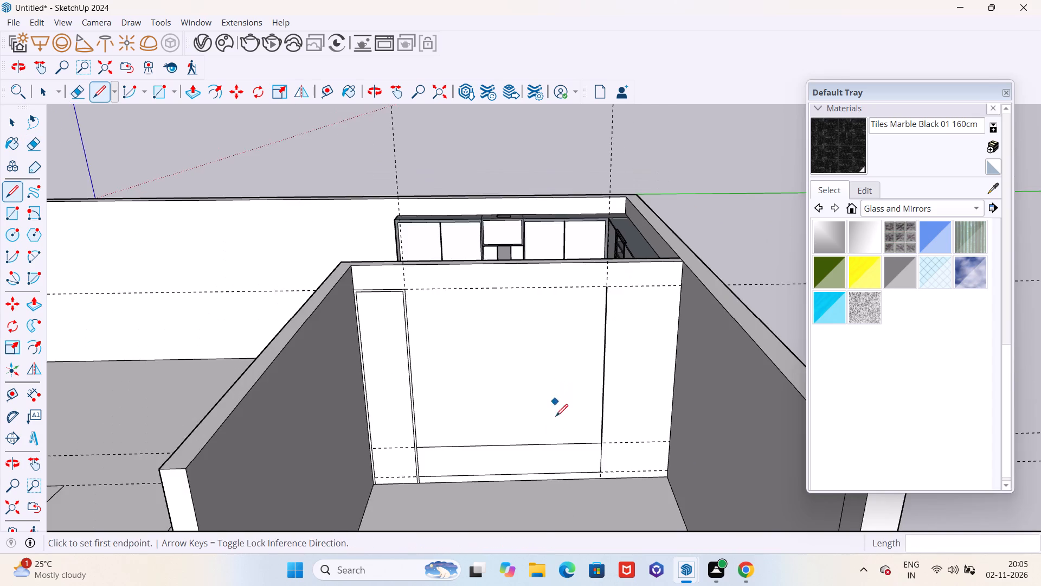
middle_click_drag(552, 430, 554, 406)
scroll(597, 429, "down", 1)
scroll(597, 429, "up", 9)
key("space")
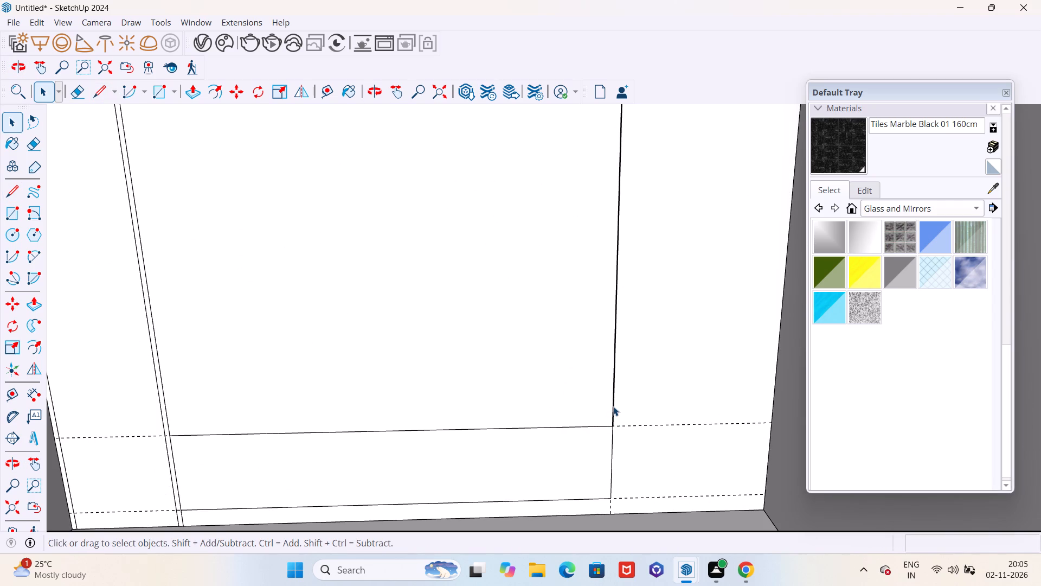
left_click(613, 406)
key("m")
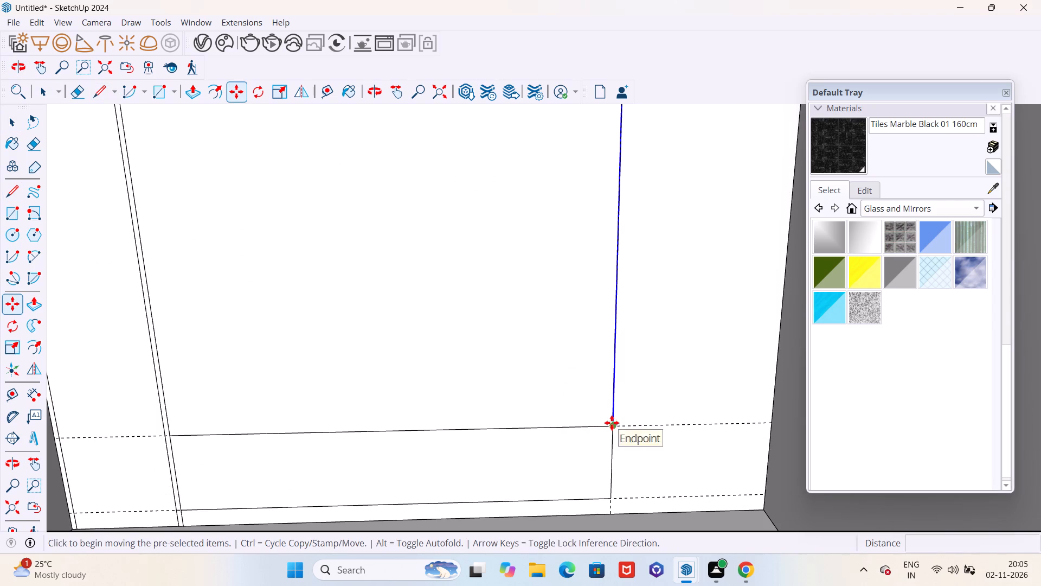
left_click(612, 426)
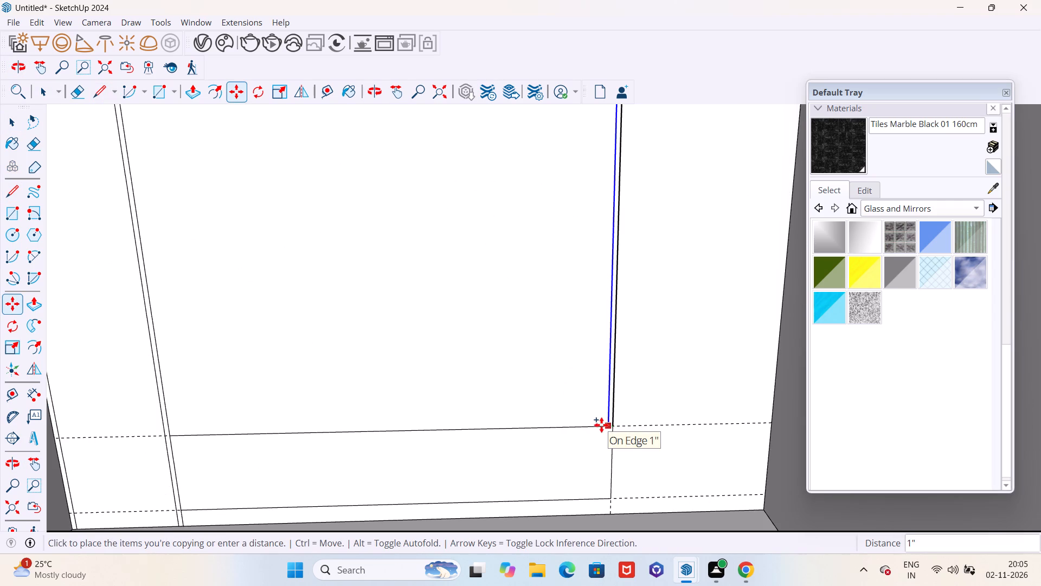
scroll(601, 425, "up", 7)
scroll(601, 425, "down", 1)
scroll(601, 425, "up", 6)
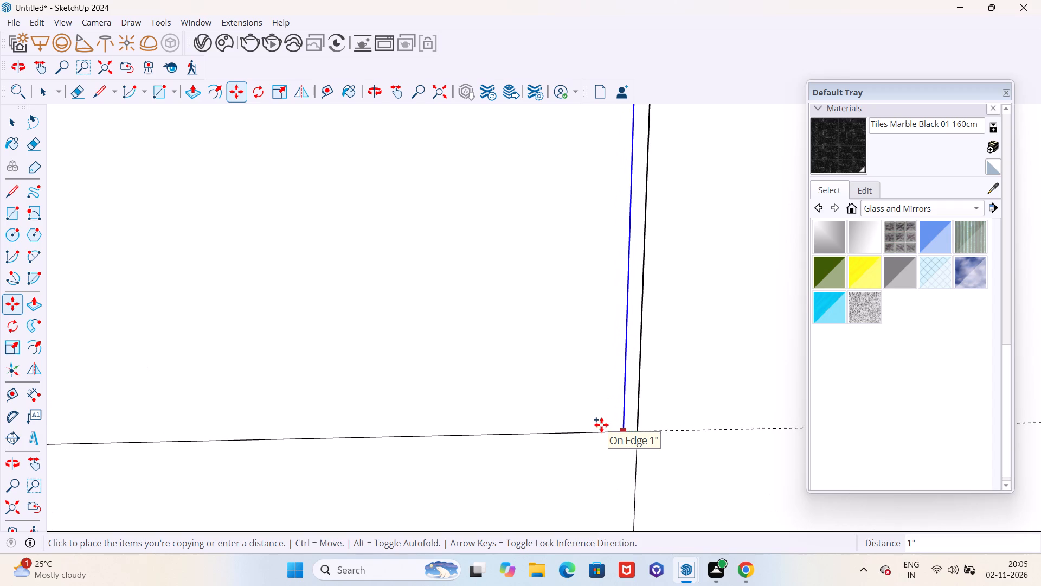
key("1")
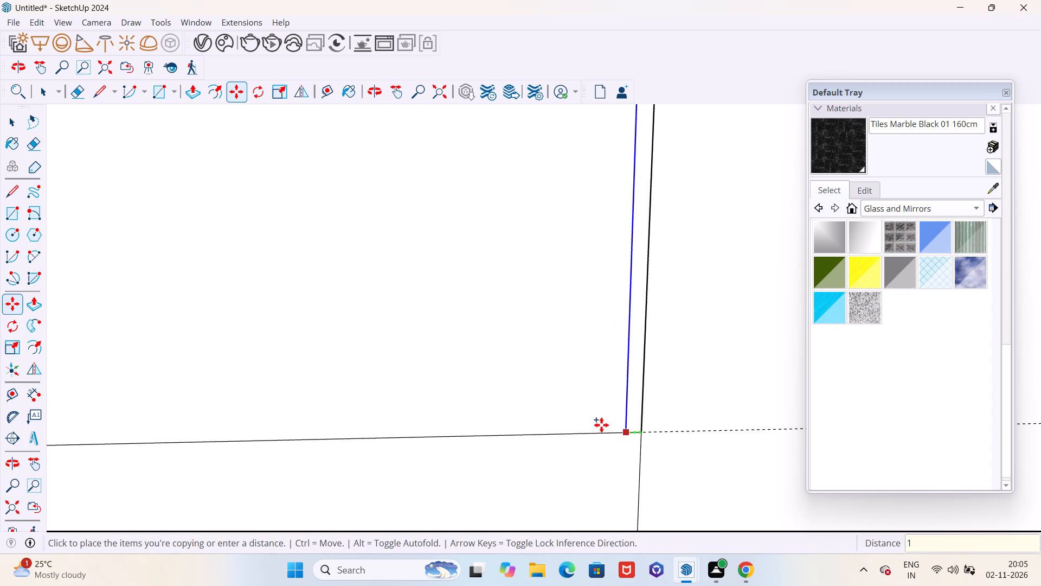
key("shift+quotedbl")
key("Return")
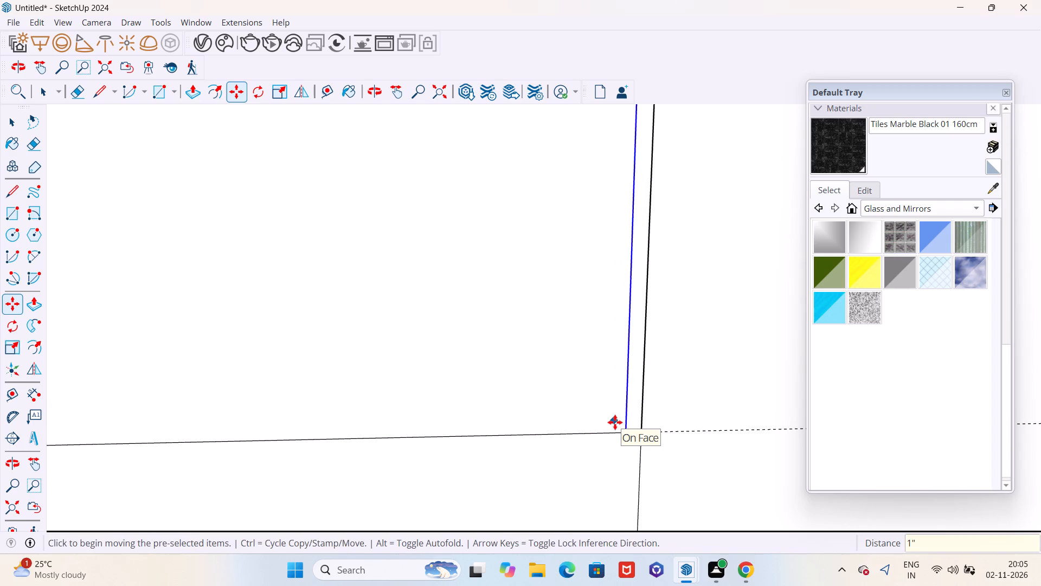
key("shift+asterisk")
type("60")
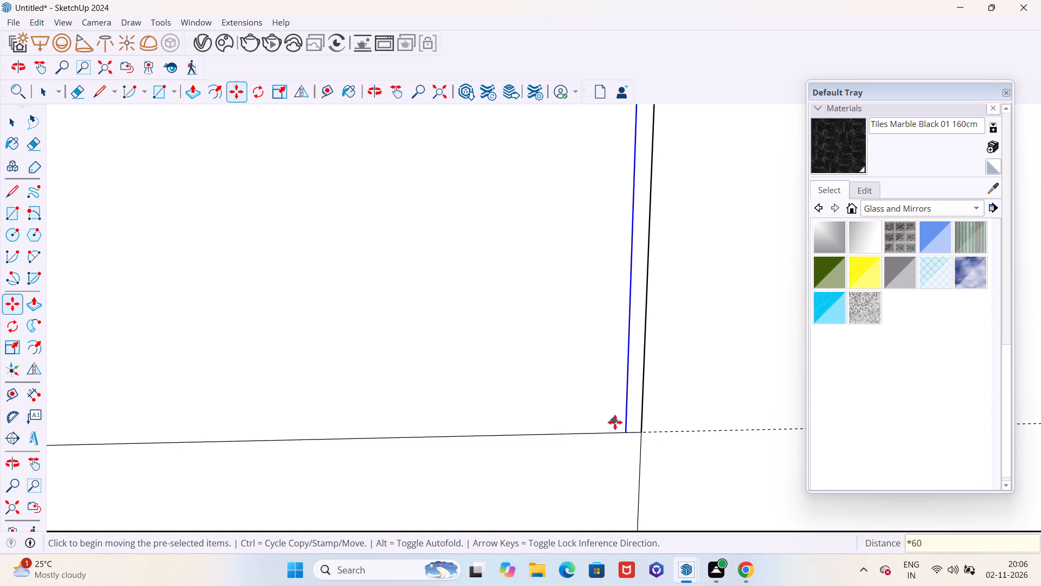
key("Return")
Copy the array's last line 1" further toward the tall framed panel and repeat it as 30 copies.
scroll(614, 426, "down", 11)
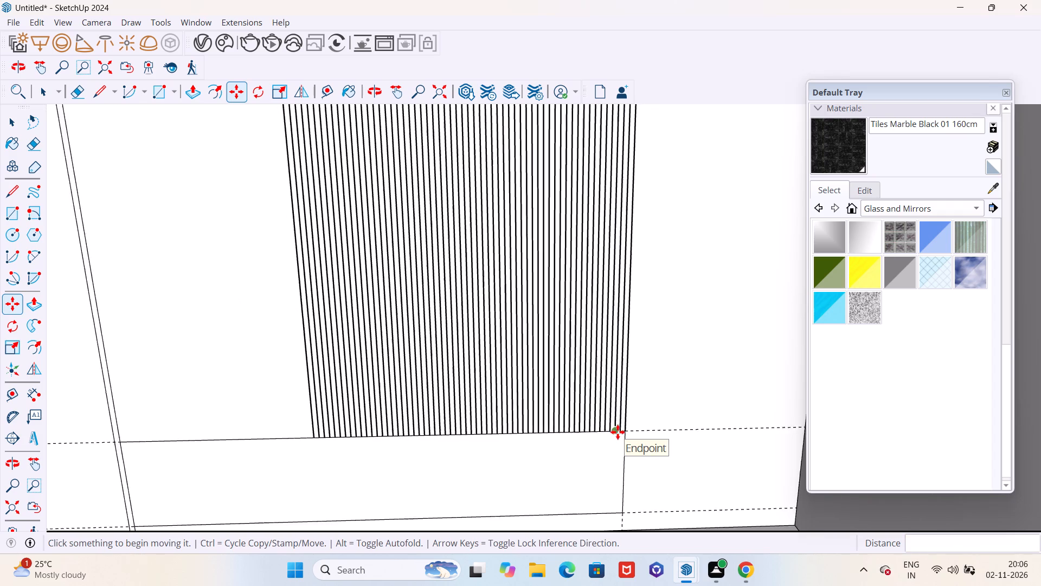
scroll(618, 432, "down", 8)
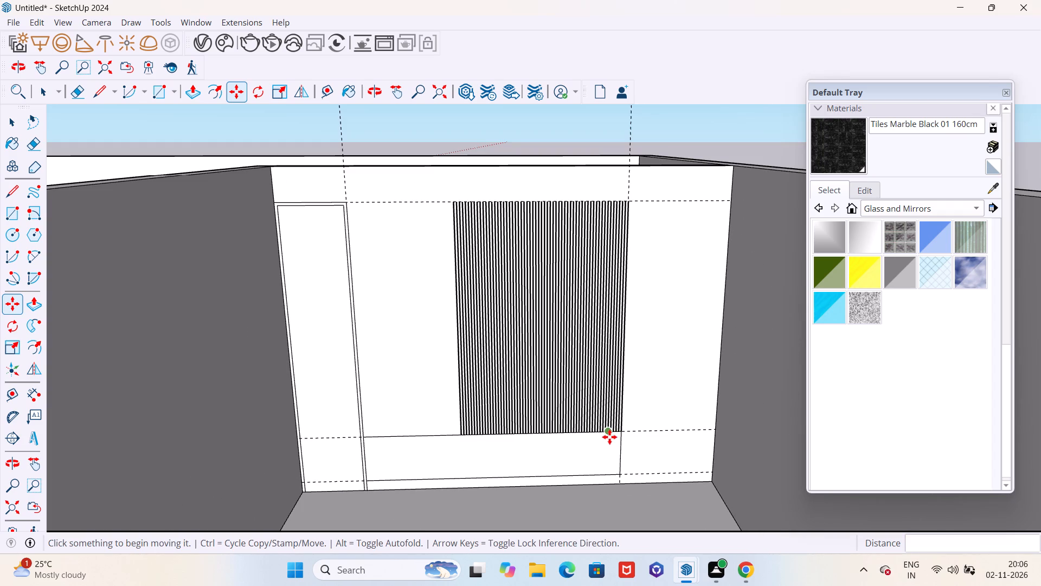
scroll(425, 445, "up", 9)
scroll(482, 425, "up", 3)
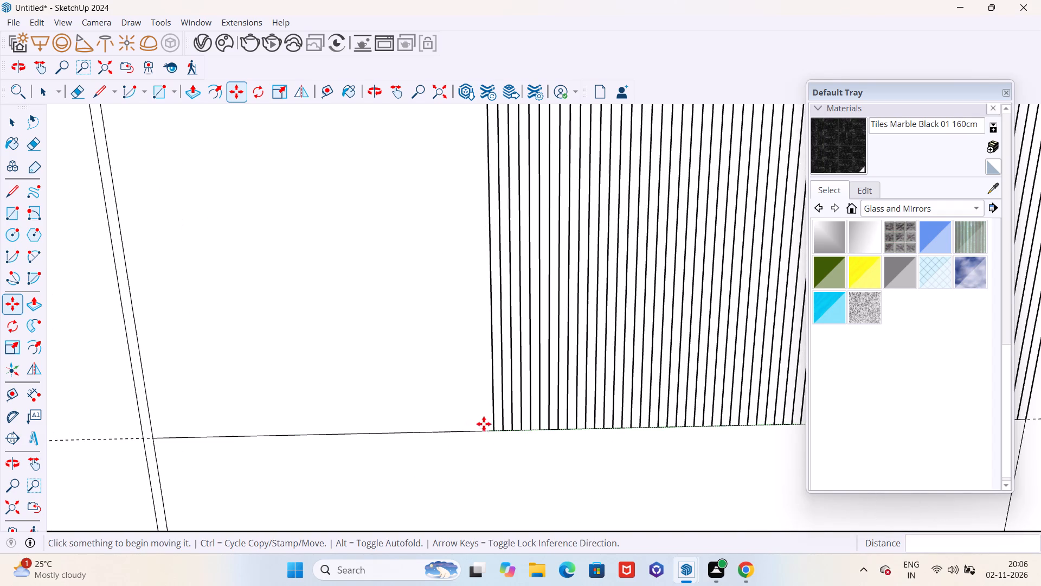
key("space")
left_click(493, 419)
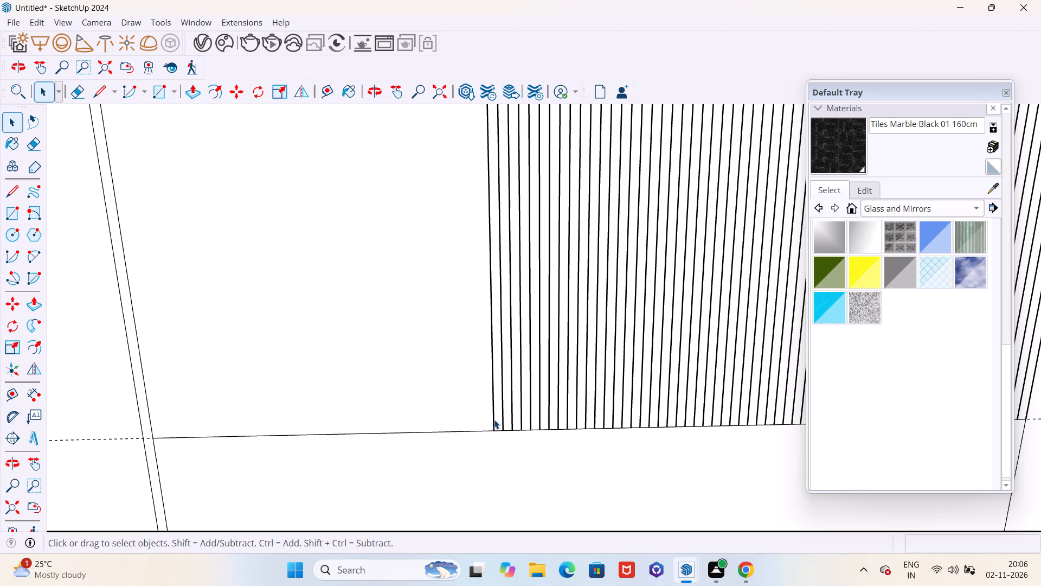
scroll(593, 442, "down", 6)
key("m")
scroll(532, 441, "up", 4)
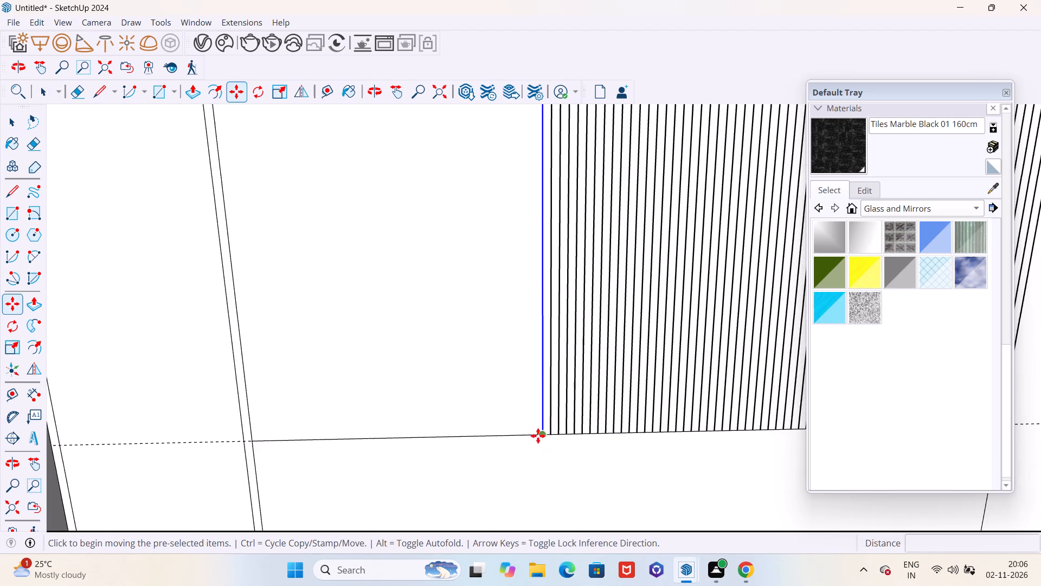
scroll(538, 436, "up", 4)
left_click(544, 436)
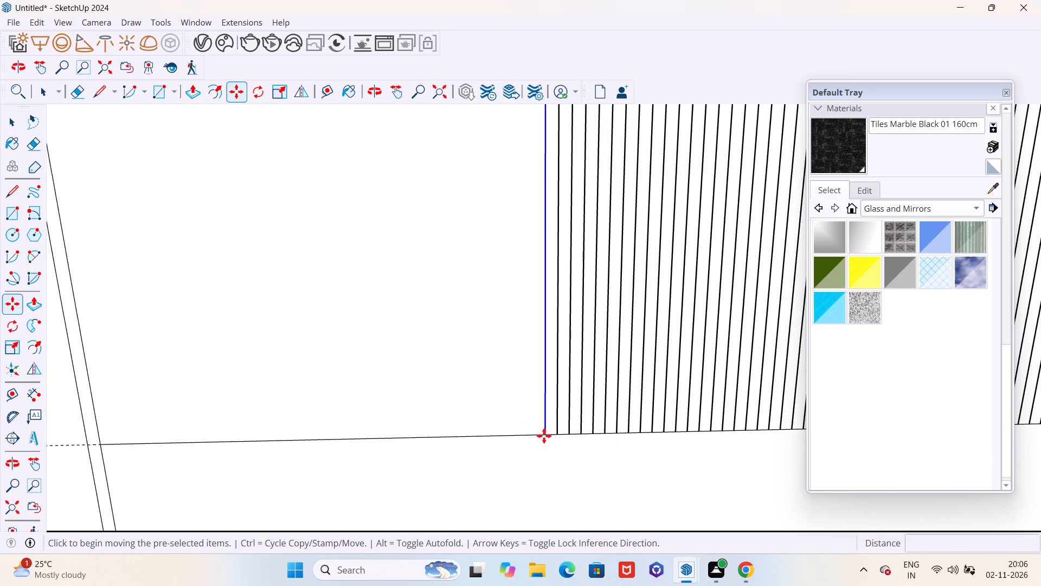
type("1\"")
key("Return")
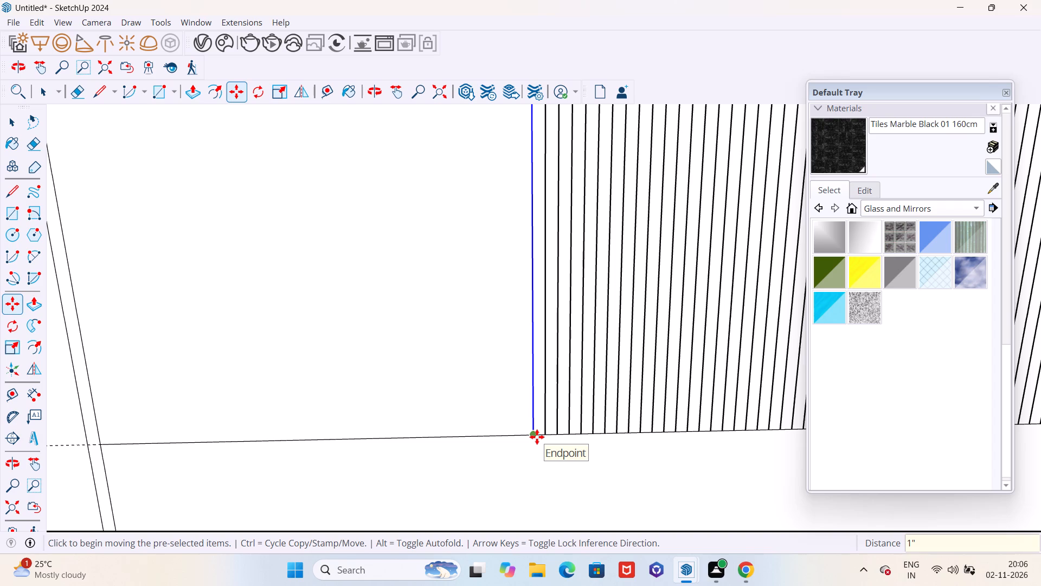
type("*30")
key("Return")
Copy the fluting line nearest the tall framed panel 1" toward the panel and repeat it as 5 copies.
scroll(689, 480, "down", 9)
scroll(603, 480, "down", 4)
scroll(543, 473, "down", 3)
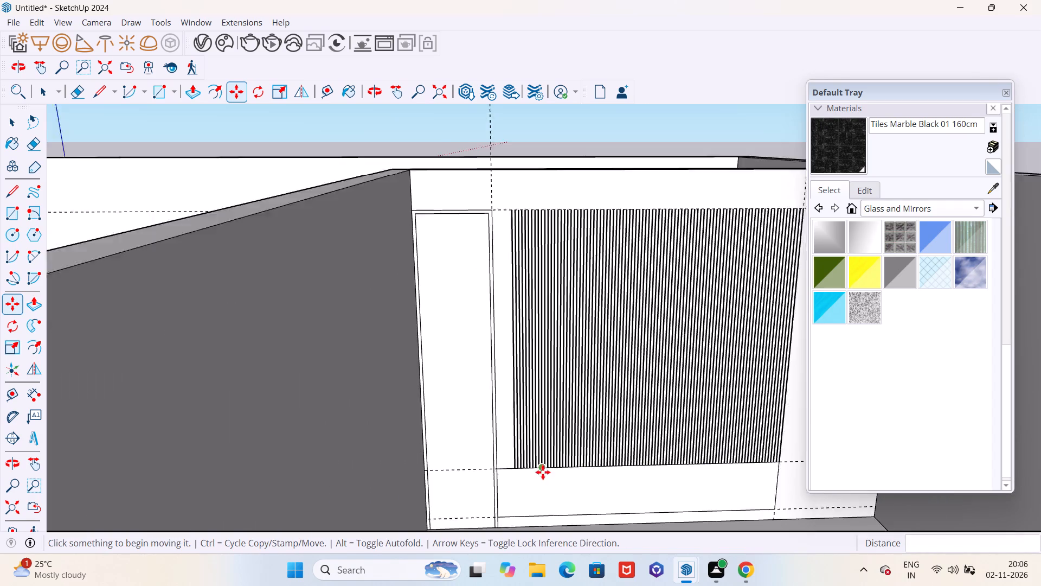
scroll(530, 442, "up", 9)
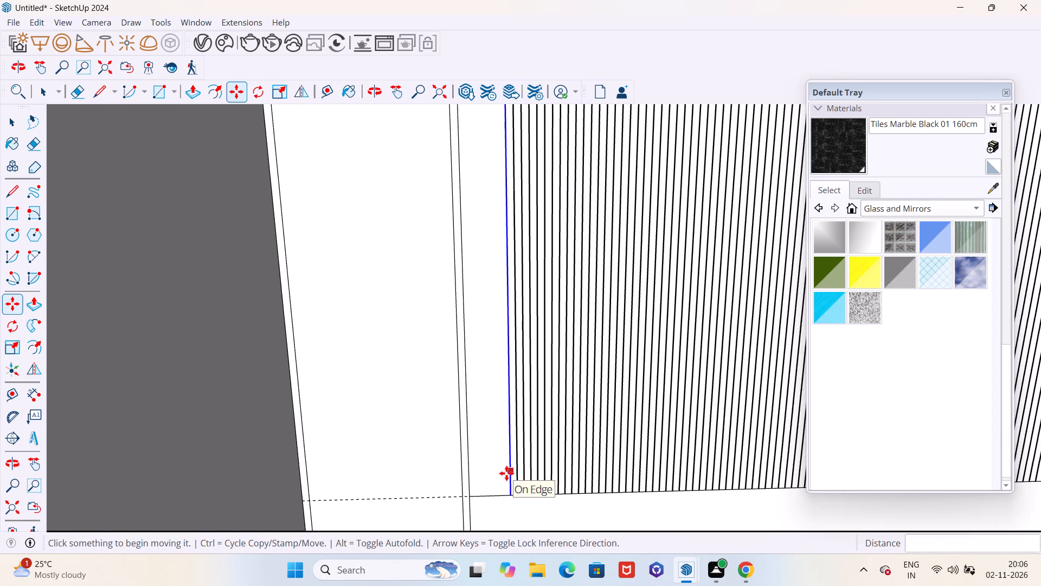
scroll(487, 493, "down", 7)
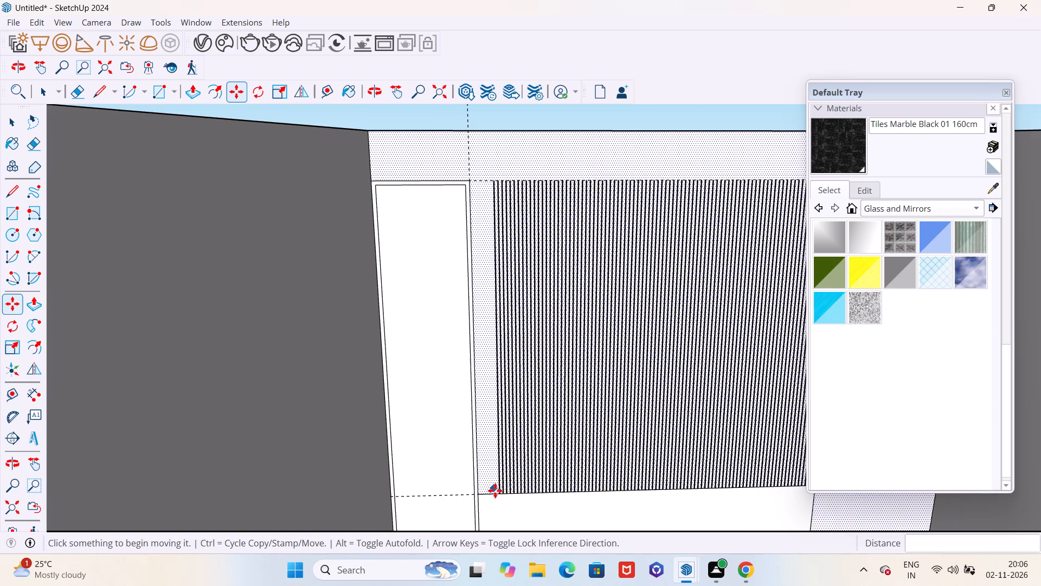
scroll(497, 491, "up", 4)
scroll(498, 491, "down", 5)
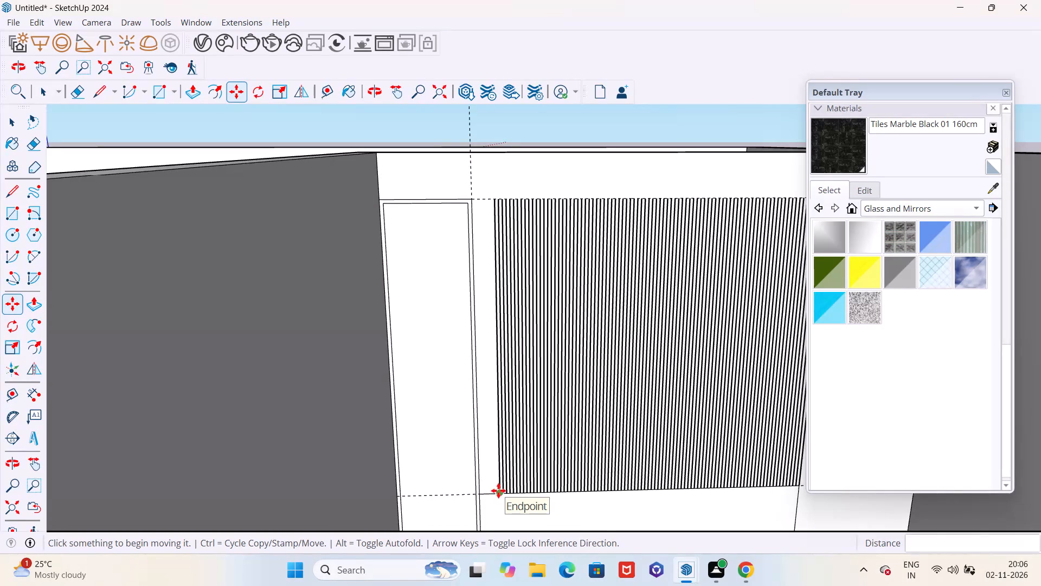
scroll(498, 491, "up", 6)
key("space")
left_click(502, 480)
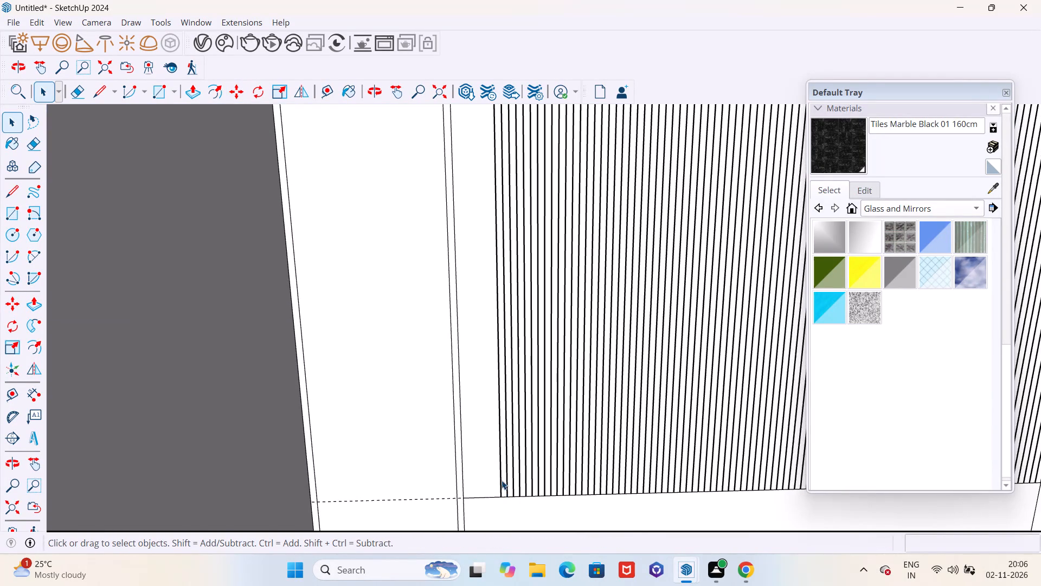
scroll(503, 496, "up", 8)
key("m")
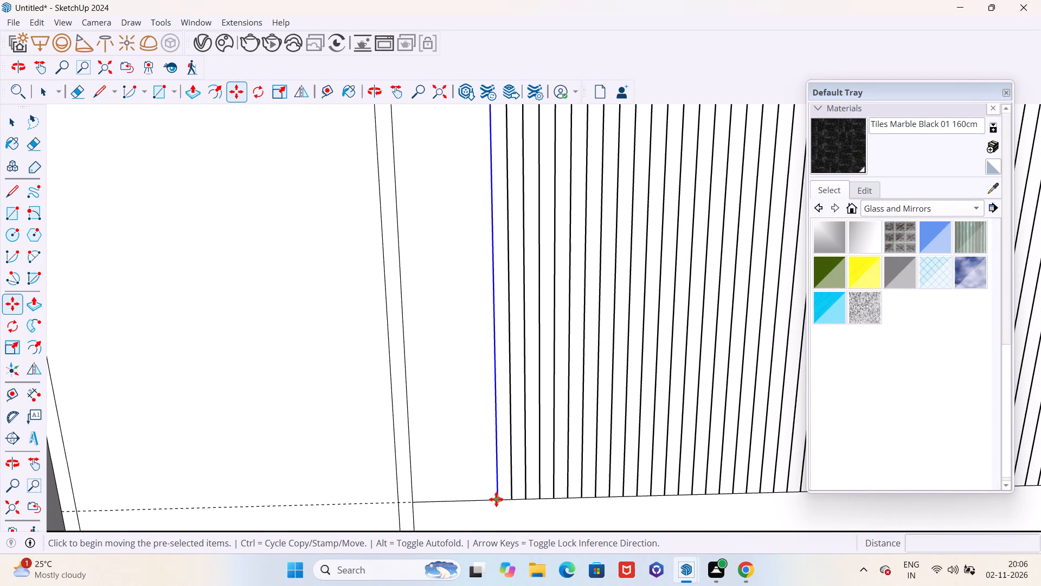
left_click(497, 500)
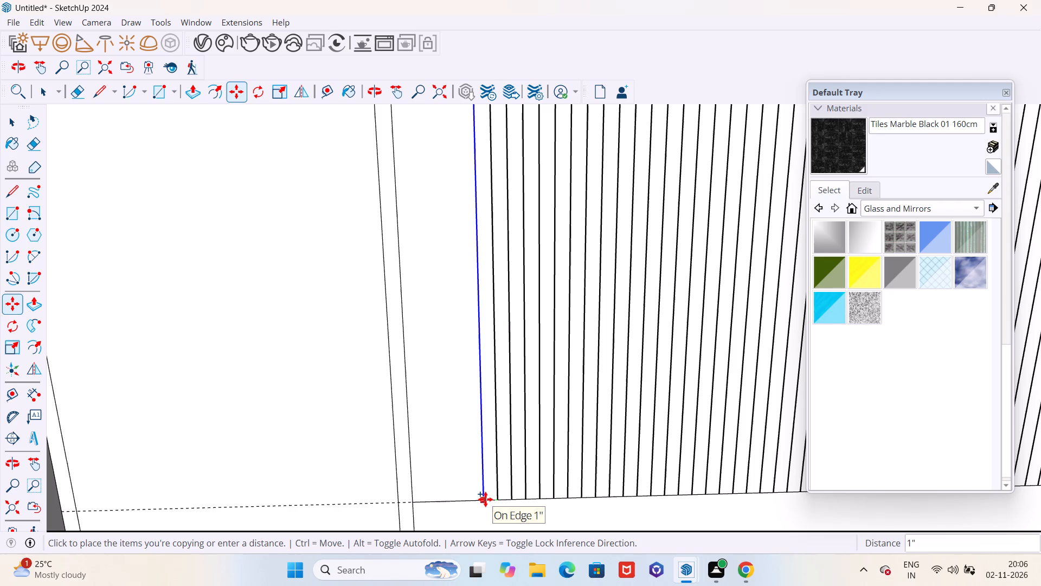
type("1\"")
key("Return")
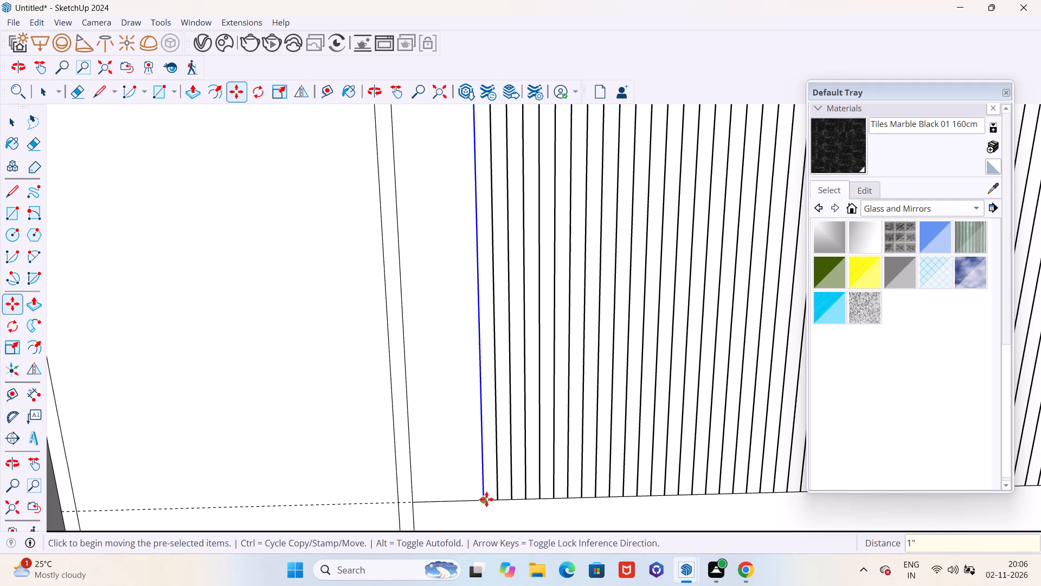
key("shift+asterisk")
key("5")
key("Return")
Draw a 3' line along the top guide from the fluting's upper corner farthest from the tall panel, toward the panel.
scroll(480, 506, "down", 15)
scroll(451, 258, "up", 6)
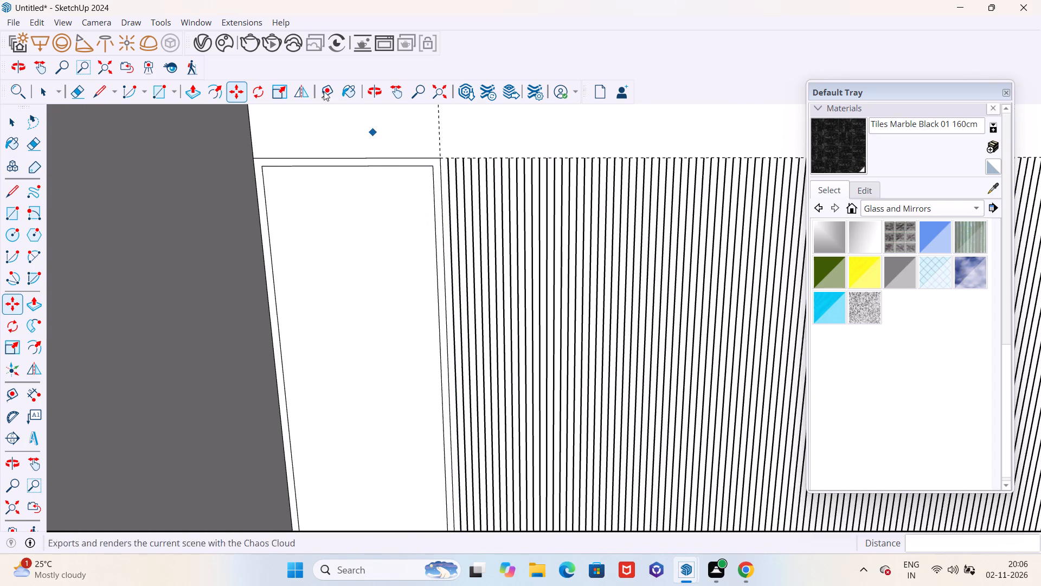
scroll(475, 150, "up", 14)
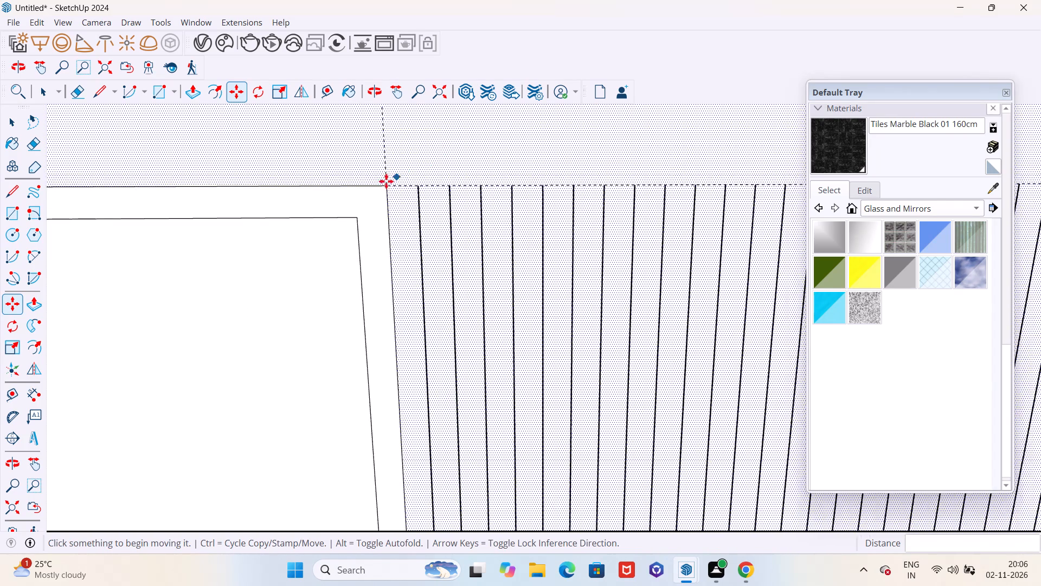
scroll(334, 206, "down", 15)
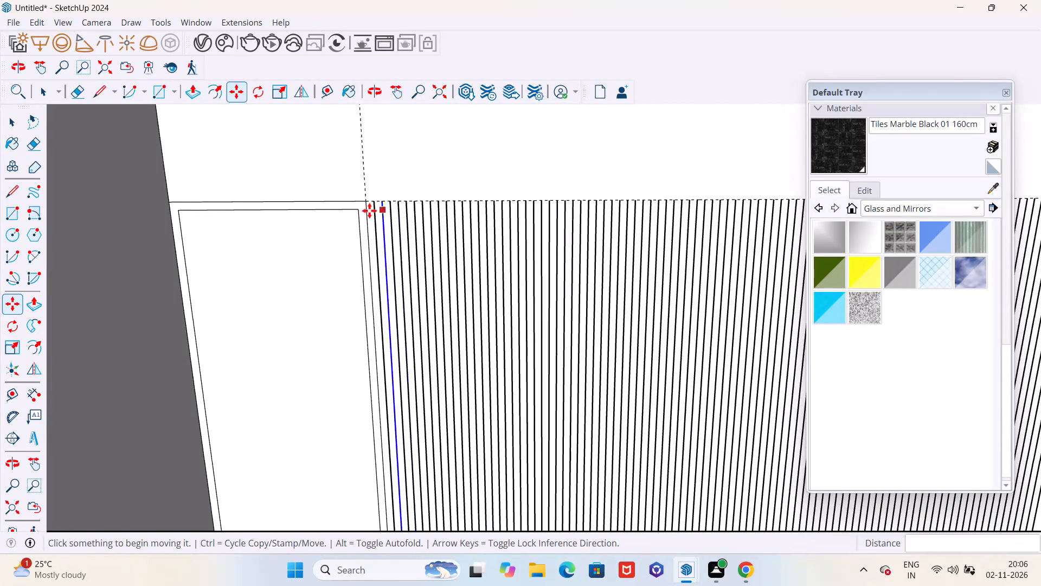
scroll(345, 211, "down", 5)
key("l")
scroll(327, 215, "down", 5)
scroll(685, 211, "up", 5)
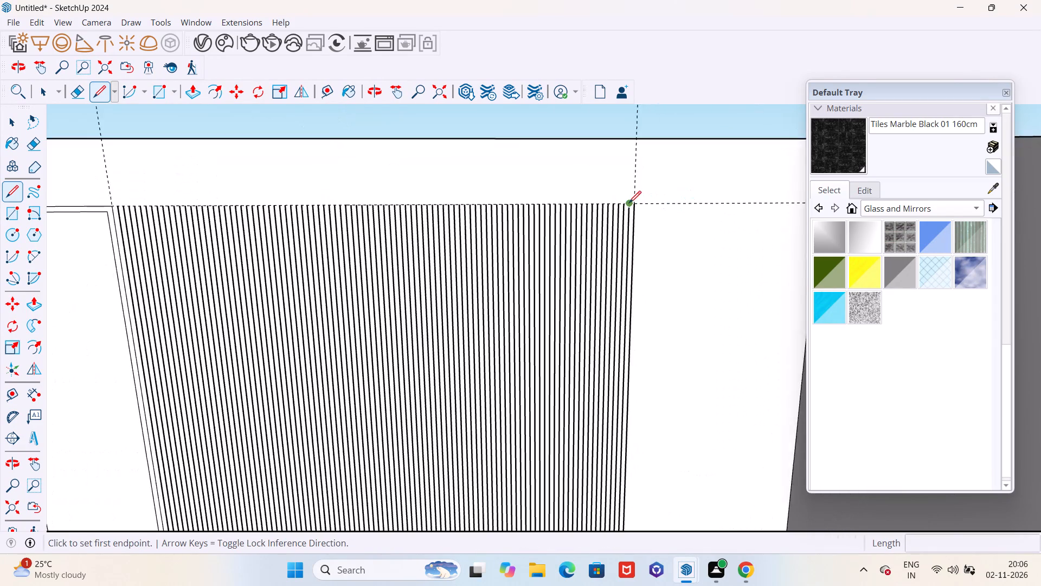
scroll(632, 203, "up", 12)
left_click(640, 205)
scroll(640, 205, "down", 3)
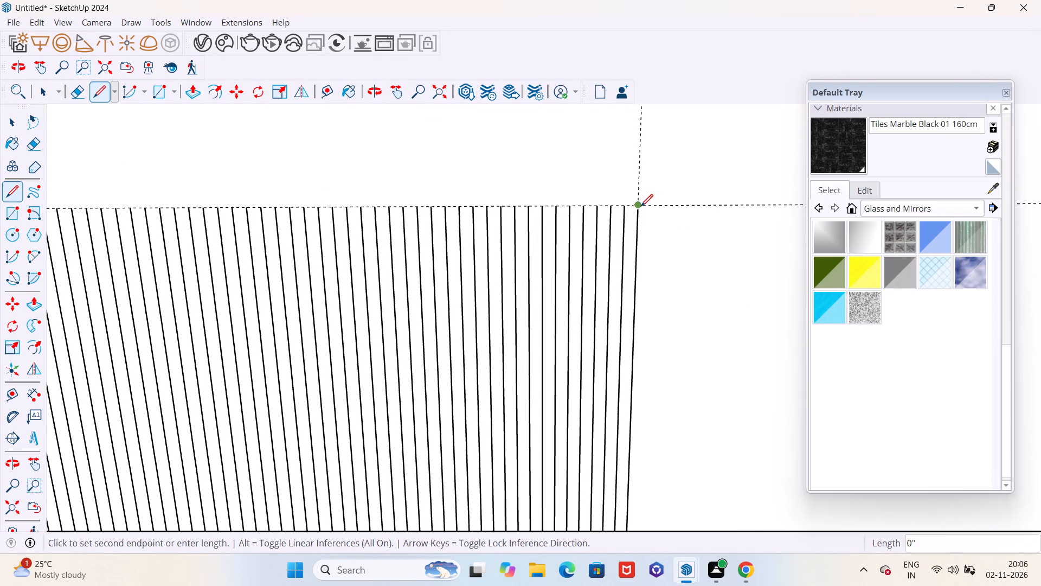
scroll(641, 206, "down", 10)
scroll(641, 206, "up", 1)
scroll(641, 206, "down", 8)
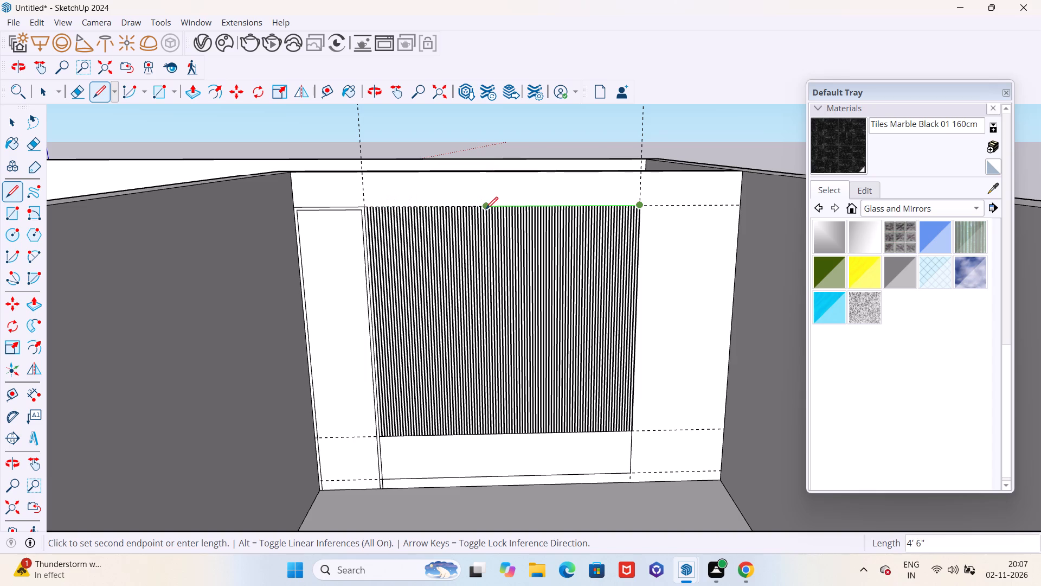
scroll(489, 209, "up", 16)
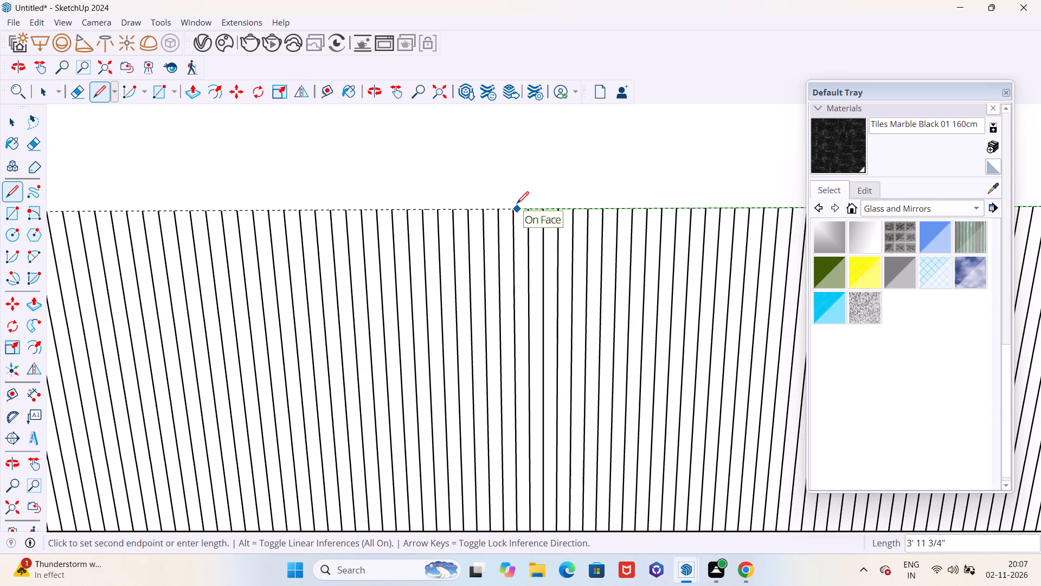
scroll(546, 209, "down", 18)
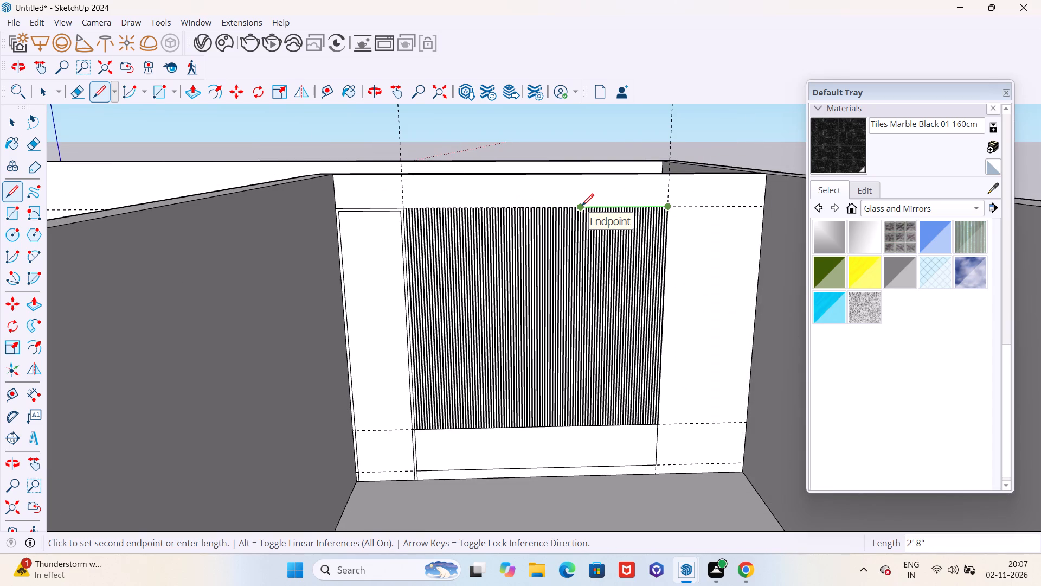
key("3")
key("apostrophe")
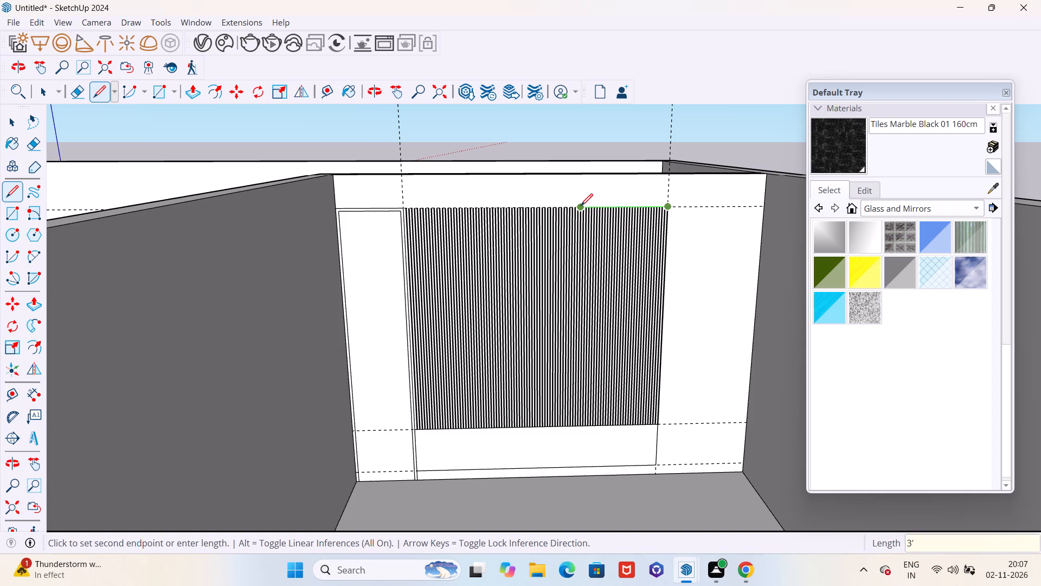
key("Return")
Erase all vertical fluting lines between the tall framed panel and the 3' wide section under the new top line.
scroll(589, 193, "up", 6)
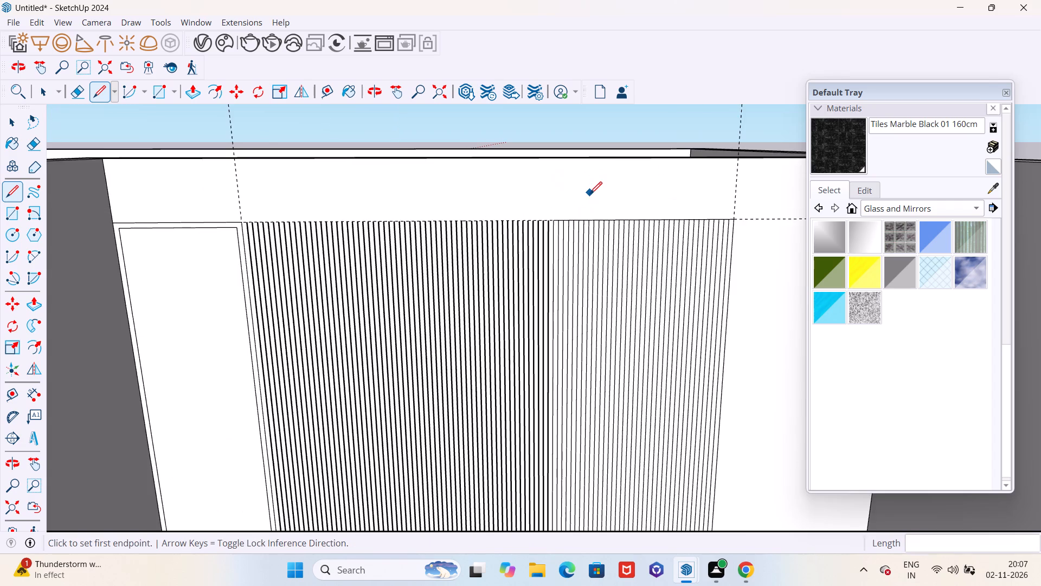
scroll(590, 194, "up", 5)
scroll(600, 190, "down", 3)
scroll(539, 227, "up", 6)
scroll(560, 175, "down", 13)
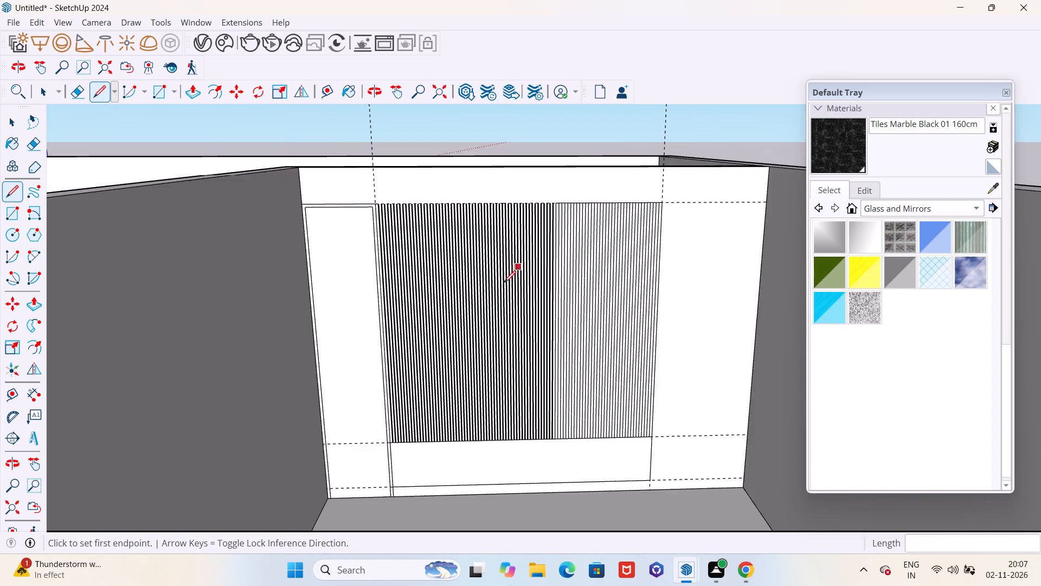
scroll(504, 283, "down", 8)
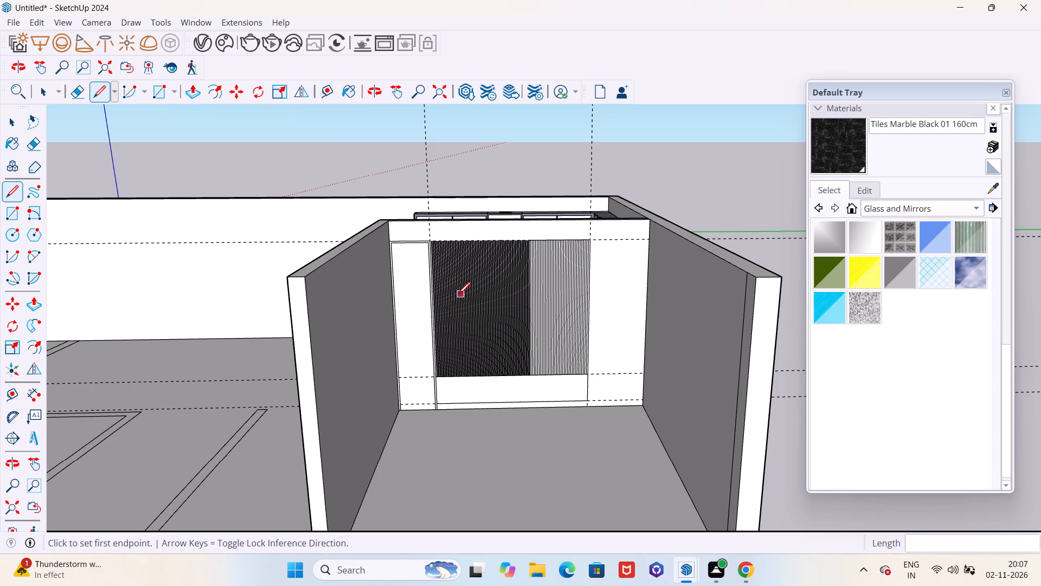
scroll(463, 285, "up", 9)
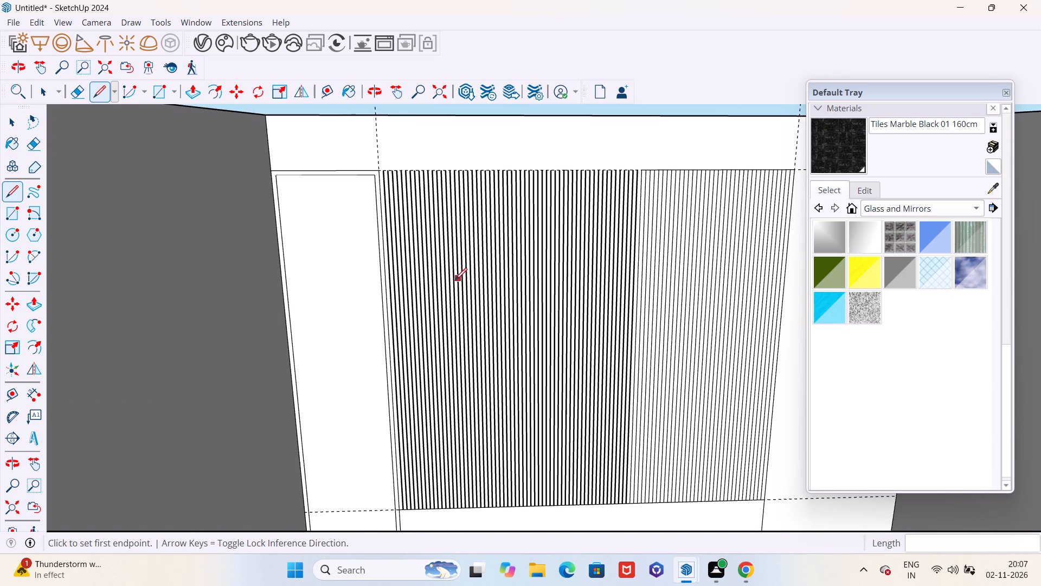
key("e")
scroll(396, 256, "up", 5)
scroll(381, 204, "down", 3)
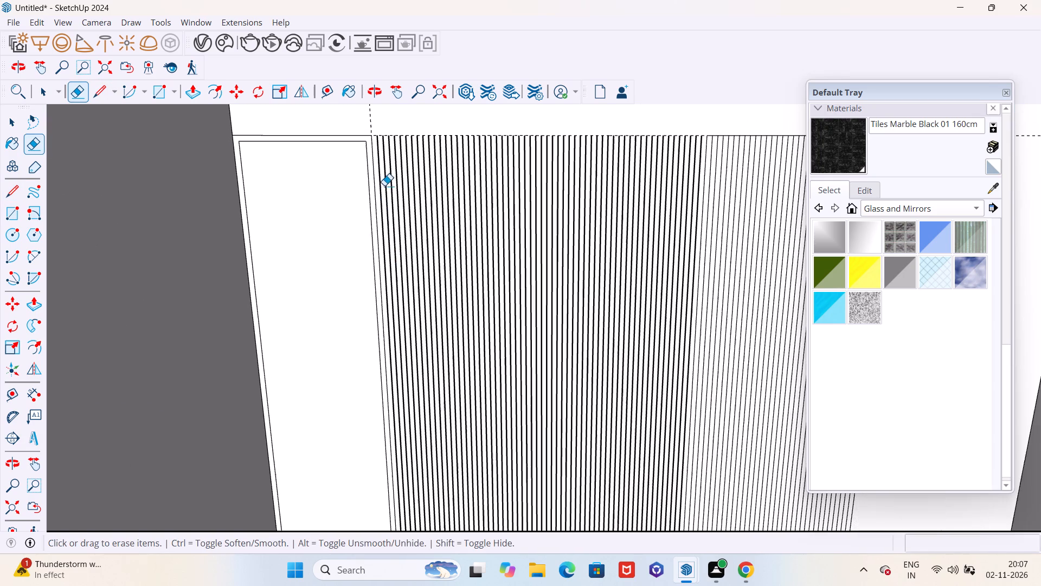
scroll(374, 161, "up", 3)
left_click_drag(378, 154, 678, 169)
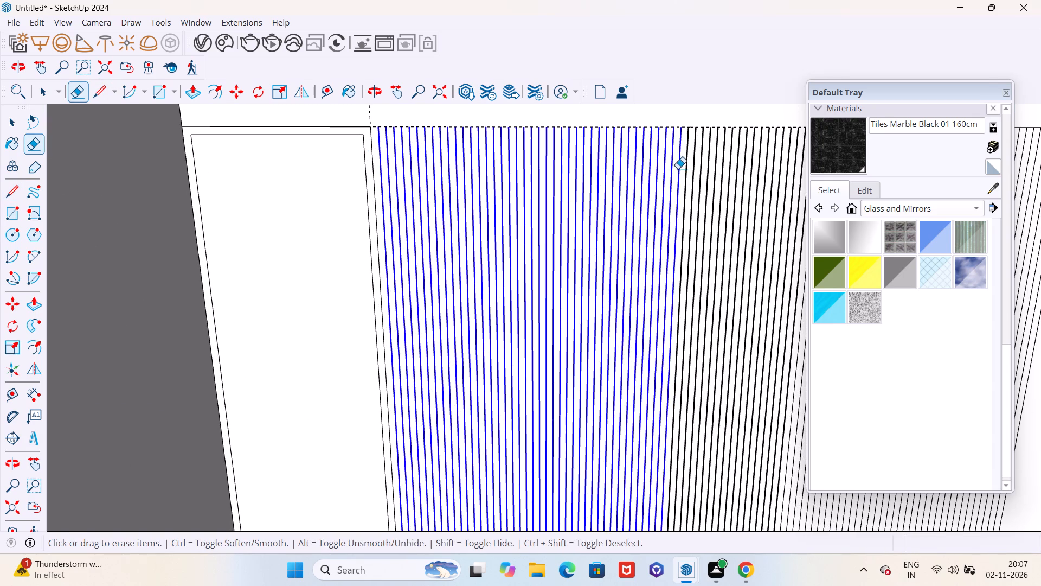
left_click_drag(678, 169, 678, 169)
scroll(547, 247, "down", 6)
scroll(689, 206, "up", 10)
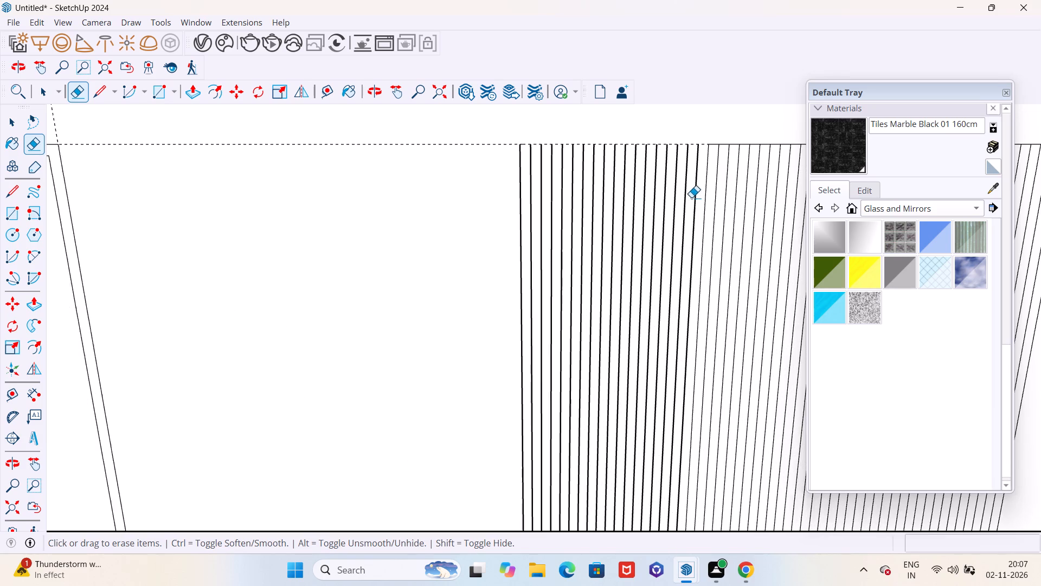
left_click_drag(687, 189, 499, 209)
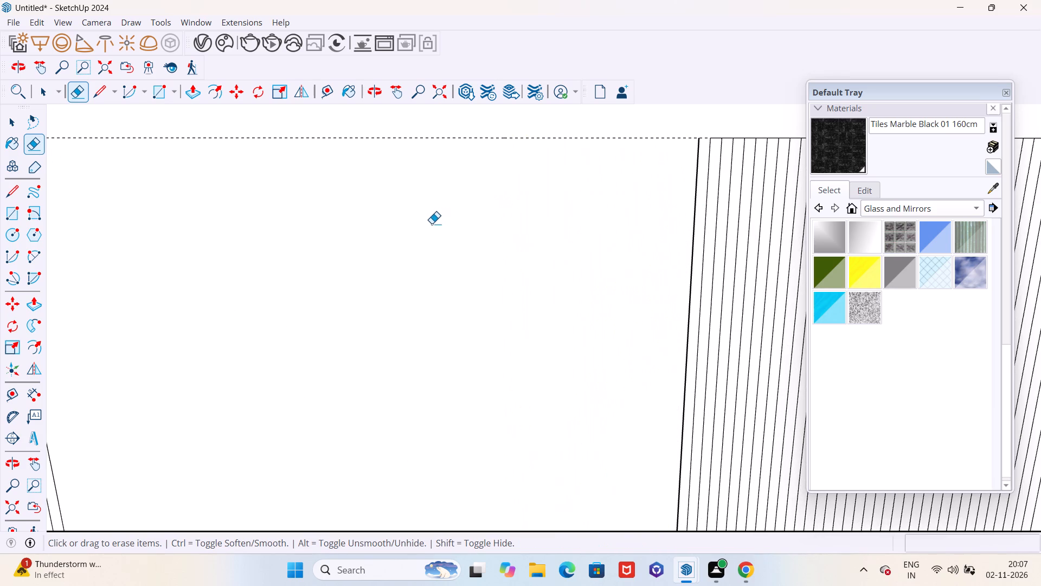
scroll(408, 225, "down", 3)
scroll(687, 190, "up", 9)
left_click_drag(607, 173, 576, 181)
scroll(499, 202, "down", 7)
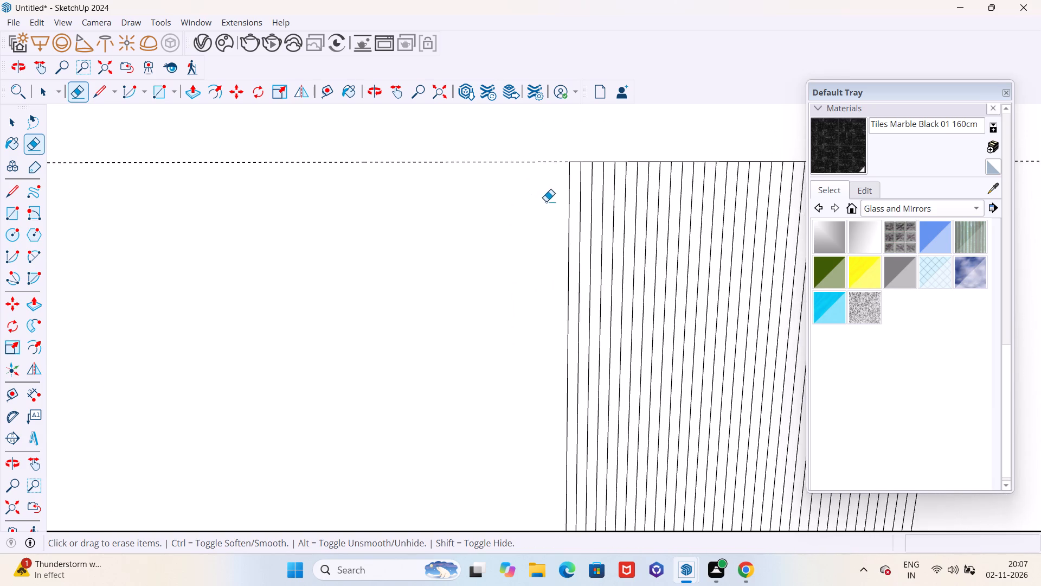
Erase the two vertical and three horizontal guide lines running across the partitioned room's back wall.
scroll(546, 201, "down", 14)
scroll(468, 222, "down", 3)
middle_click_drag(454, 221, 478, 235)
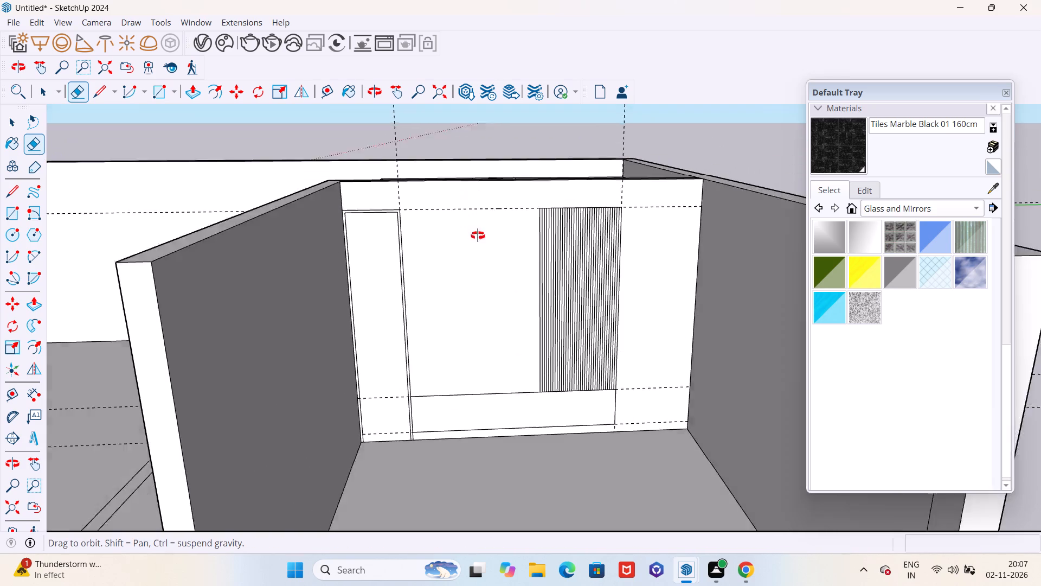
middle_click_drag(478, 235, 471, 242)
scroll(547, 212, "up", 9)
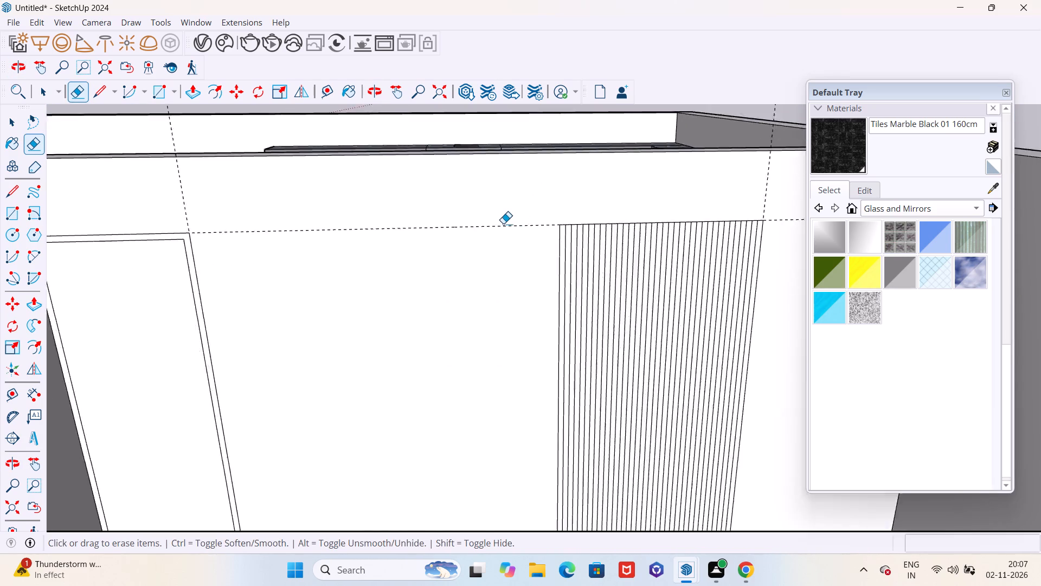
scroll(503, 224, "up", 2)
scroll(502, 225, "down", 11)
key("e")
scroll(499, 234, "down", 5)
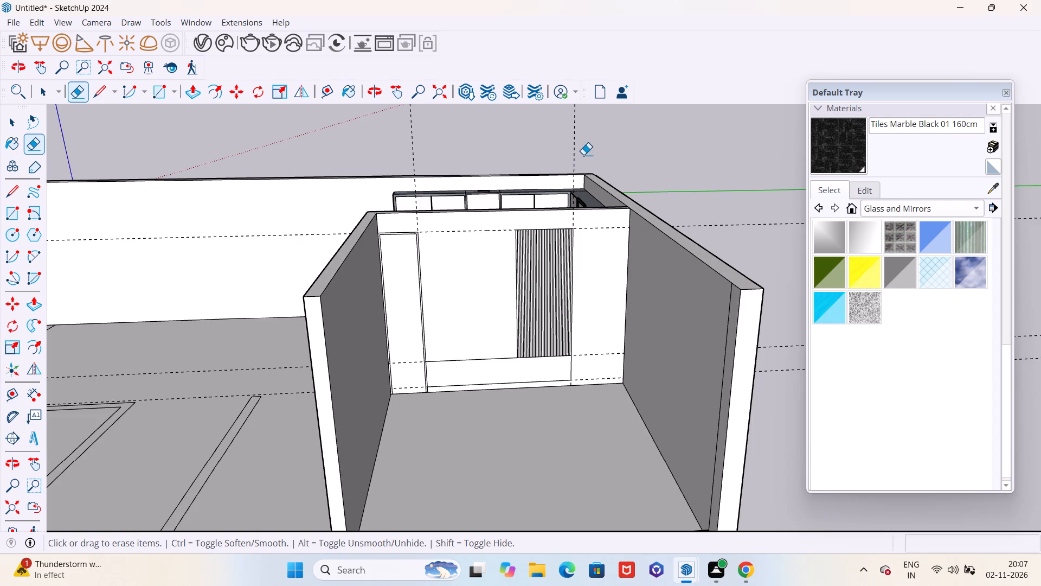
left_click_drag(586, 151, 378, 141)
scroll(390, 145, "down", 4)
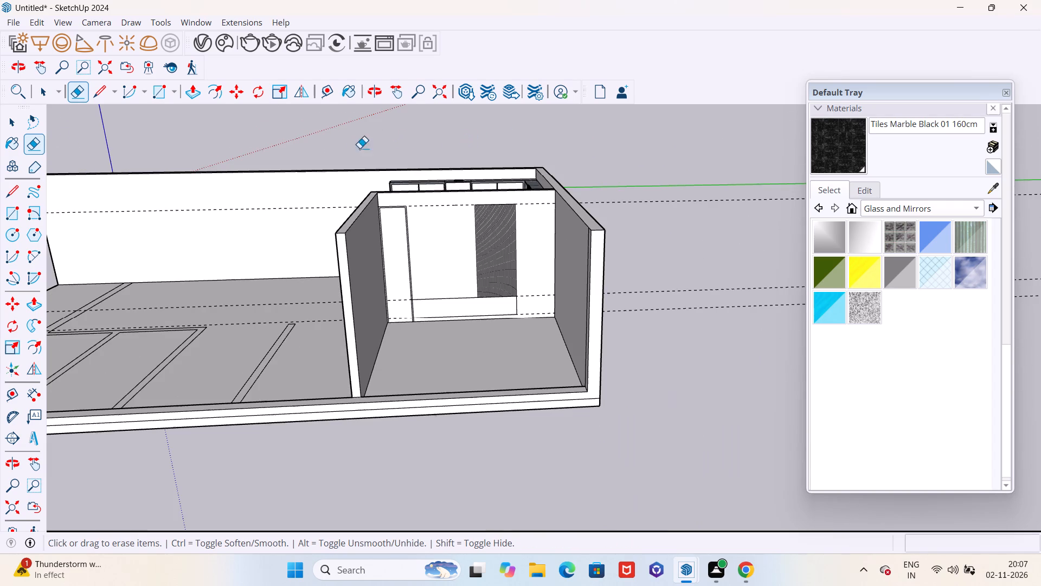
left_click_drag(653, 184, 662, 324)
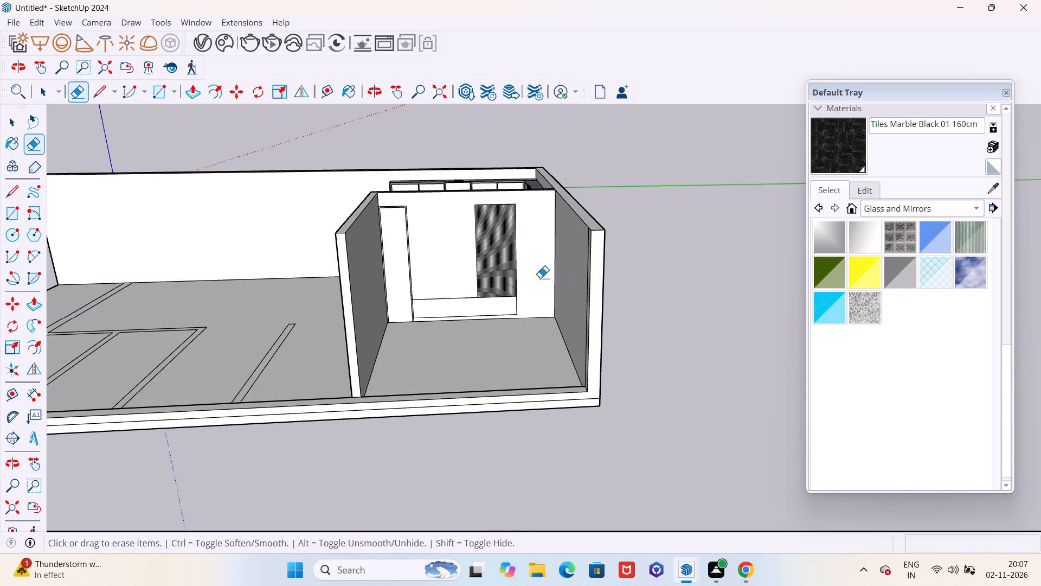
Examine the partitioned room's back wall and the furnished kitchen behind it from a raised view.
scroll(445, 228, "up", 7)
middle_click_drag(467, 212, 478, 213)
scroll(474, 241, "down", 9)
middle_click_drag(475, 260, 480, 272)
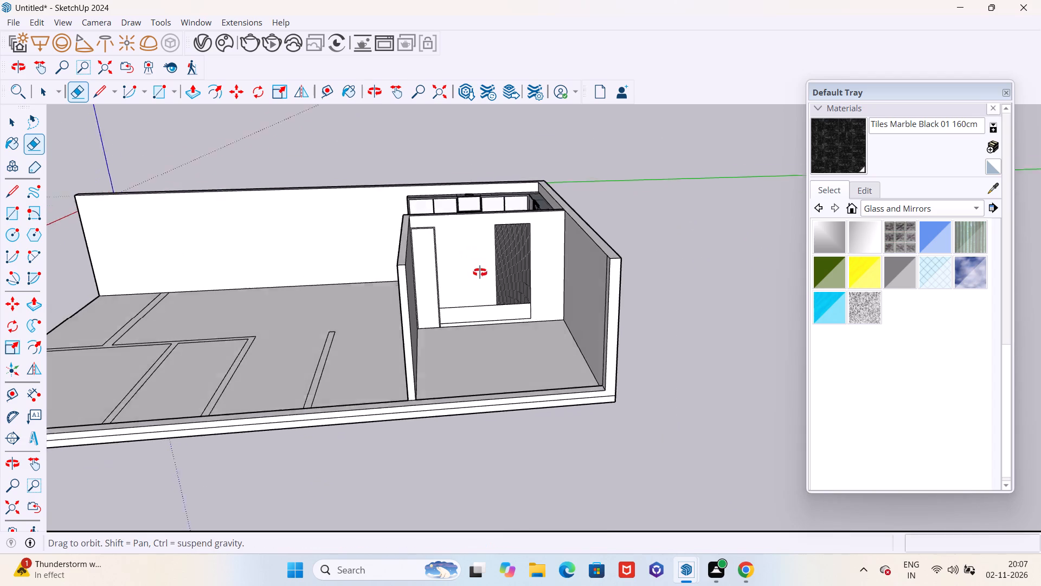
middle_click_drag(480, 272, 492, 295)
scroll(499, 233, "up", 13)
middle_click_drag(489, 237, 566, 322)
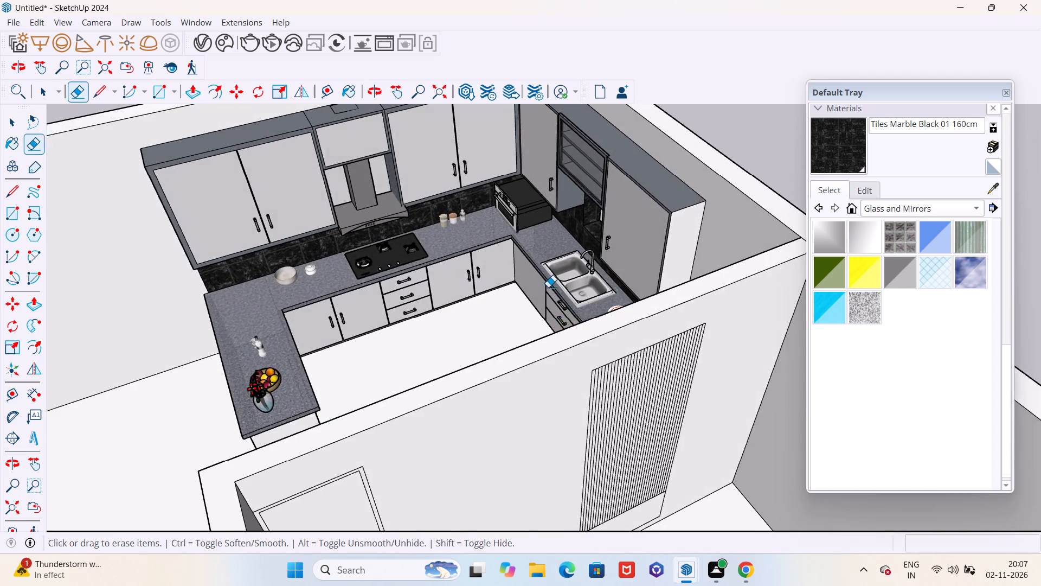
Push/Pull the low rectangle at the base of the partitioned room's back wall out 18".
scroll(548, 287, "down", 5)
scroll(591, 379, "up", 6)
scroll(548, 330, "up", 6)
scroll(544, 302, "down", 4)
middle_click_drag(544, 304, 554, 324)
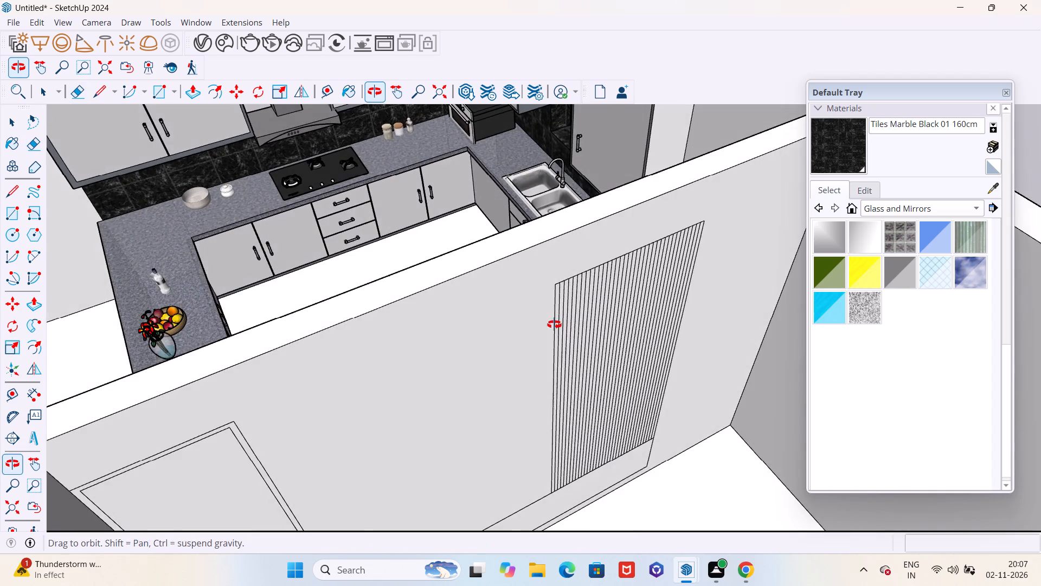
middle_click_drag(554, 324, 554, 324)
scroll(552, 293, "up", 11)
scroll(560, 303, "down", 14)
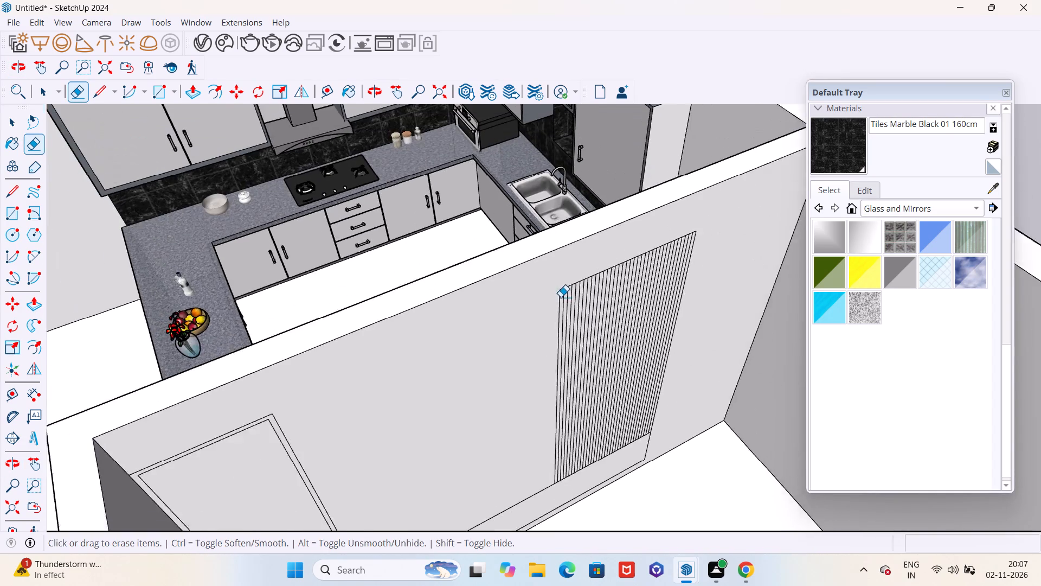
scroll(561, 297, "down", 2)
middle_click_drag(571, 346, 509, 262)
scroll(509, 262, "down", 6)
middle_click_drag(501, 327, 481, 301)
scroll(495, 379, "up", 4)
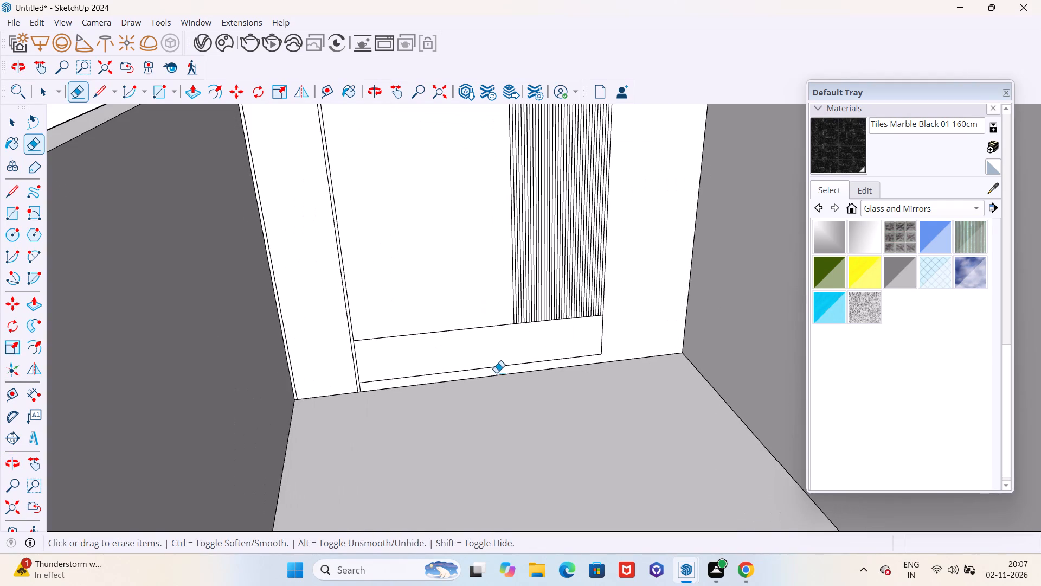
key("p")
scroll(497, 366, "up", 4)
left_click(502, 343)
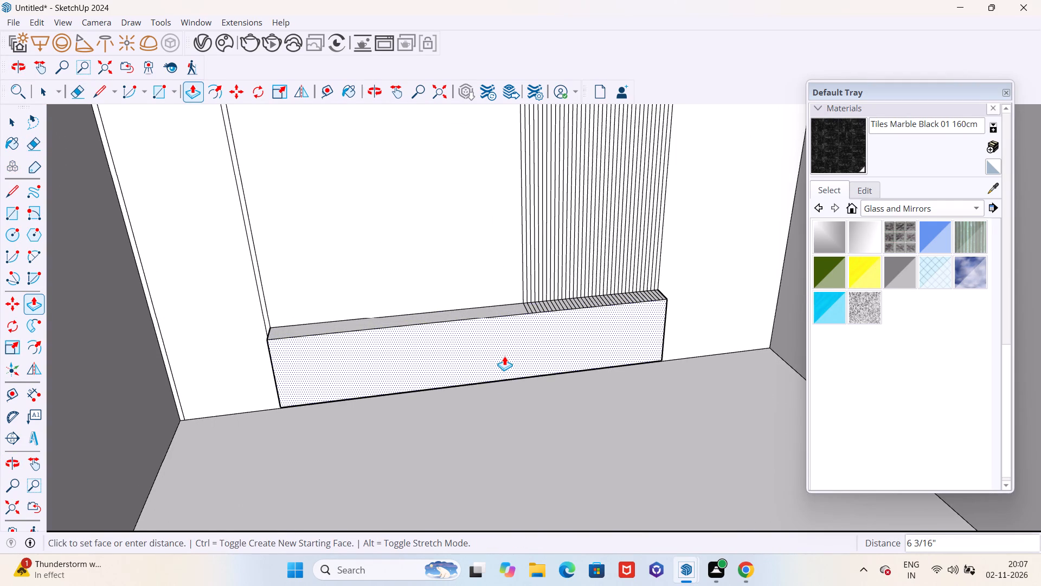
type("18\"")
key("Return")
Erase all the fluting lines that run across the top face of the low extruded box.
scroll(506, 374, "down", 8)
scroll(504, 367, "up", 1)
scroll(504, 367, "down", 3)
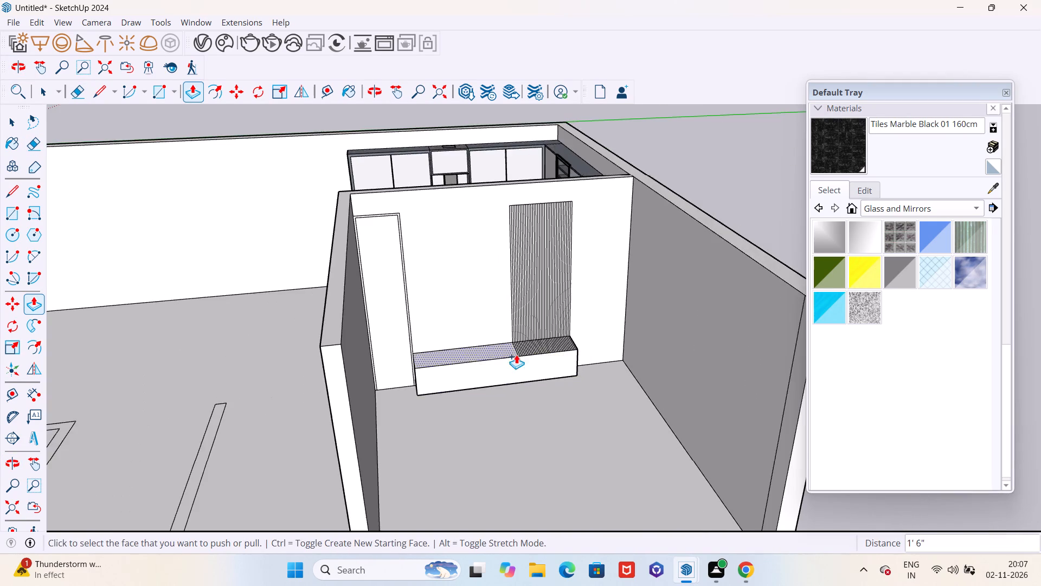
middle_click_drag(516, 361, 511, 380)
scroll(557, 362, "up", 12)
middle_click_drag(549, 344, 541, 371)
scroll(562, 367, "up", 3)
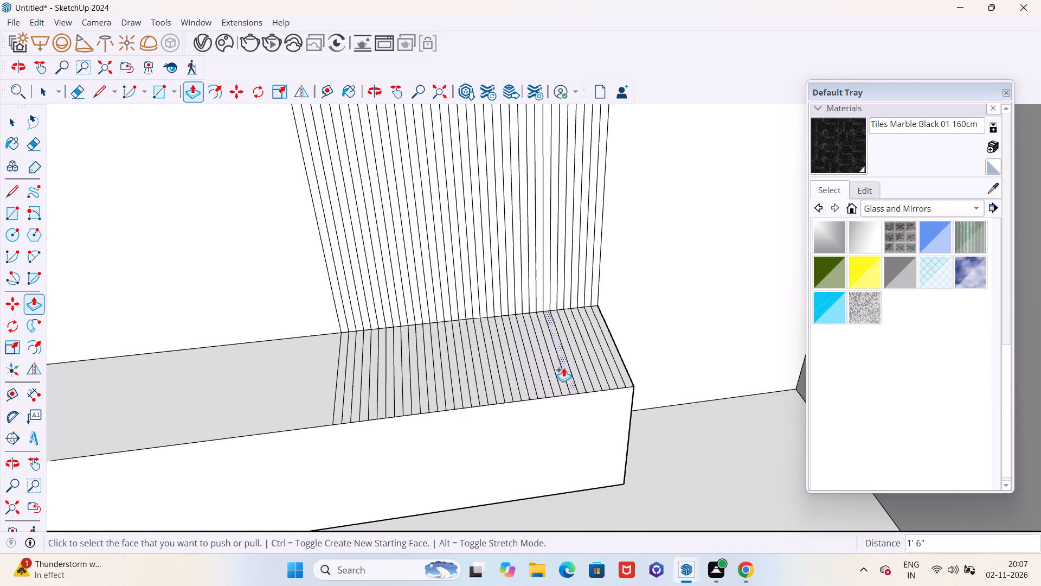
key("e")
scroll(612, 354, "up", 1)
scroll(612, 354, "down", 1)
scroll(612, 354, "up", 4)
left_click_drag(614, 354, 197, 364)
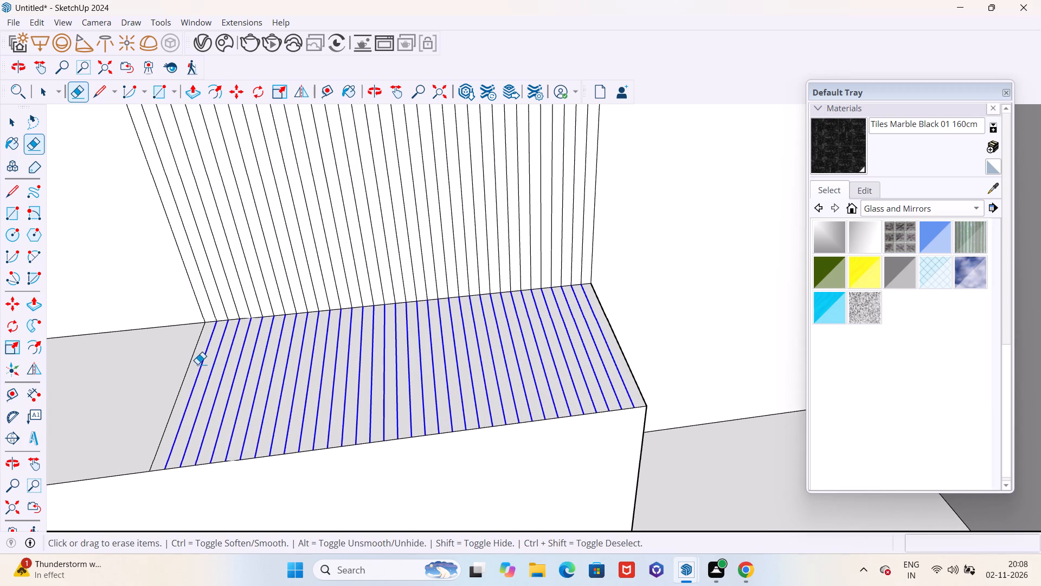
left_click_drag(197, 364, 185, 366)
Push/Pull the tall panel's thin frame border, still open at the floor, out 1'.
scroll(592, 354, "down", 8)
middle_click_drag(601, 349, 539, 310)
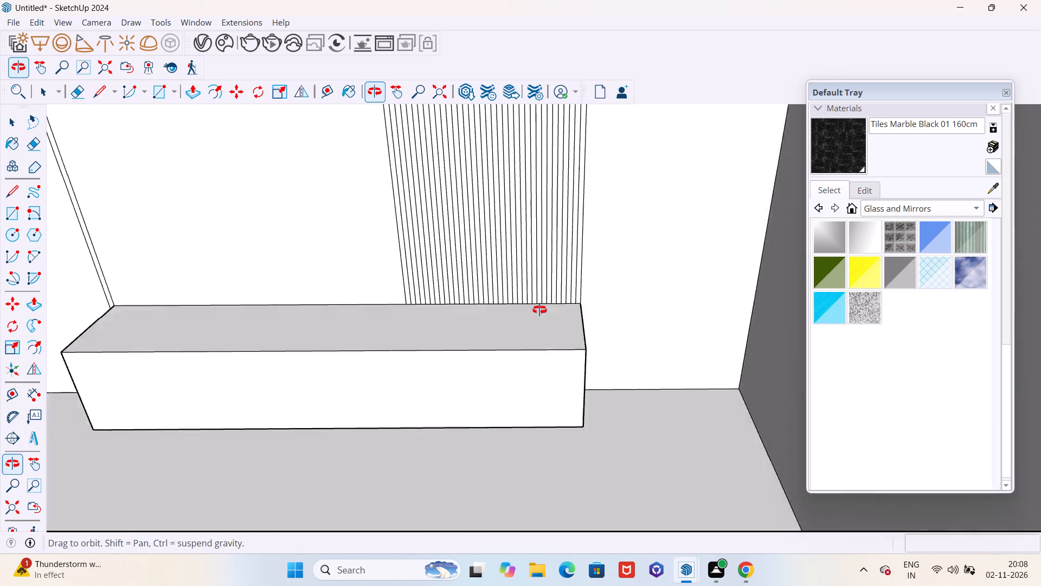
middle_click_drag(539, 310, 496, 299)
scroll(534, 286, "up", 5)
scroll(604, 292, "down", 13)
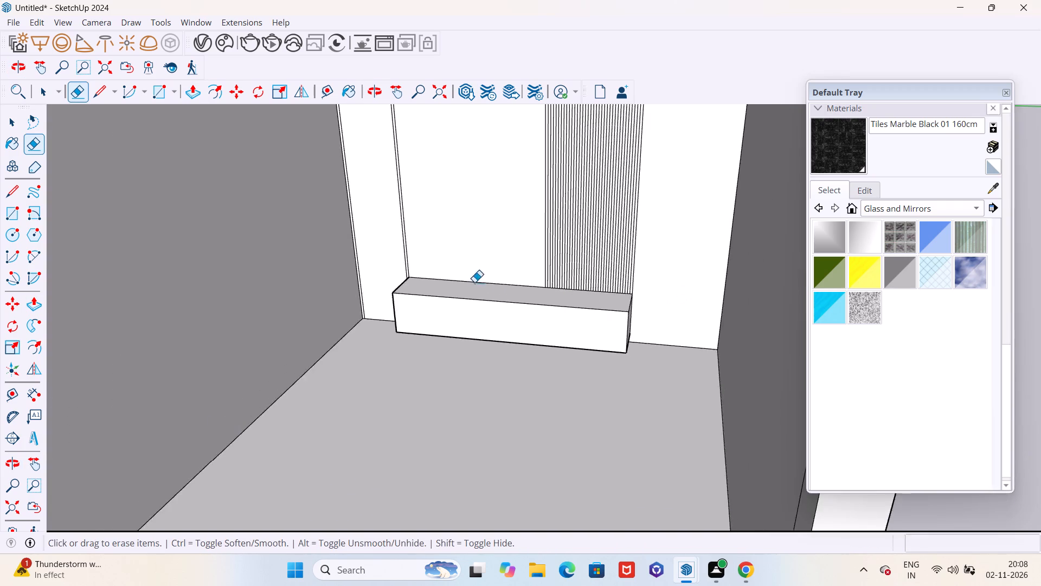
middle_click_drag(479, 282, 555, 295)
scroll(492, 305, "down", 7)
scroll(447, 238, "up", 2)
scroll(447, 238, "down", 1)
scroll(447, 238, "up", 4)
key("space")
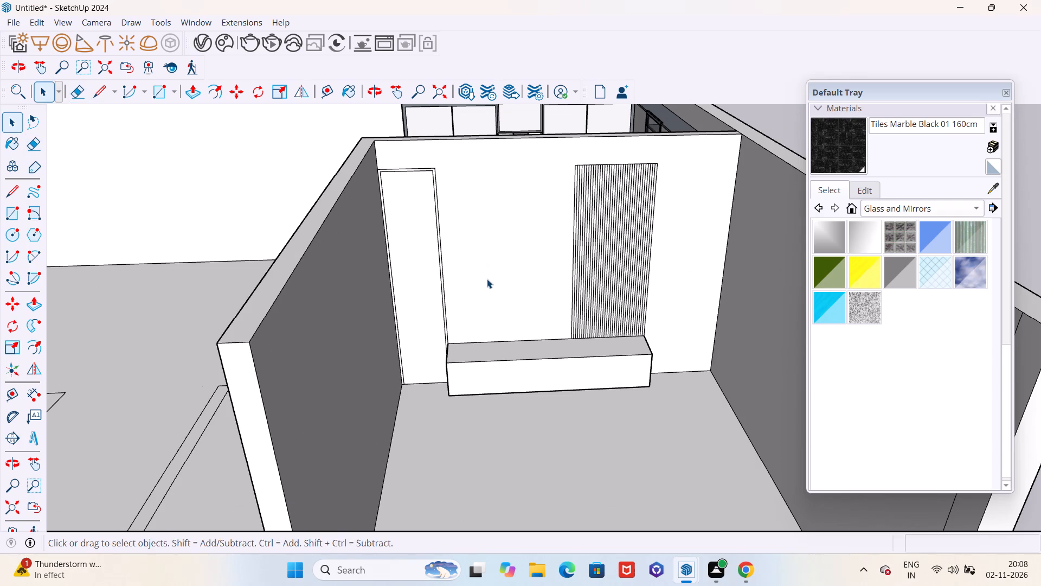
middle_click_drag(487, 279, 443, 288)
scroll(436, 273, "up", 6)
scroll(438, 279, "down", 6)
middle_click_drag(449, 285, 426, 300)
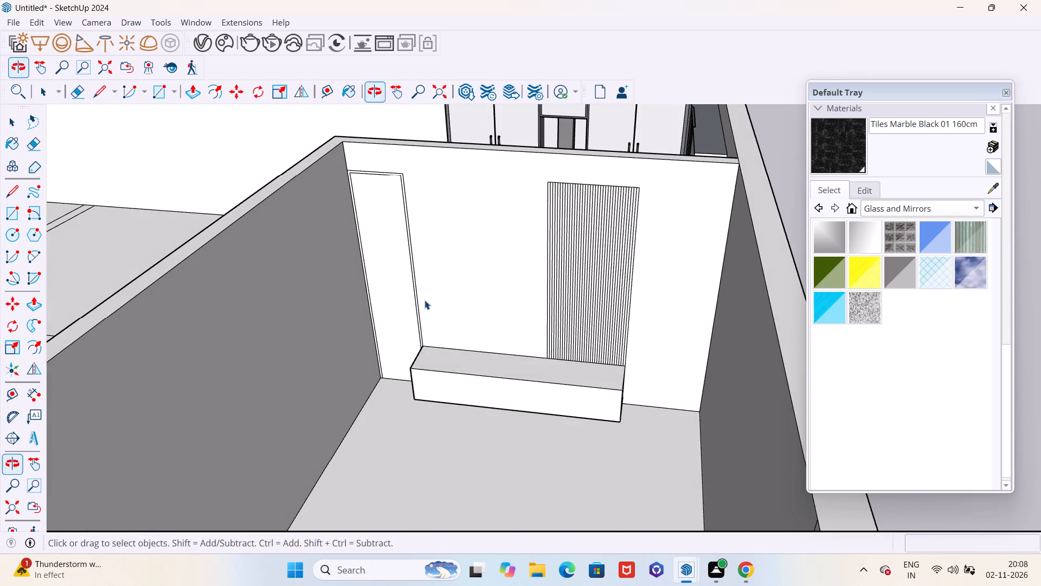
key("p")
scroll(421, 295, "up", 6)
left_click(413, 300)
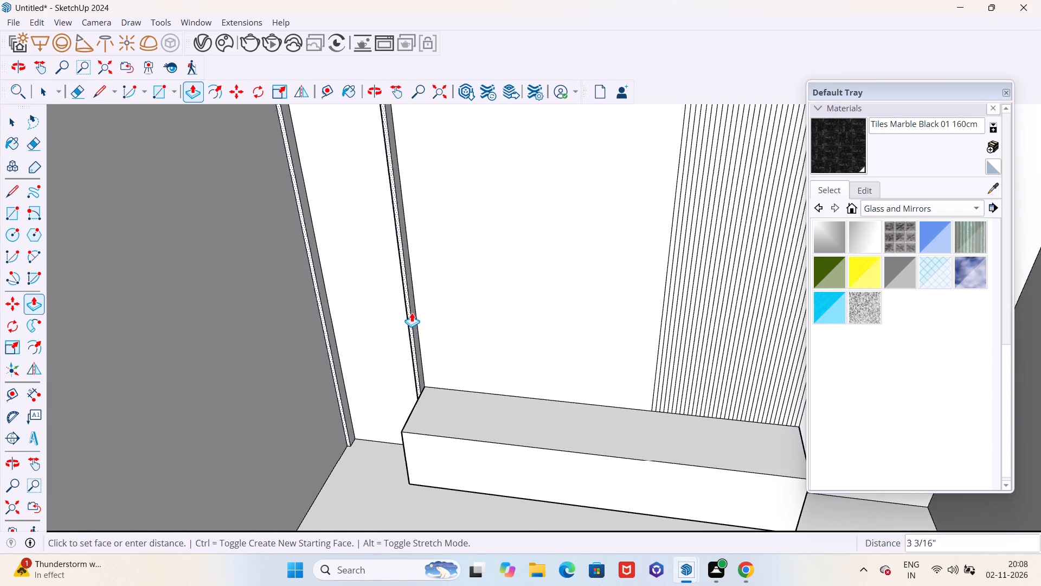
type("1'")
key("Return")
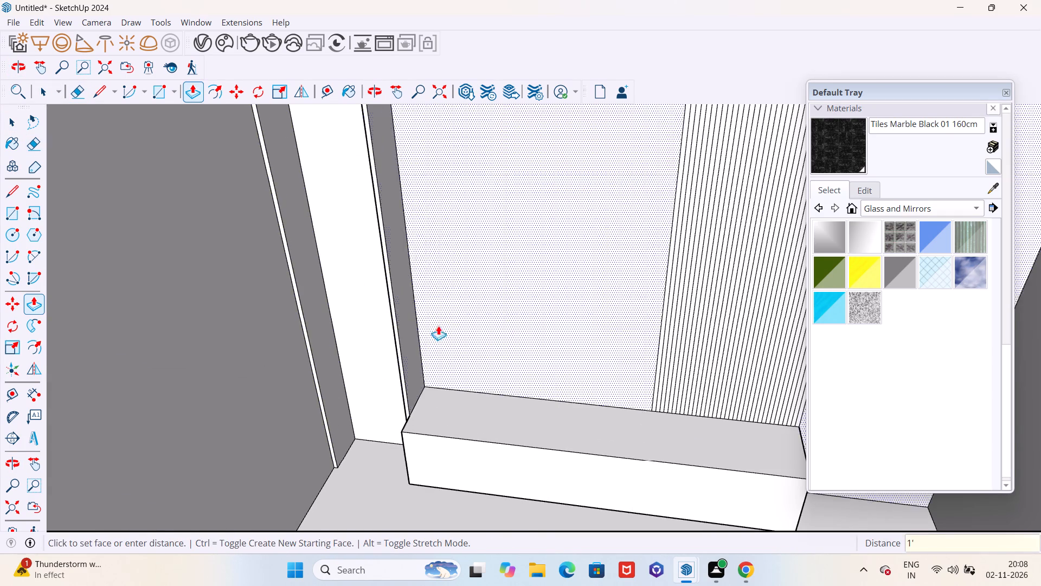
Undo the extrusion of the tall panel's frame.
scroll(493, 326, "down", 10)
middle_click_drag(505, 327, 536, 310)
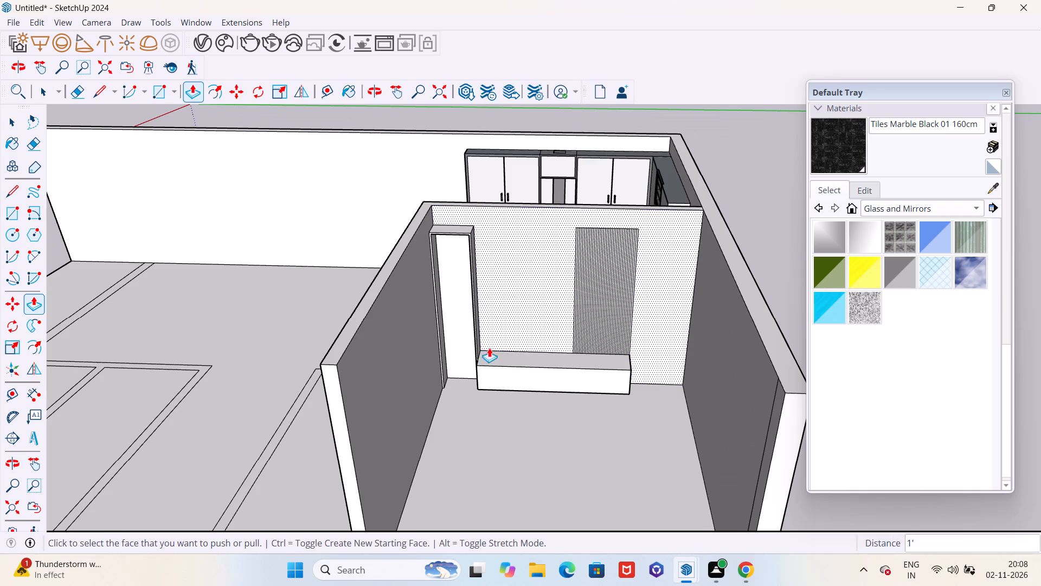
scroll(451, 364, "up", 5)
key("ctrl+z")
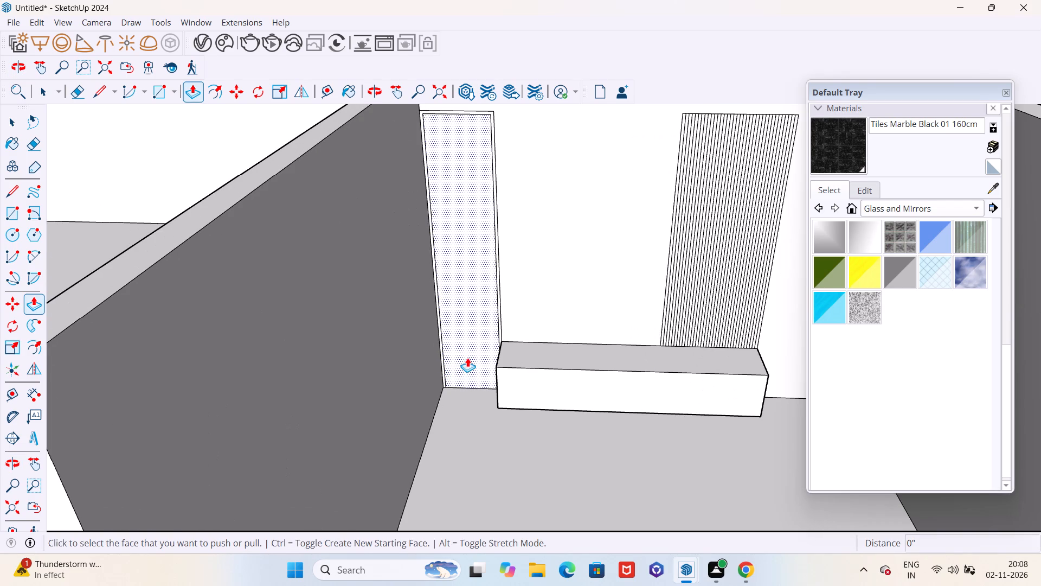
Copy the tall panel's inner bottom edge 2" upward from the floor.
middle_click_drag(467, 358, 476, 328)
scroll(464, 376, "up", 4)
key("t")
scroll(464, 377, "up", 7)
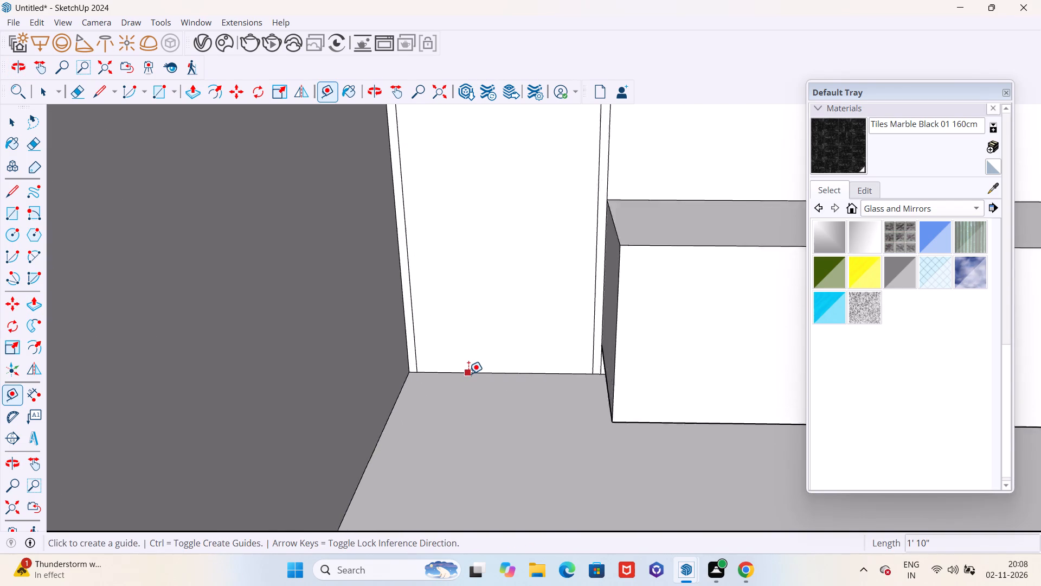
scroll(468, 374, "up", 2)
key("l")
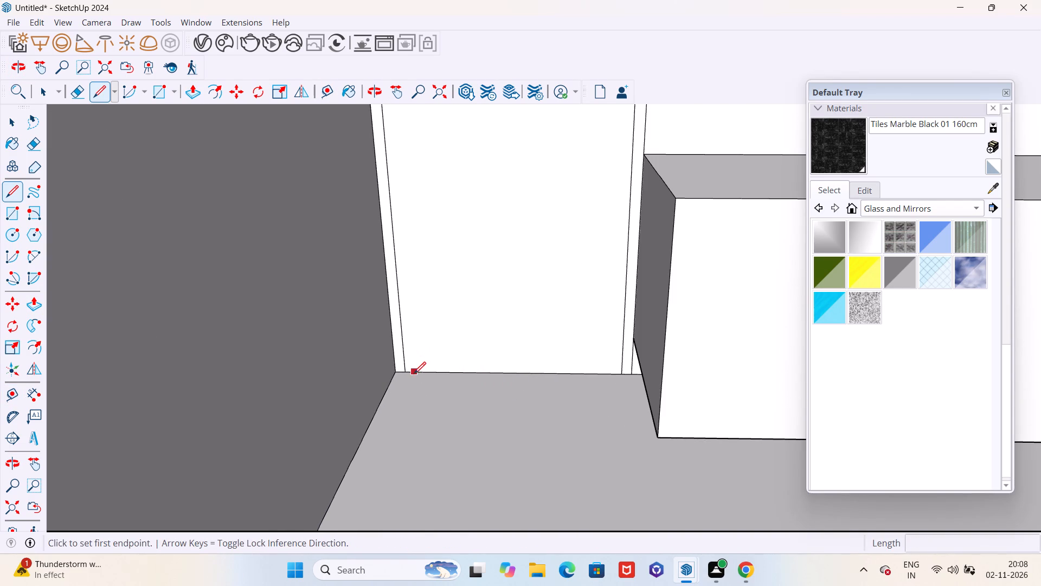
key("space")
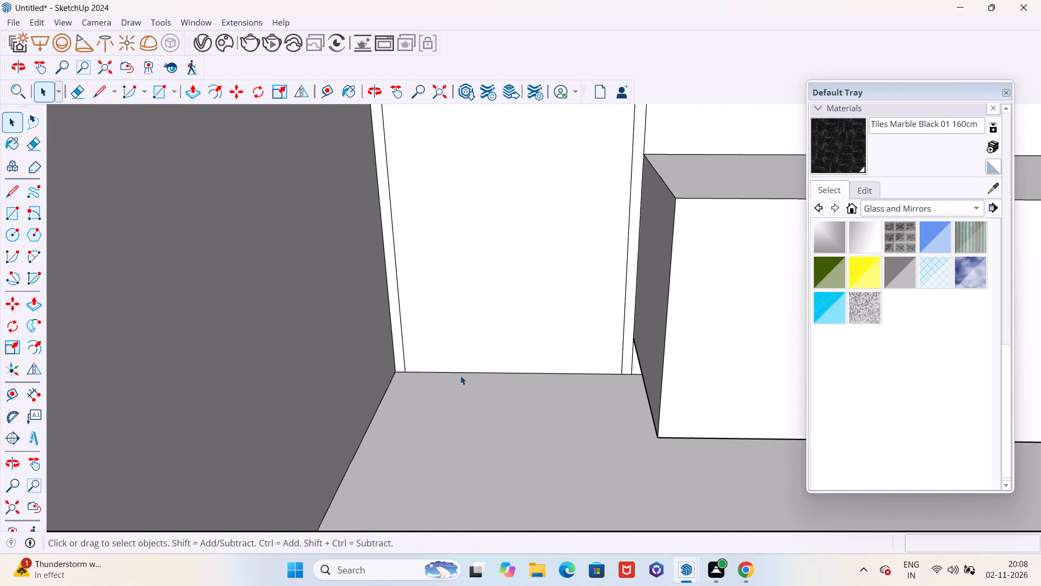
left_click(462, 374)
key("m")
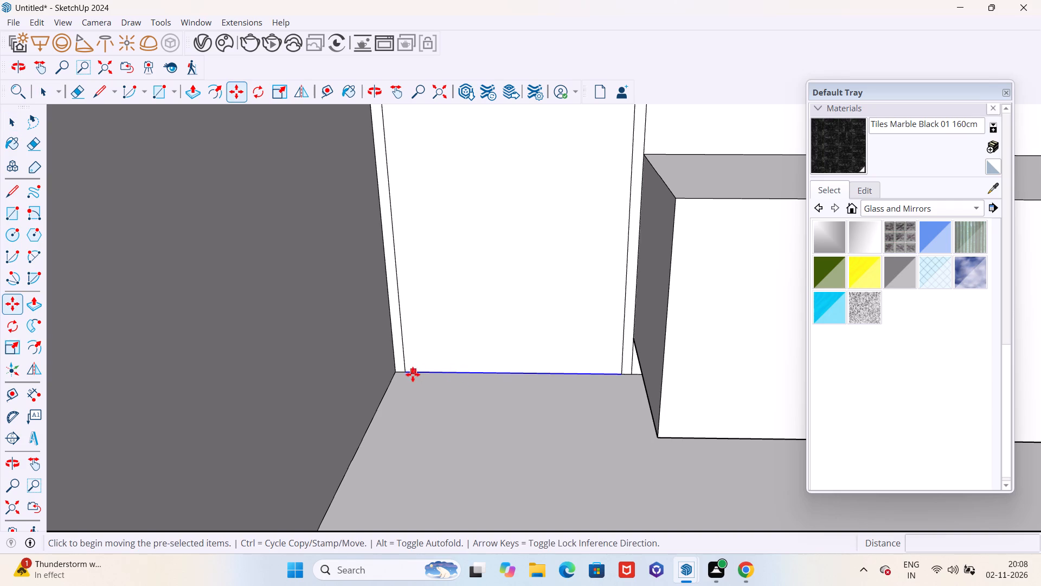
left_click(405, 374)
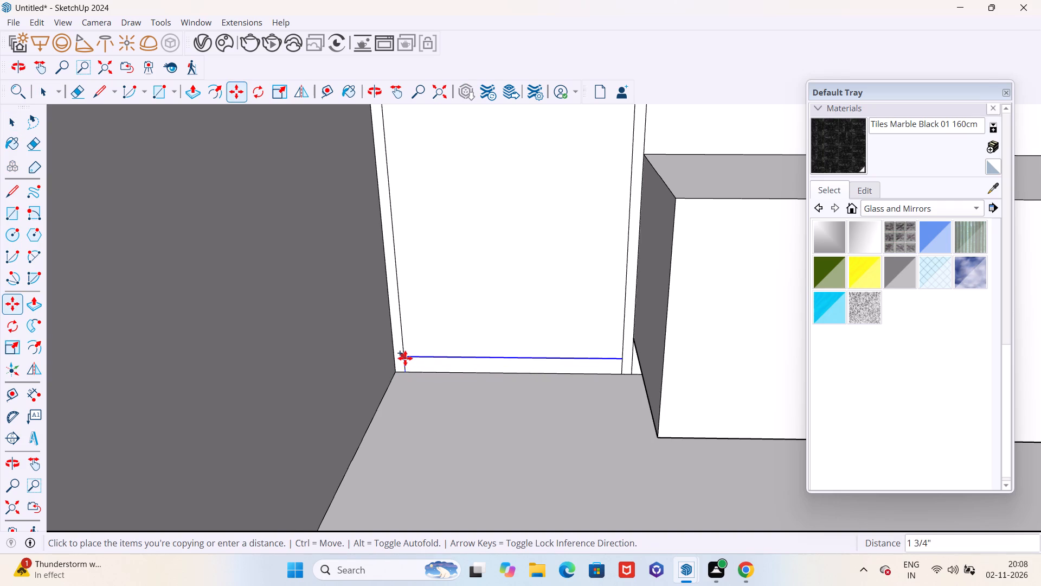
type("2\"")
key("Return")
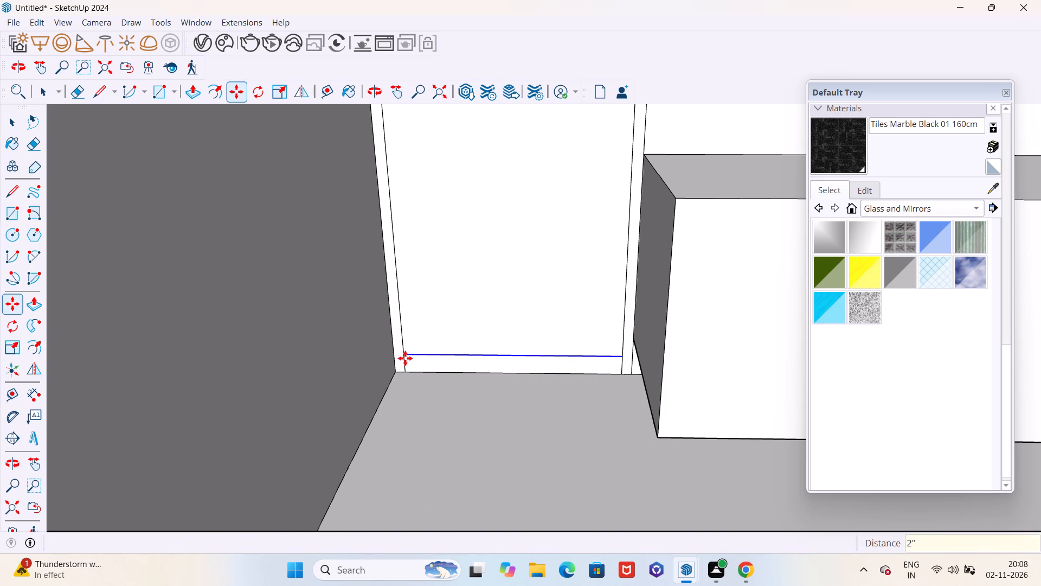
Erase the two short vertical segments below the copied edge so the tall frame border closes along its bottom.
key("space")
key("e")
double_click(408, 368)
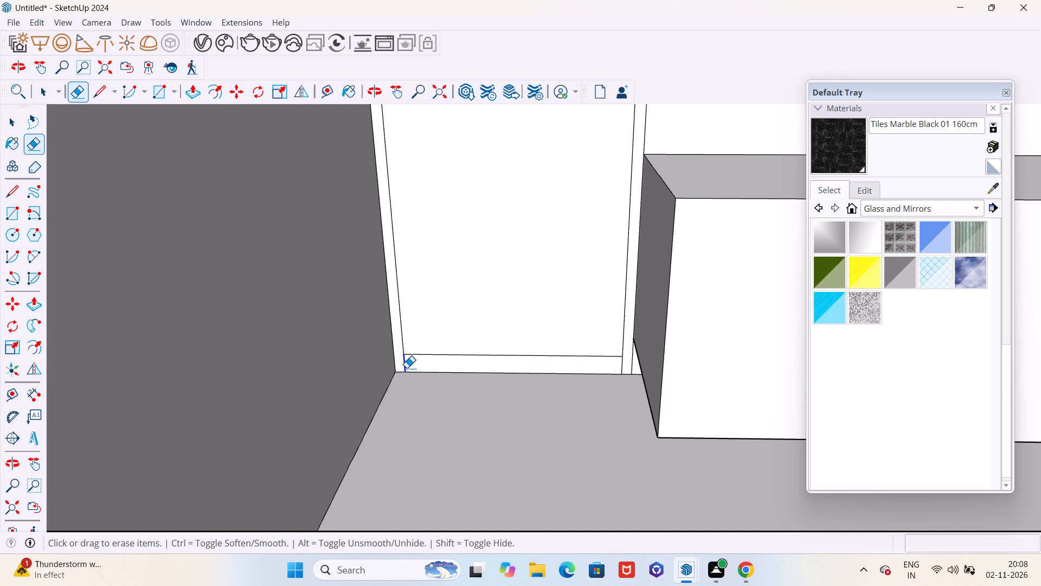
left_click_drag(626, 367, 613, 368)
scroll(509, 384, "down", 3)
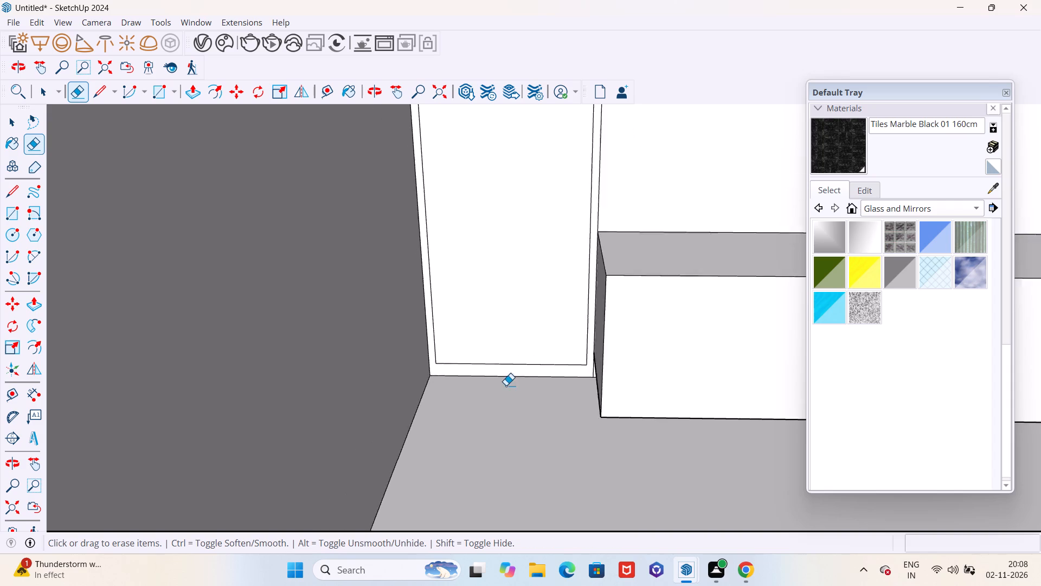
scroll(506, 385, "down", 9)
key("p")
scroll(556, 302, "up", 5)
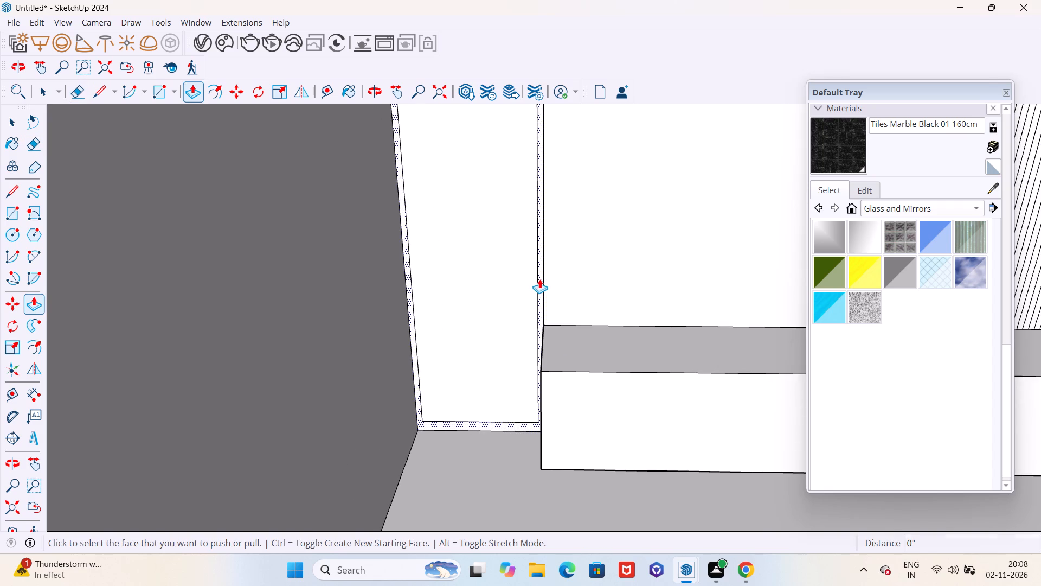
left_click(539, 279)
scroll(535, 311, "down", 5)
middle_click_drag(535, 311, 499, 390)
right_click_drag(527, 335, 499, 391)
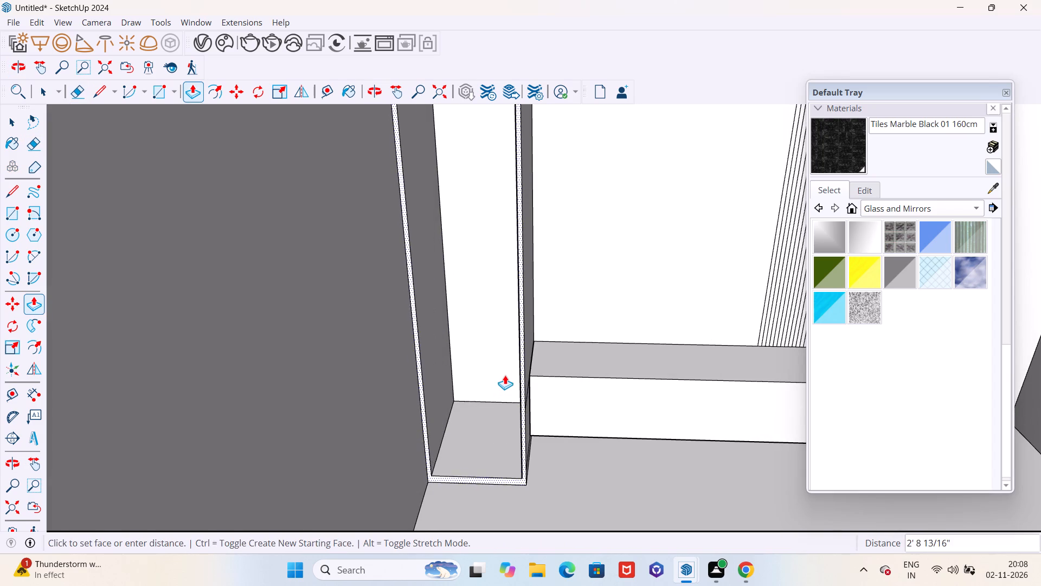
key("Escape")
Push/Pull the tall panel's closed frame border out 1' from the back wall.
middle_click_drag(515, 340, 485, 355)
scroll(536, 328, "up", 5)
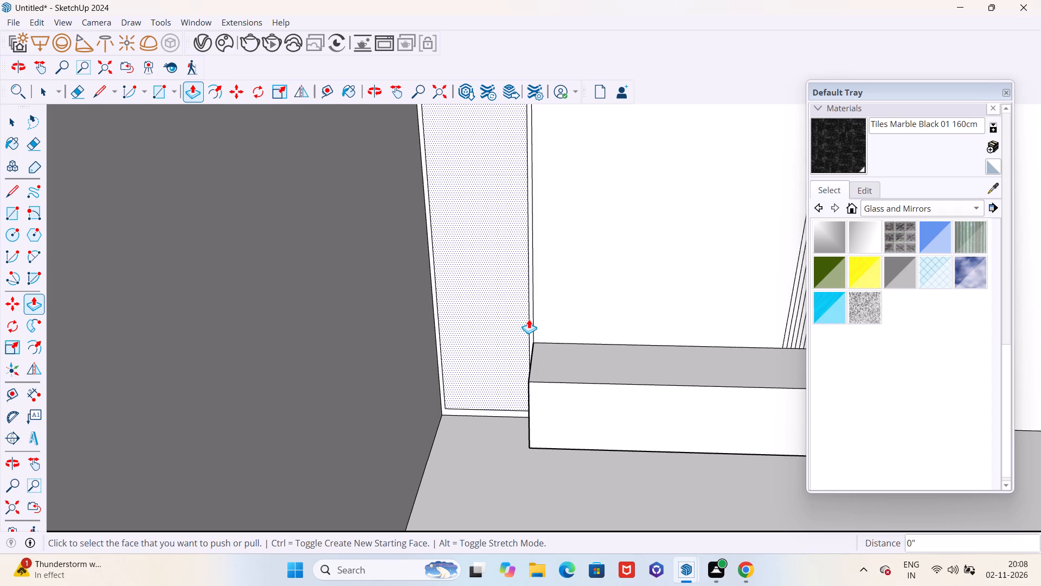
left_click(531, 322)
type("1'")
key("Return")
Push/Pull the tall frame's front face farther out, flush with the front face of the low box.
scroll(448, 368, "down", 6)
middle_click_drag(442, 368, 358, 359)
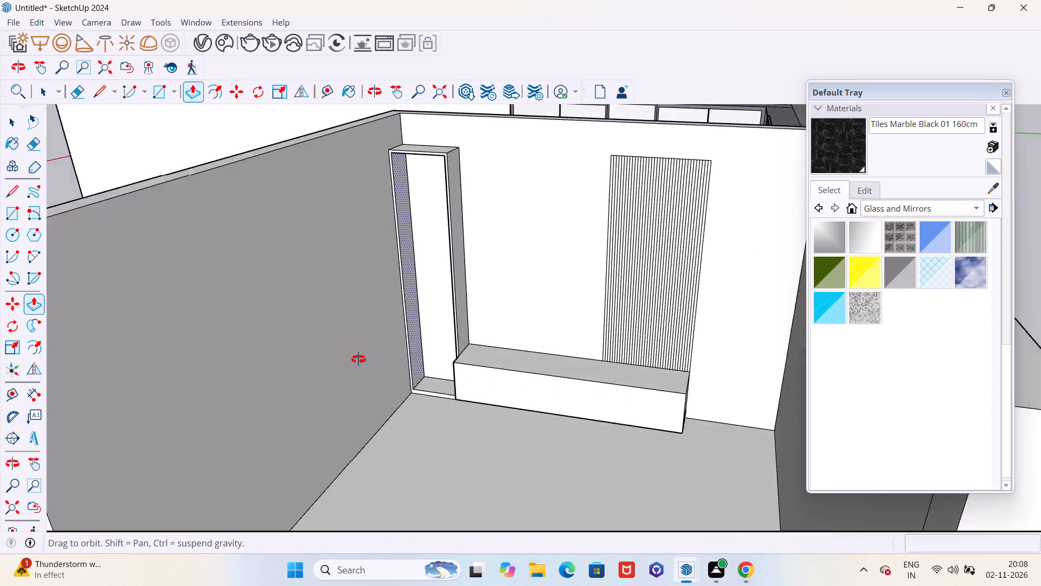
middle_click_drag(358, 359, 422, 369)
scroll(539, 337, "down", 4)
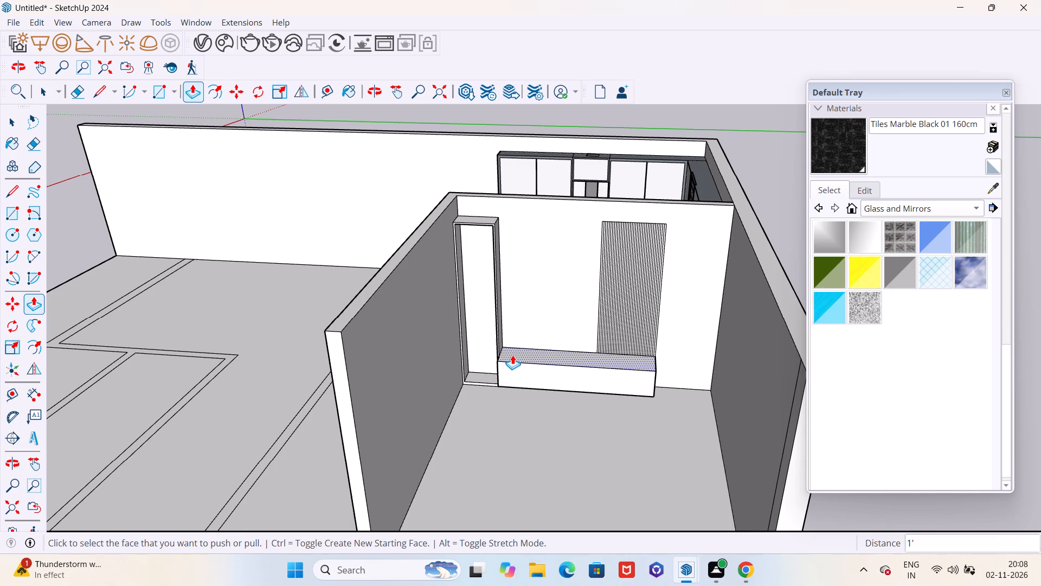
scroll(509, 358, "down", 4)
middle_click_drag(512, 363, 533, 322)
scroll(486, 311, "up", 12)
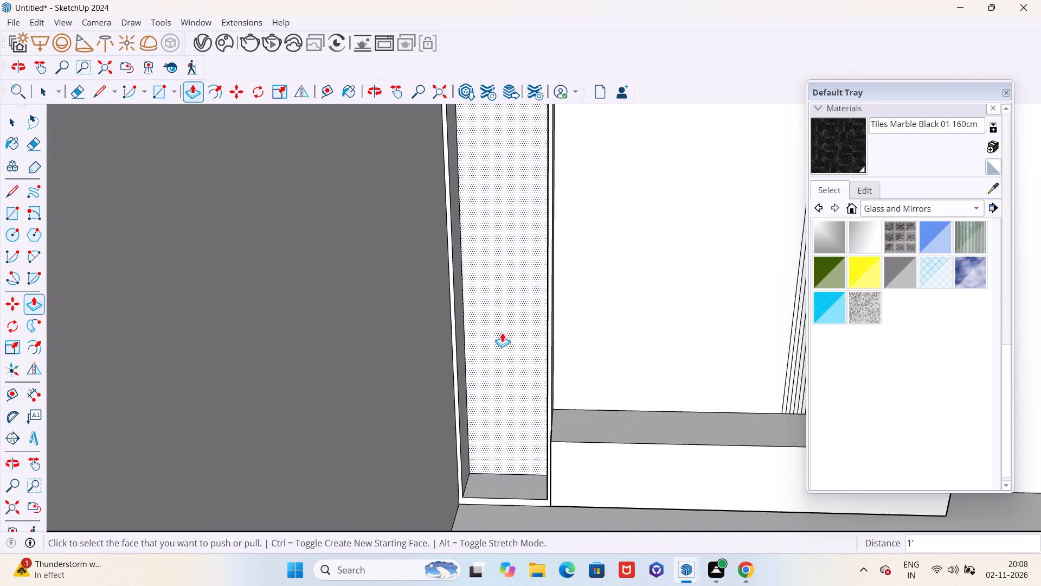
scroll(503, 335, "down", 5)
middle_click_drag(500, 339, 416, 399)
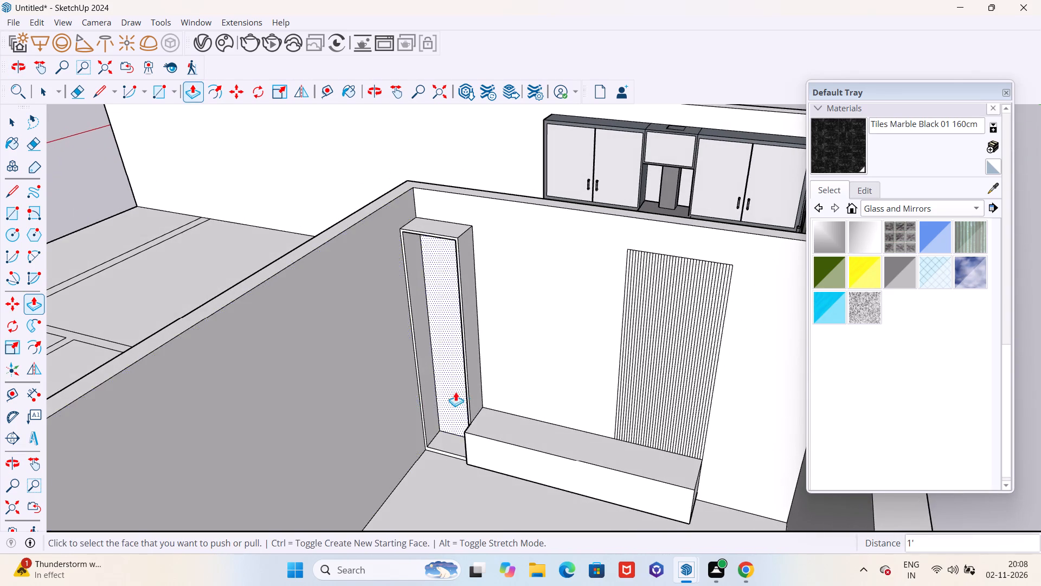
scroll(475, 387, "up", 10)
left_click(457, 393)
scroll(457, 393, "down", 6)
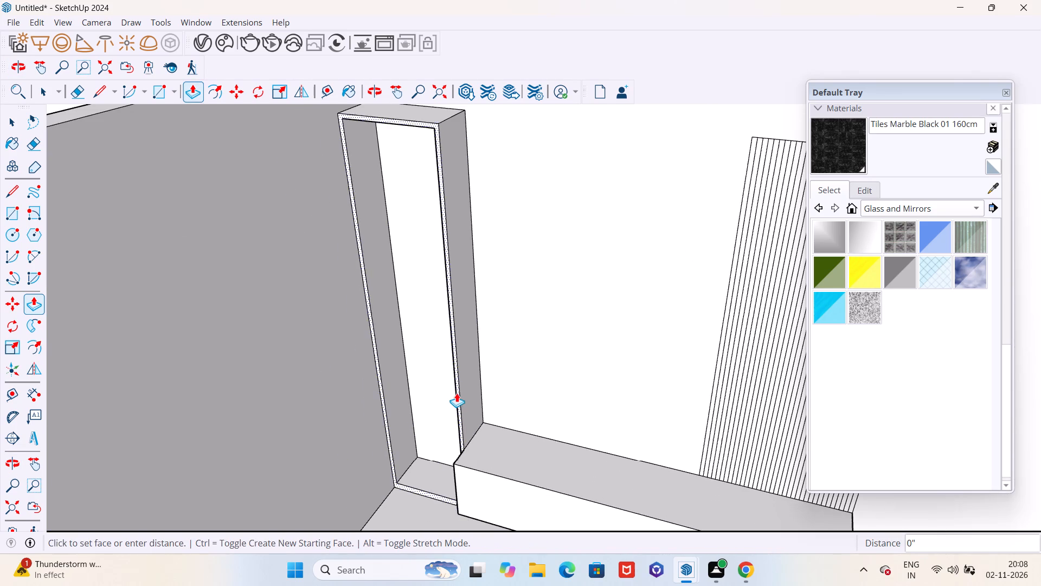
left_click(471, 473)
Copy the tall frame's inner back bottom edge up to its inner top edge and divide the span into six equal spaces.
scroll(545, 412, "down", 7)
middle_click_drag(544, 412, 586, 370)
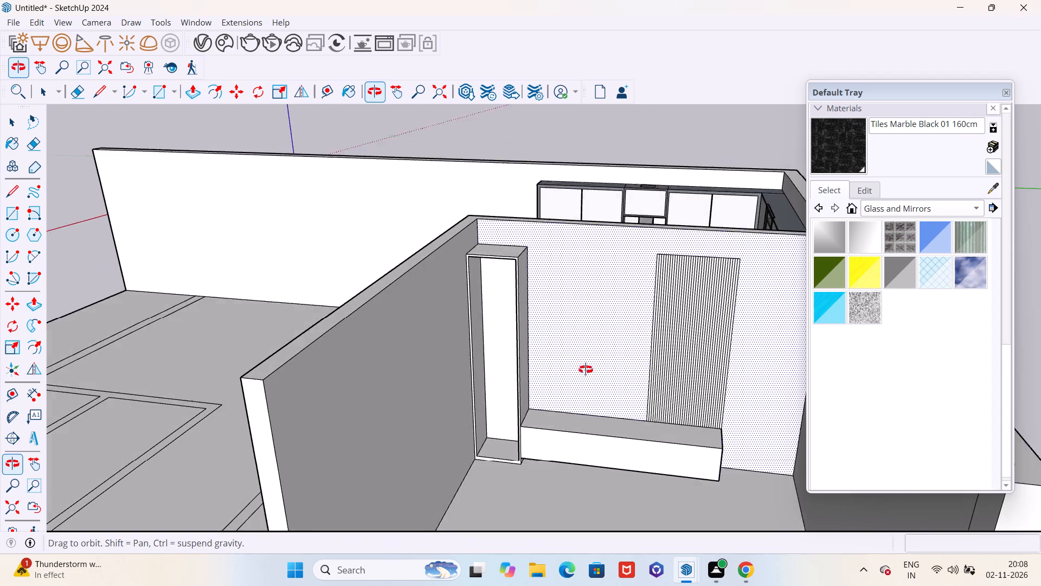
middle_click_drag(586, 370, 588, 358)
key("space")
scroll(551, 356, "down", 4)
middle_click_drag(554, 296, 535, 316)
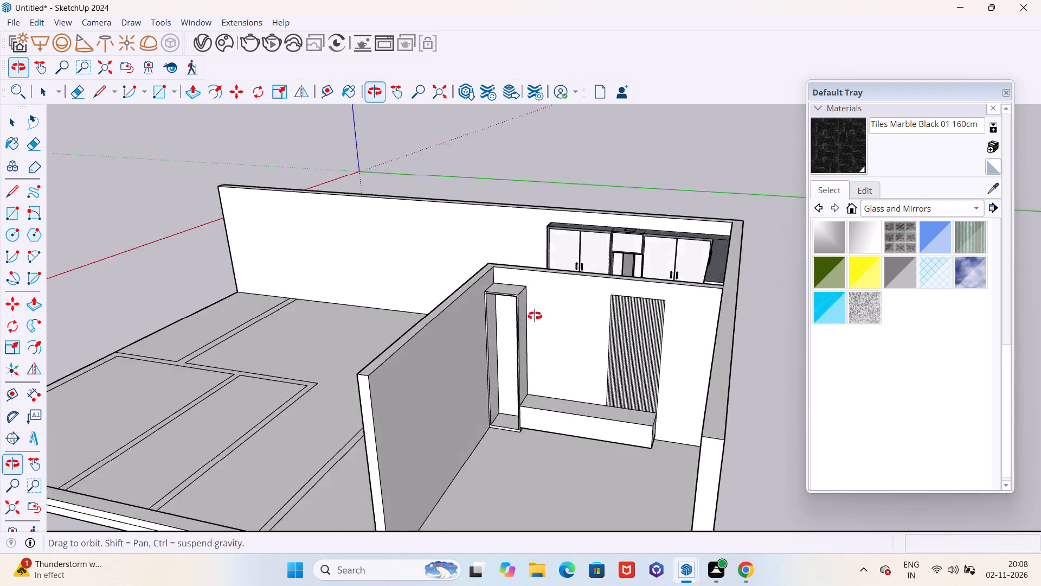
middle_click_drag(535, 316, 577, 276)
scroll(516, 402, "up", 5)
key("space")
middle_click_drag(522, 415, 527, 417)
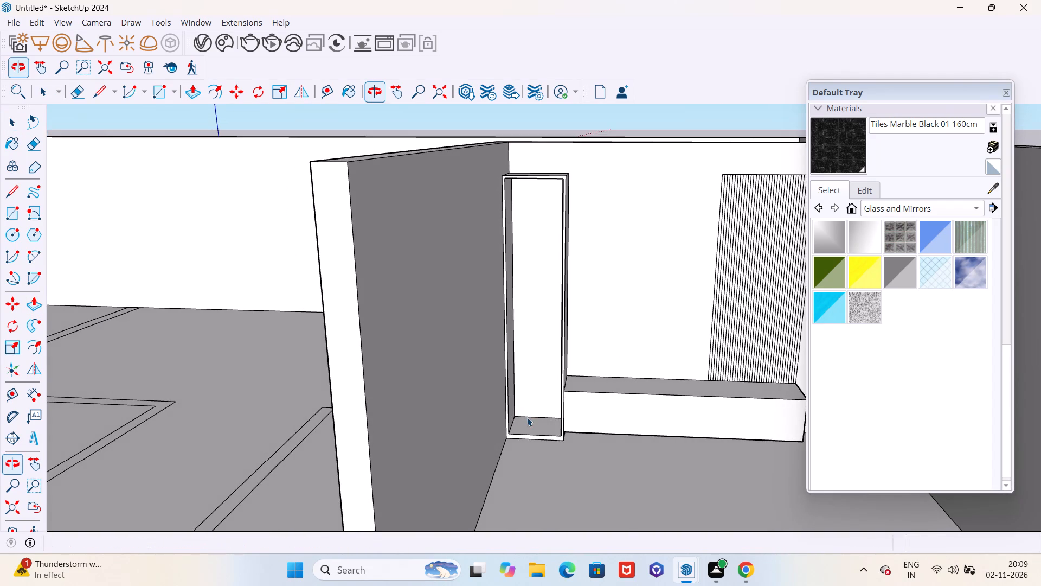
scroll(530, 438, "up", 5)
left_click(550, 407)
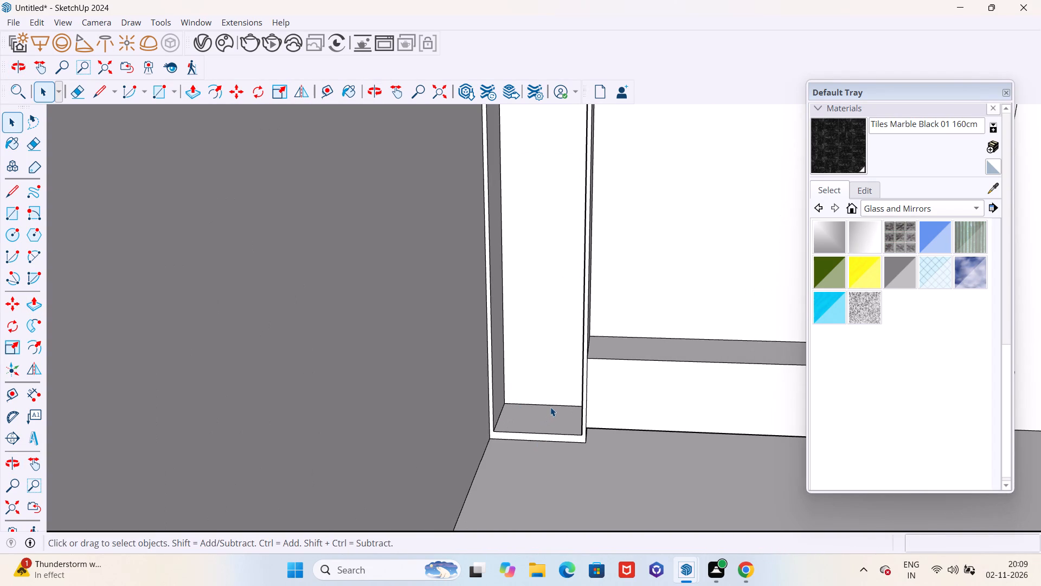
key("m")
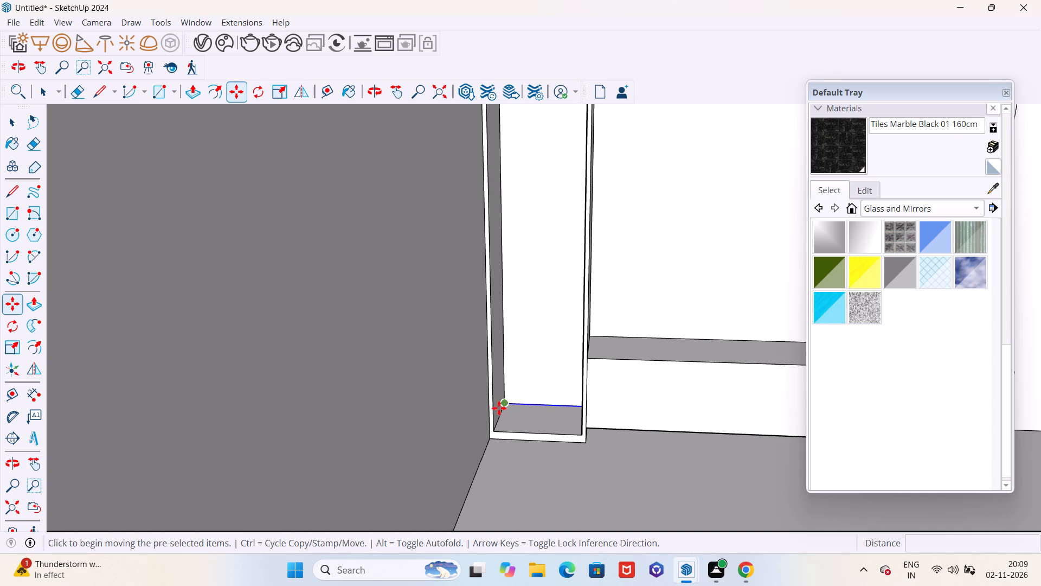
left_click(506, 404)
scroll(506, 404, "down", 7)
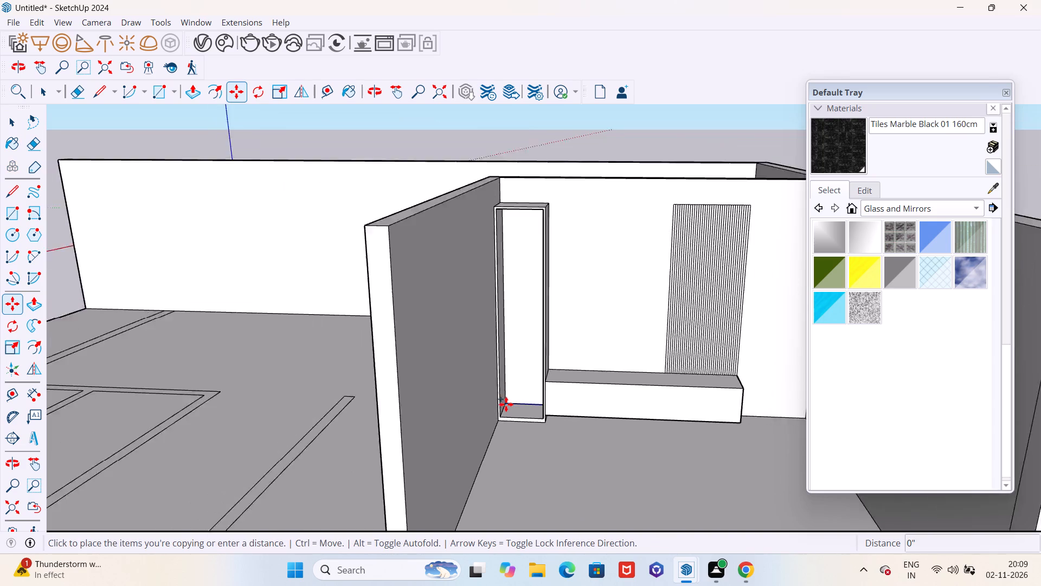
scroll(506, 404, "down", 2)
middle_click_drag(513, 346, 525, 253)
scroll(505, 214, "up", 11)
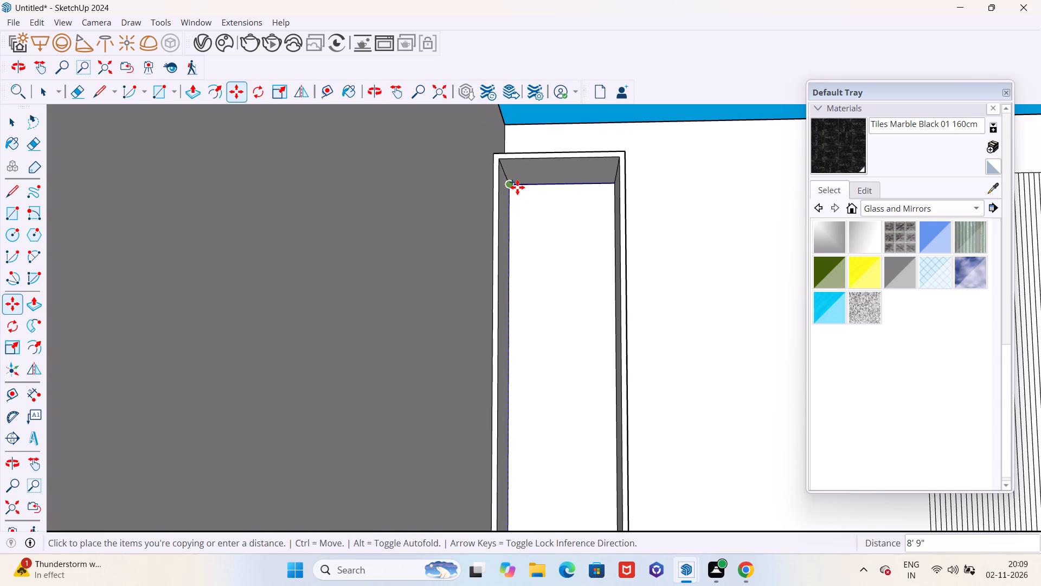
left_click(511, 183)
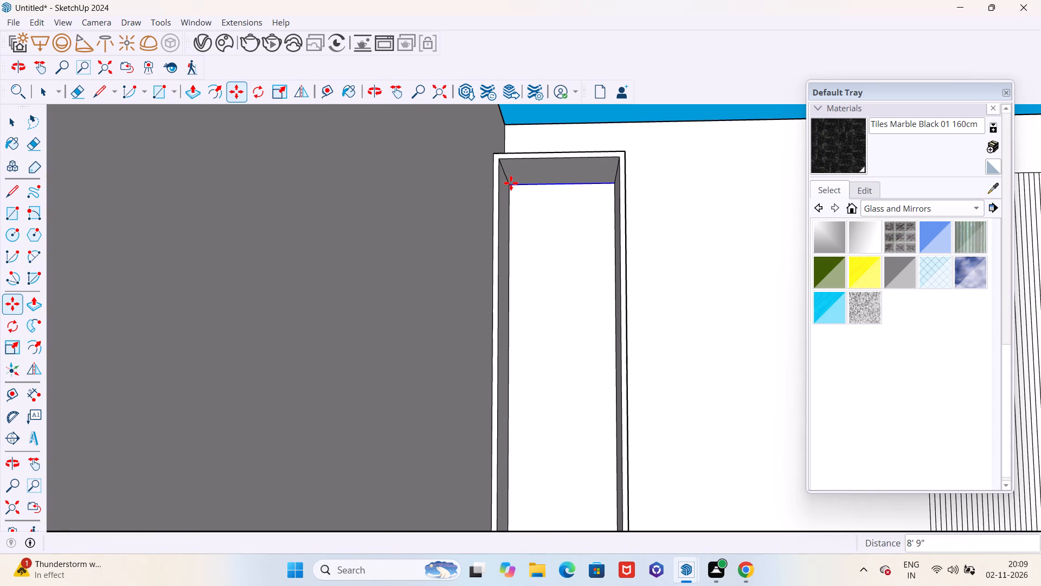
type("/6")
key("Return")
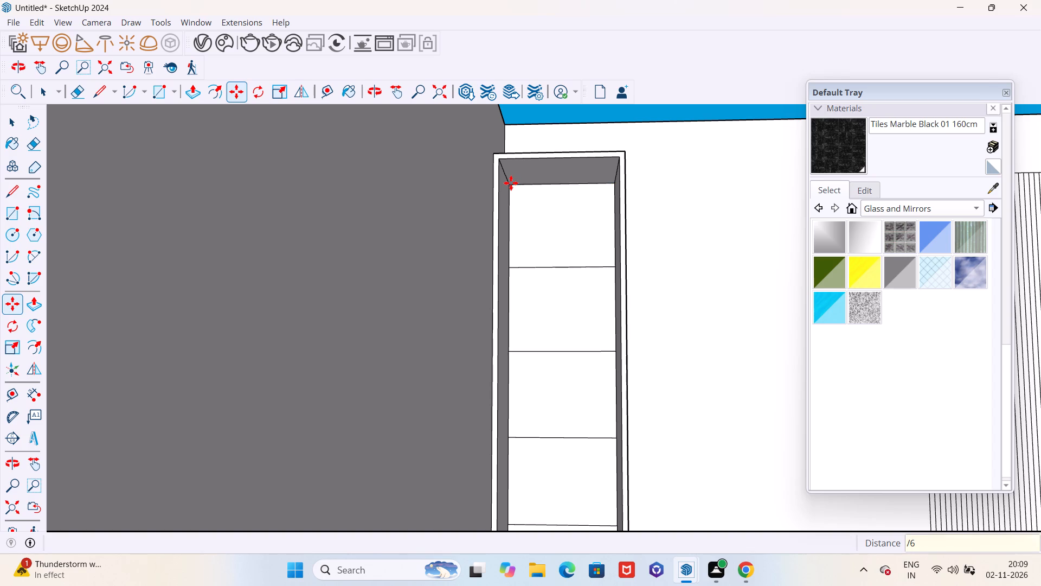
Copy the five horizontal divider lines in the tall frame 1" vertically to outline the shelf thicknesses.
scroll(543, 220, "down", 8)
middle_click_drag(556, 231, 556, 250)
key("space")
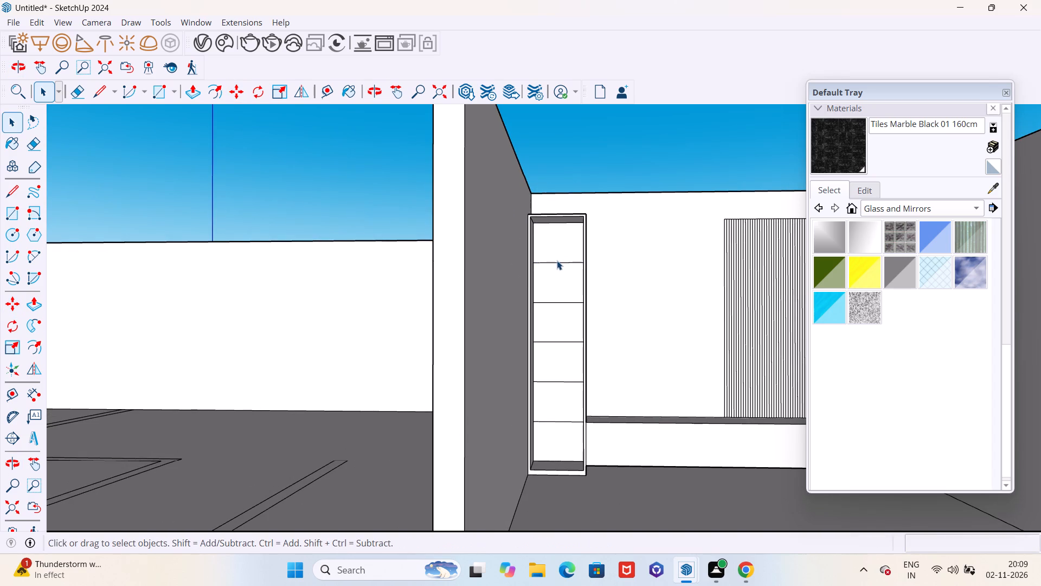
left_click(557, 262)
scroll(556, 261, "down", 3)
middle_click_drag(555, 261, 550, 283)
scroll(539, 305, "up", 5)
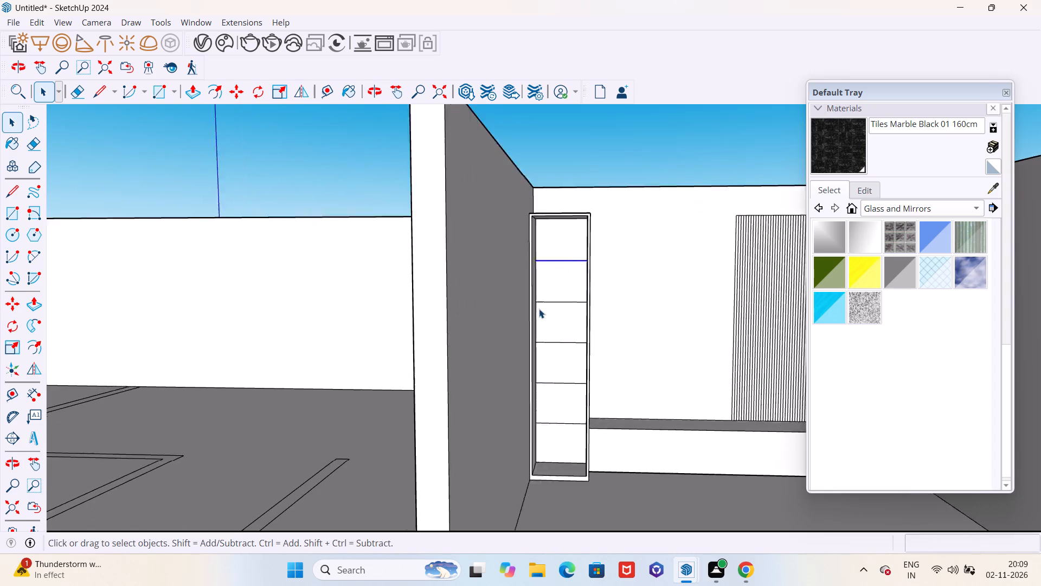
left_click(573, 300, "shift")
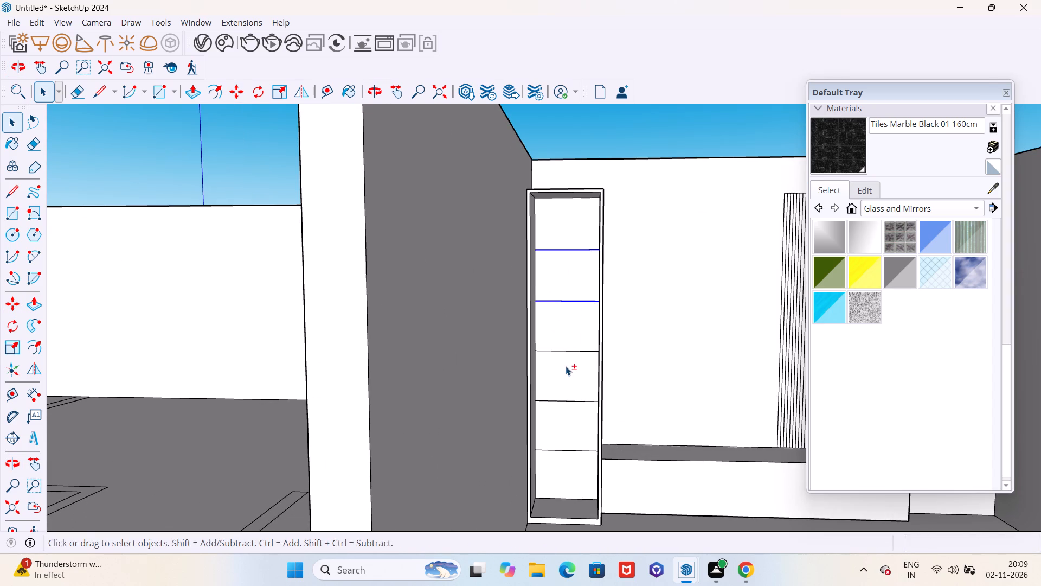
left_click(570, 353, "shift")
left_click(569, 402, "shift")
left_click(563, 451, "shift")
middle_click_drag(562, 287, 561, 318)
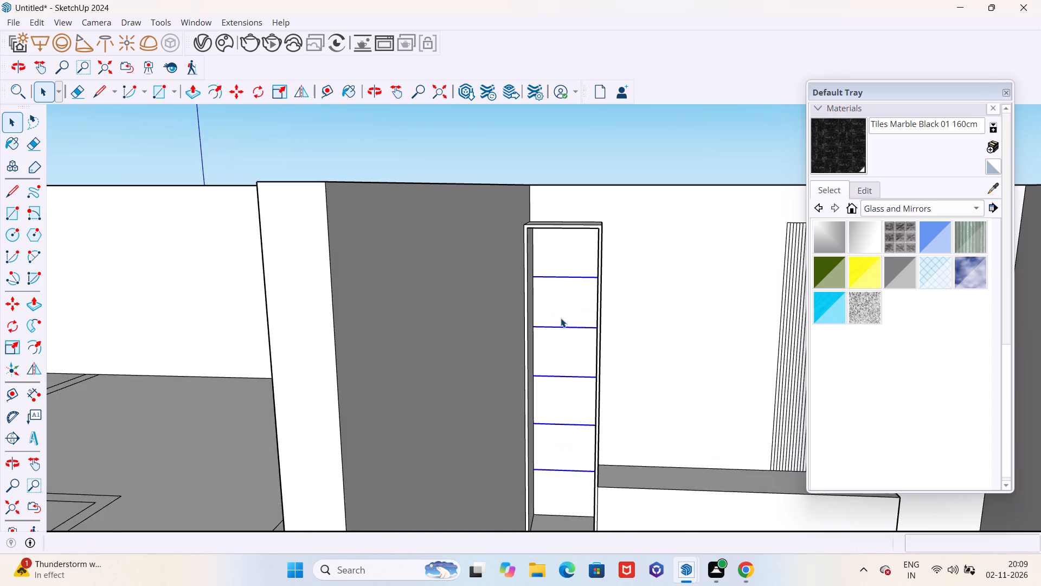
key("m")
scroll(557, 320, "up", 8)
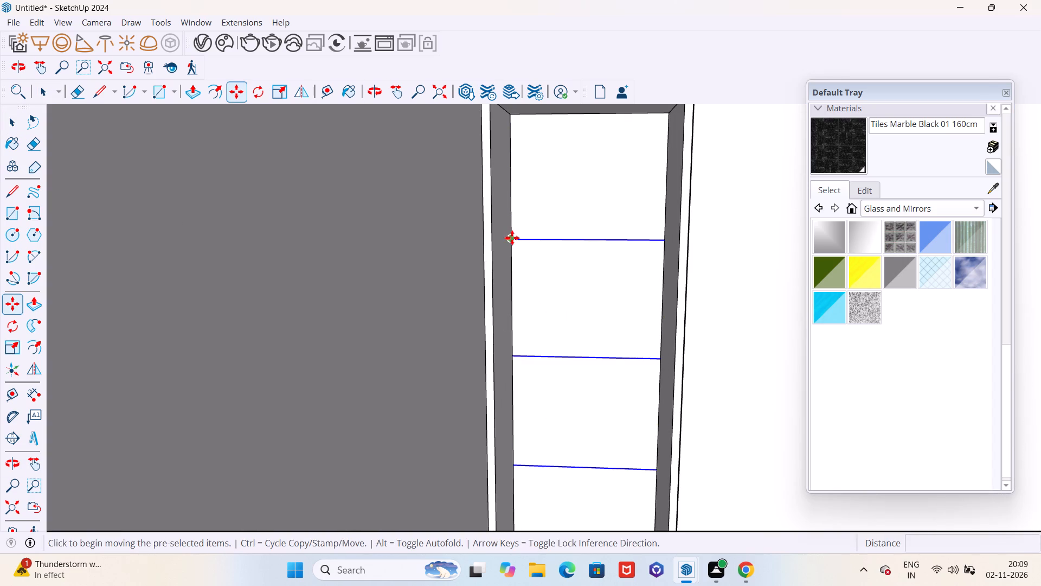
left_click(512, 238)
type("1\"")
key("Return")
Push/Pull the topmost 1" shelf strip out 1' 6", flush with the tall frame's front face.
middle_click_drag(544, 257, 532, 272)
key("space")
key("p")
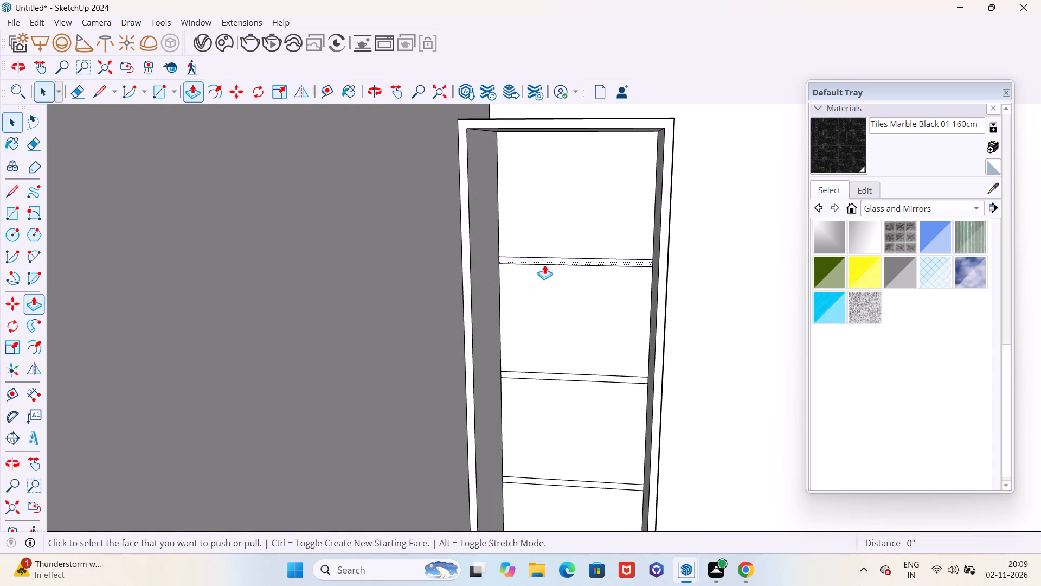
scroll(547, 254, "up", 4)
left_click(541, 260)
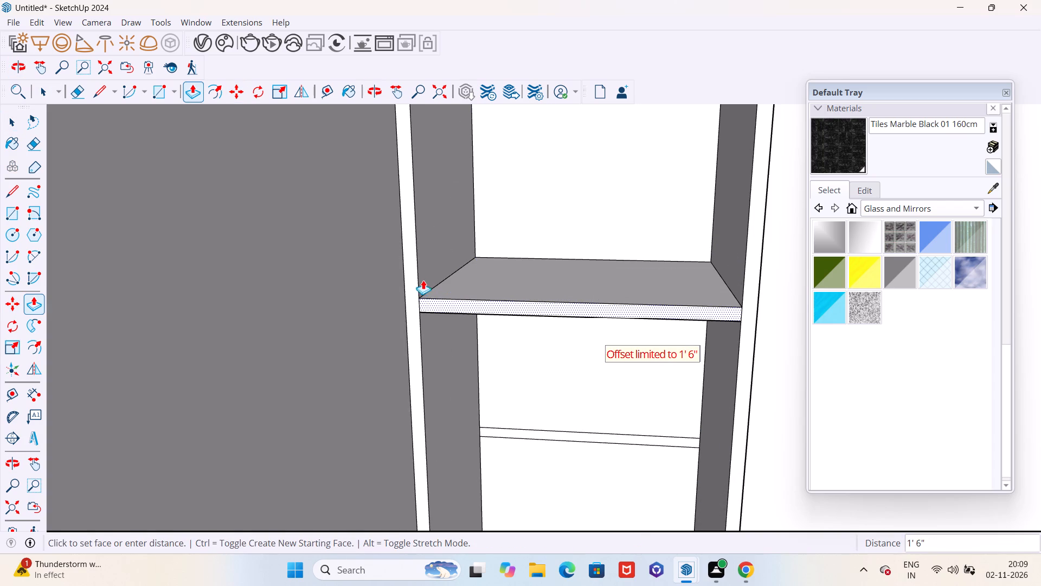
left_click(420, 279)
Push/Pull the second shelf strip from the top out 1' 6" to the tall frame's front face.
scroll(467, 199, "down", 10)
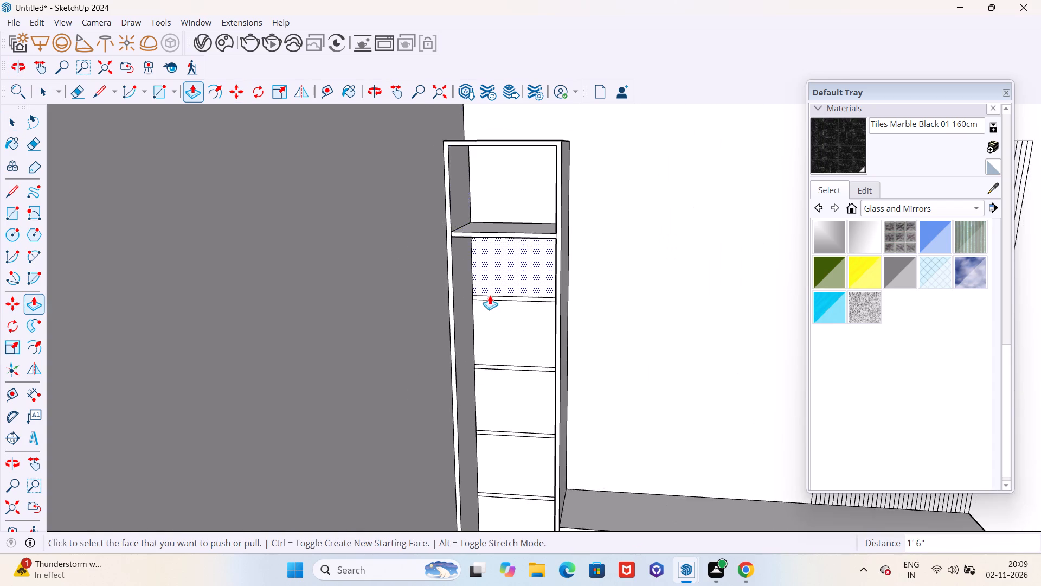
scroll(490, 295, "up", 11)
double_click(489, 302)
scroll(499, 206, "down", 5)
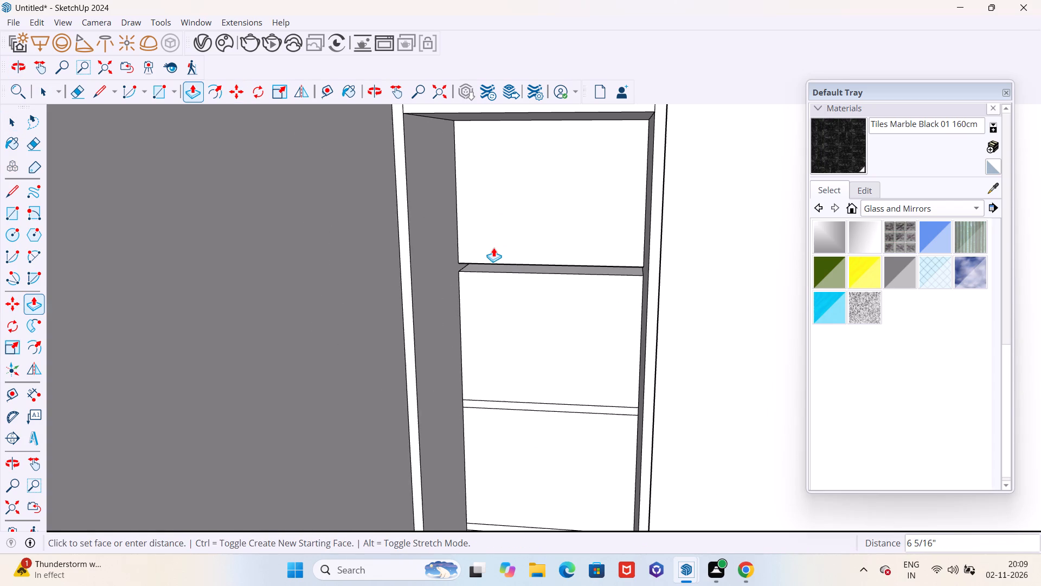
key("Escape")
left_click(492, 266)
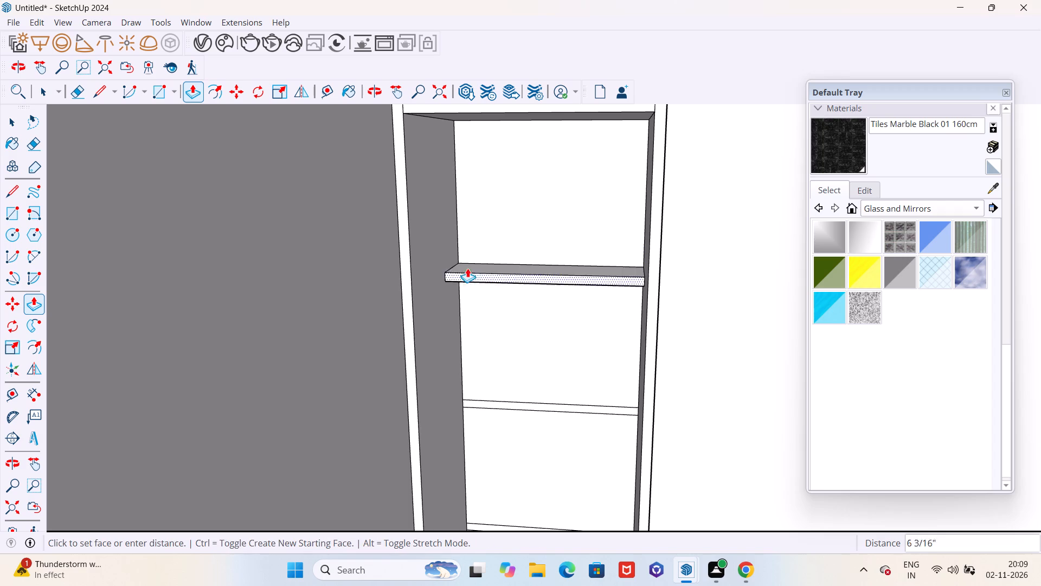
left_click(412, 250)
Push/Pull the remaining three shelf strips out by the same 1' 6" to complete the tall shelf unit.
scroll(448, 183, "down", 5)
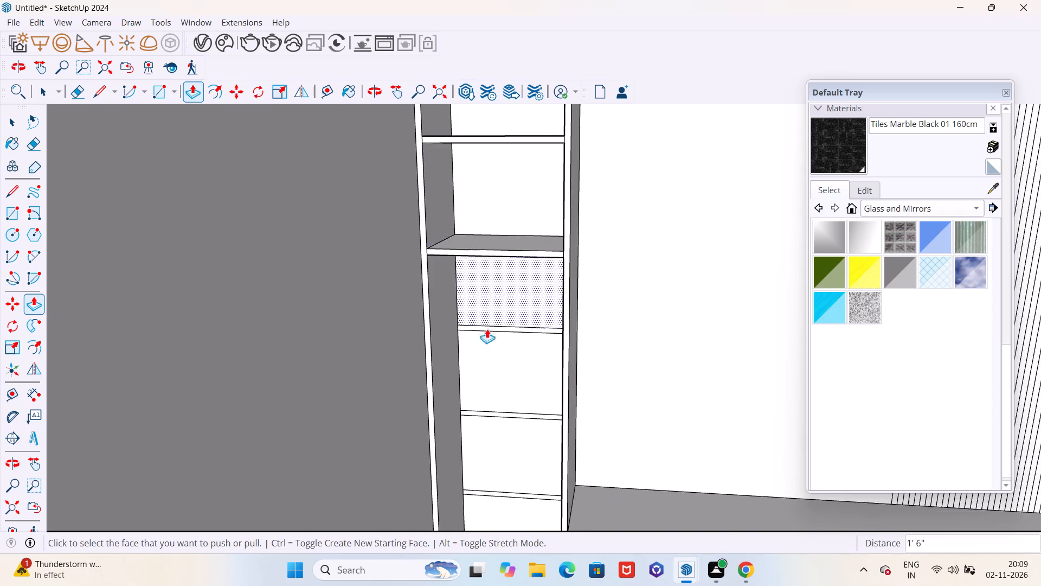
scroll(494, 339, "up", 6)
double_click(504, 322)
scroll(506, 282, "down", 6)
scroll(494, 398, "down", 1)
scroll(494, 398, "up", 4)
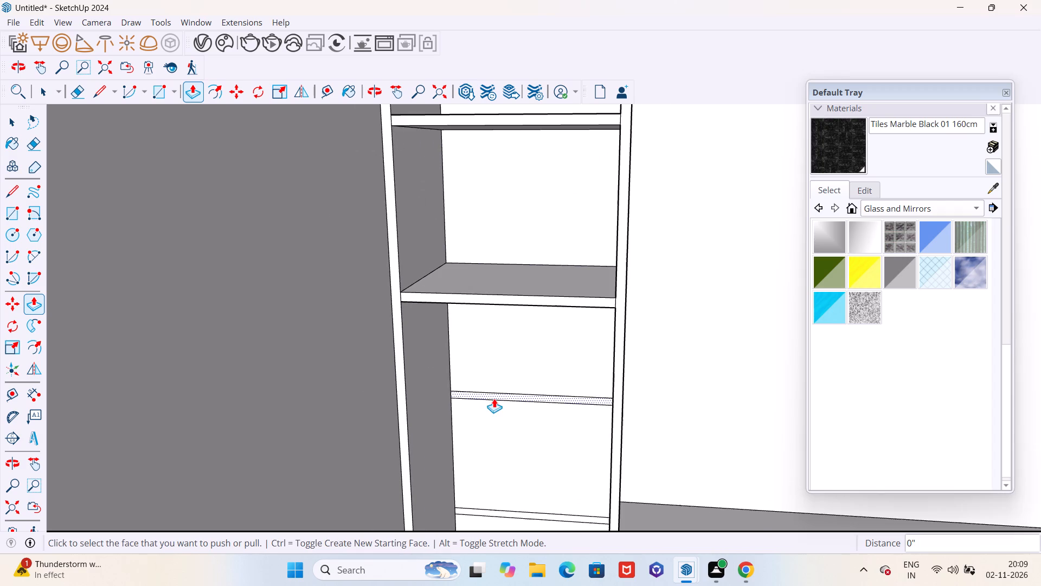
double_click(496, 397)
scroll(518, 244, "down", 7)
scroll(511, 384, "up", 5)
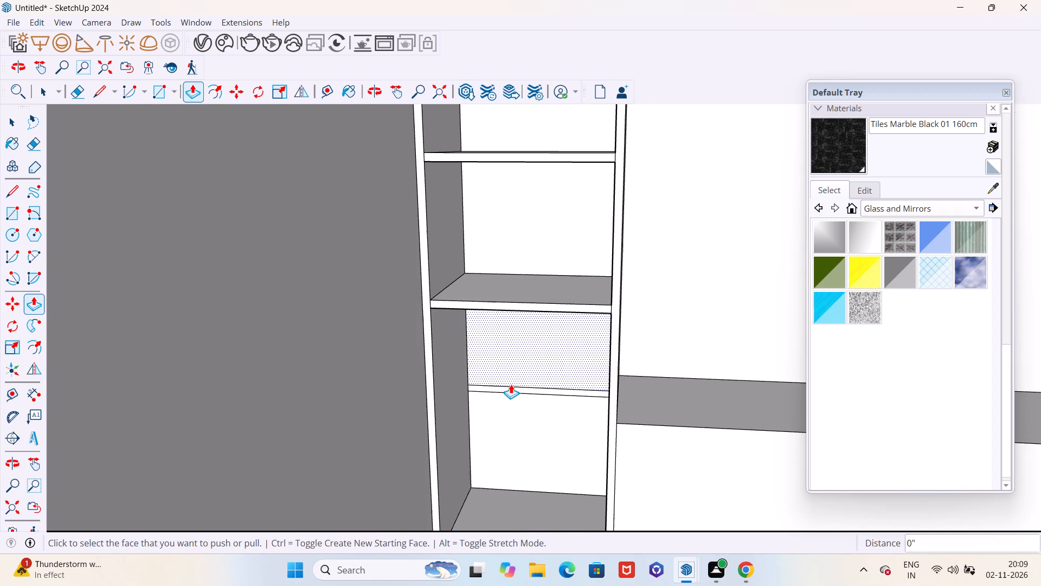
double_click(501, 394)
scroll(506, 376, "down", 16)
middle_click_drag(530, 364, 547, 364)
key("space")
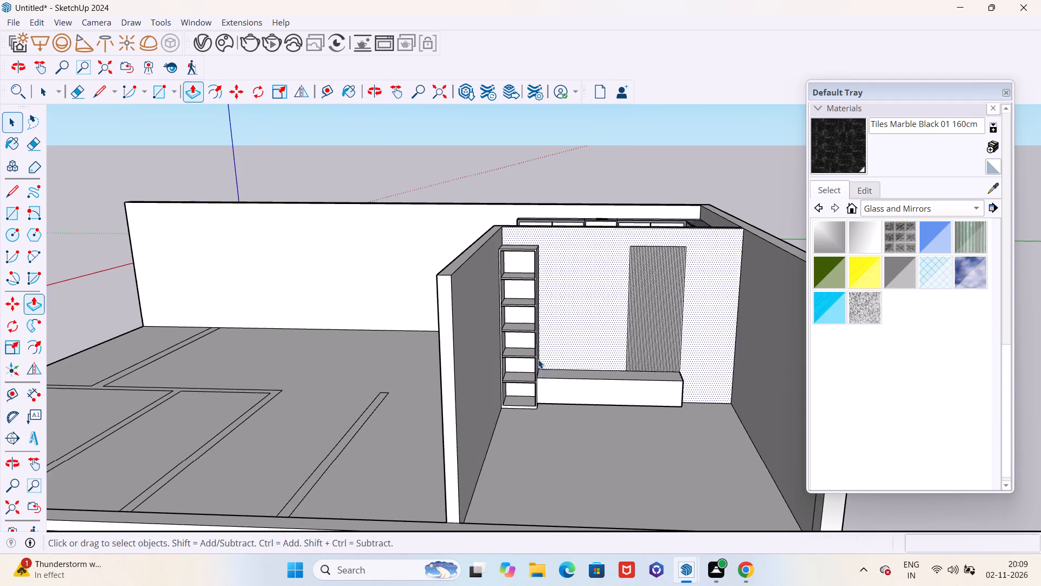
Examine the shelf unit, low box and fluted strip on the partitioned room's back wall from several angles.
scroll(513, 354, "down", 5)
middle_click_drag(511, 354, 496, 419)
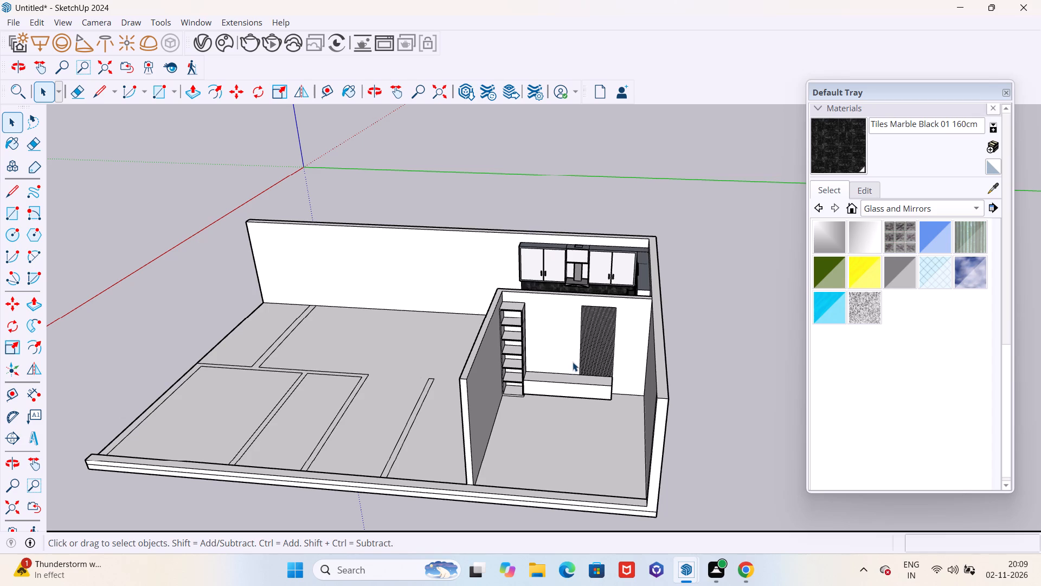
scroll(574, 362, "down", 3)
middle_click_drag(568, 364, 587, 319)
scroll(595, 369, "up", 13)
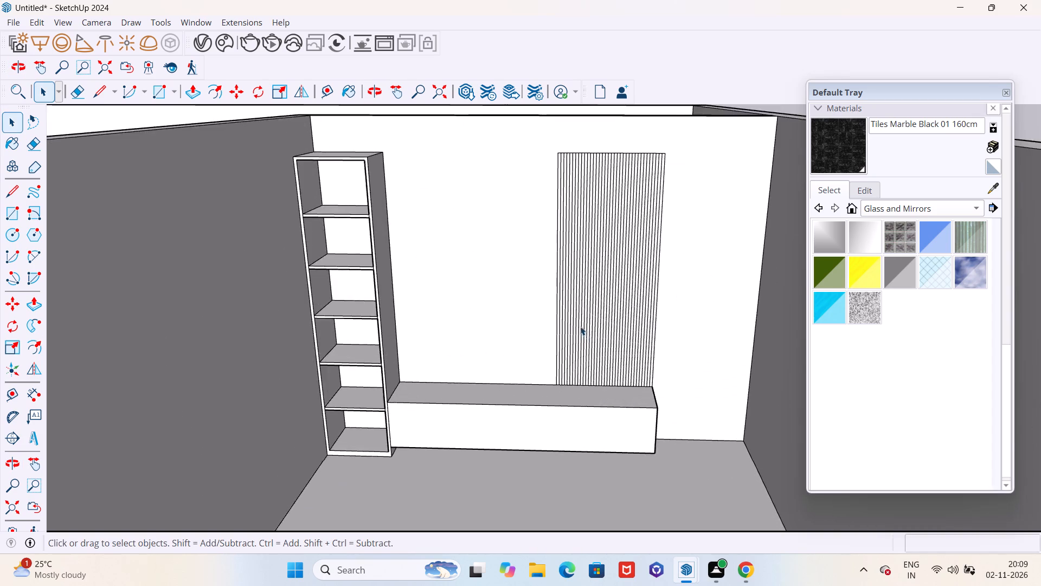
scroll(568, 324, "down", 5)
middle_click_drag(551, 326, 642, 410)
scroll(594, 309, "up", 6)
middle_click_drag(595, 309, 638, 348)
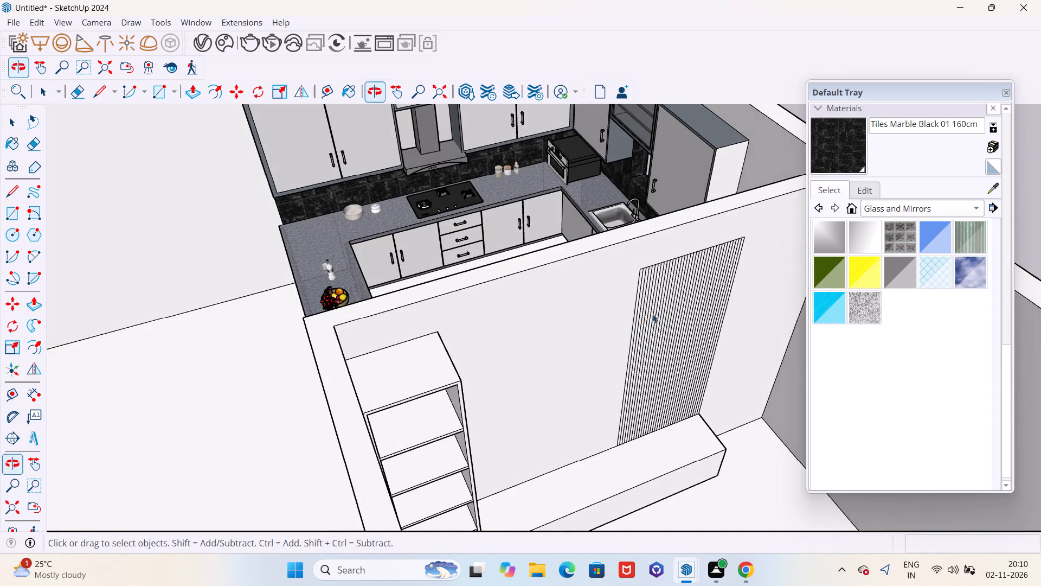
scroll(644, 295, "up", 6)
scroll(377, 320, "down", 7)
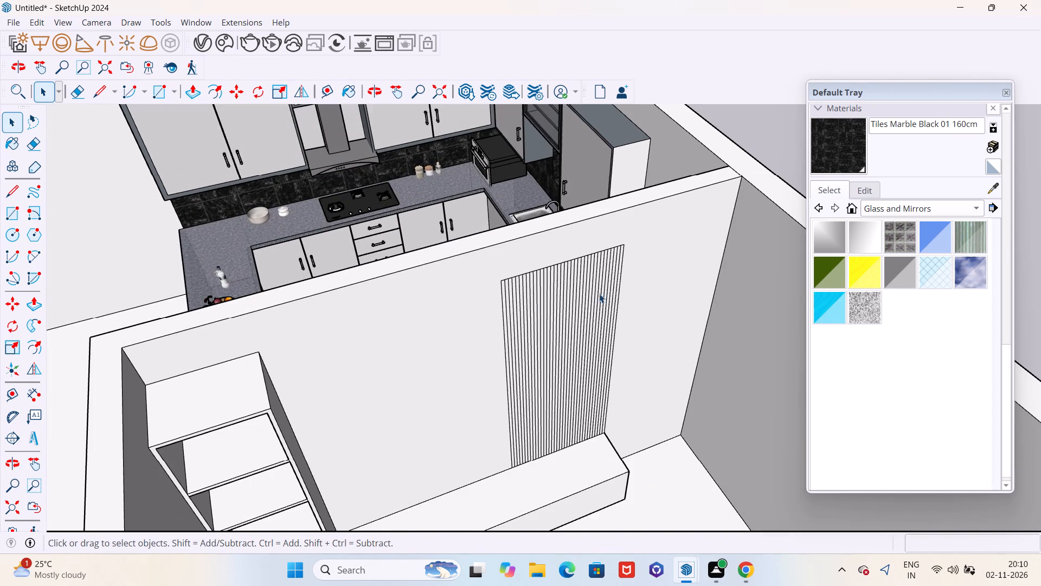
scroll(619, 293, "up", 3)
middle_click_drag(479, 267, 549, 281)
scroll(533, 324, "up", 6)
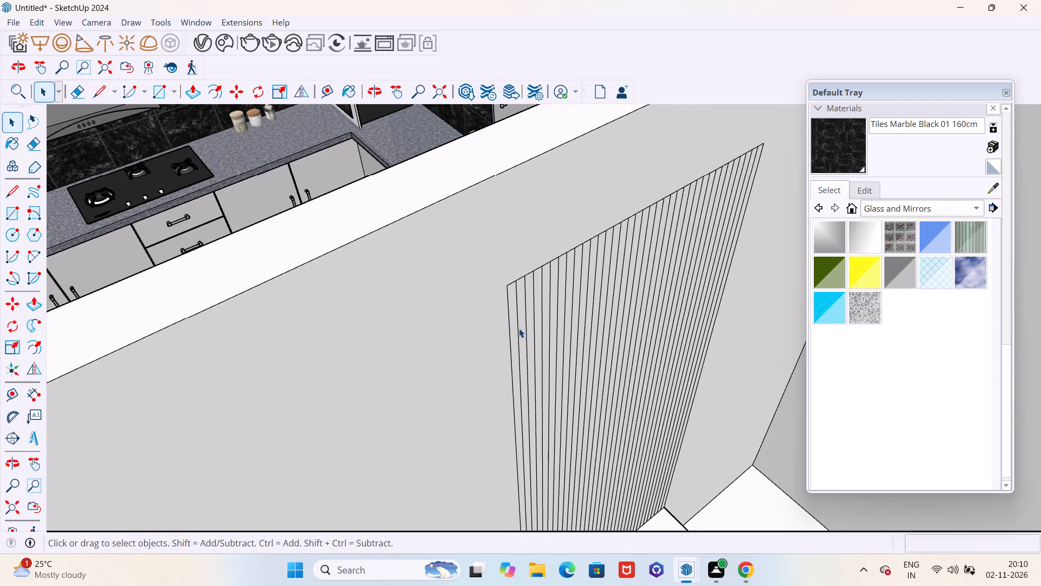
Examine the fluted strip's edges, its junction with the low box's end, and the surrounding room layout.
key("p")
scroll(379, 329, "down", 5)
key("Escape")
middle_click_drag(445, 371, 402, 329)
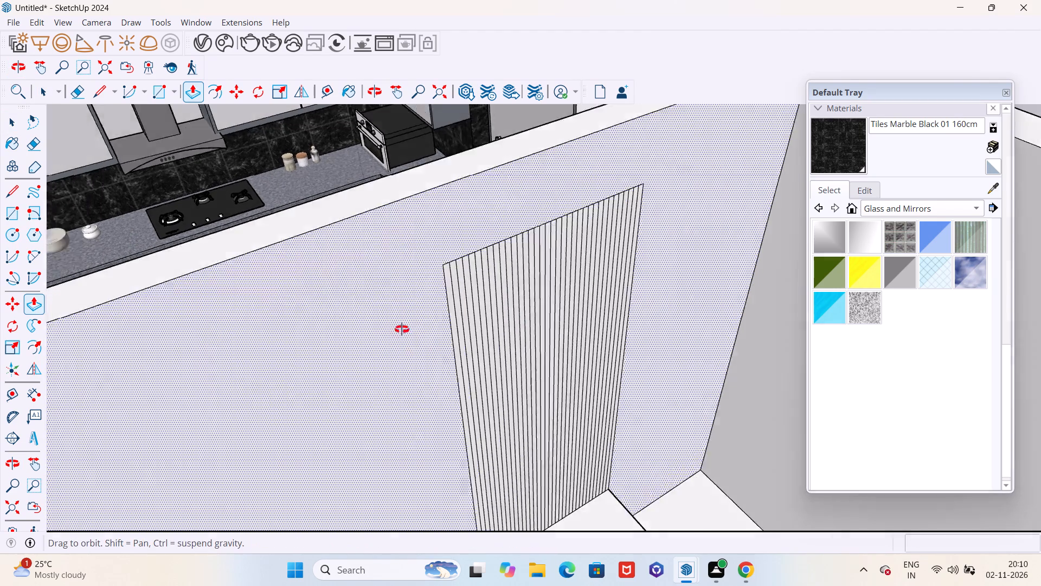
middle_click_drag(402, 329, 380, 308)
scroll(533, 329, "down", 11)
scroll(532, 333, "up", 1)
scroll(532, 334, "down", 7)
middle_click_drag(530, 383, 353, 289)
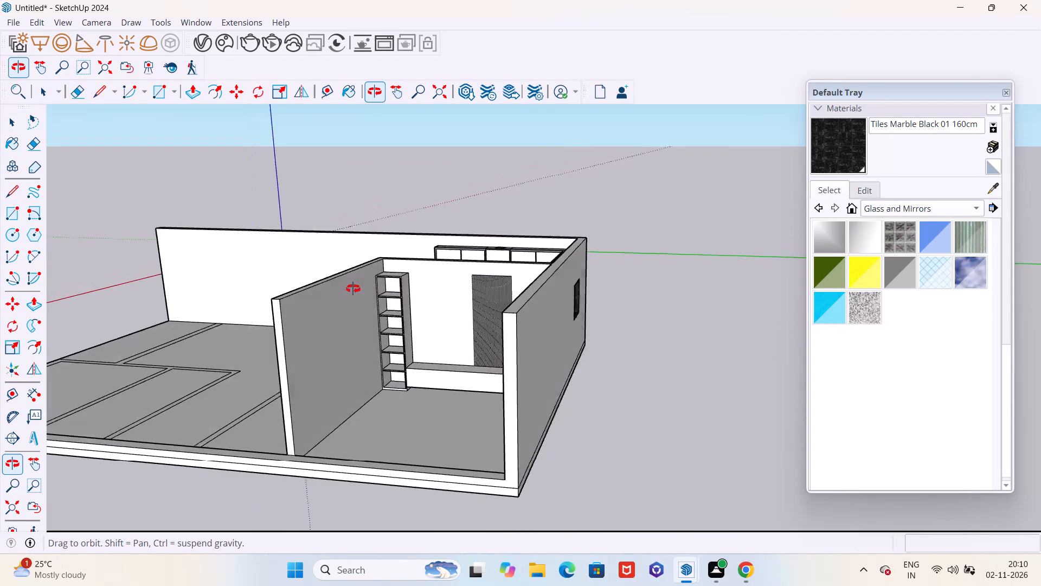
middle_click_drag(353, 289, 479, 344)
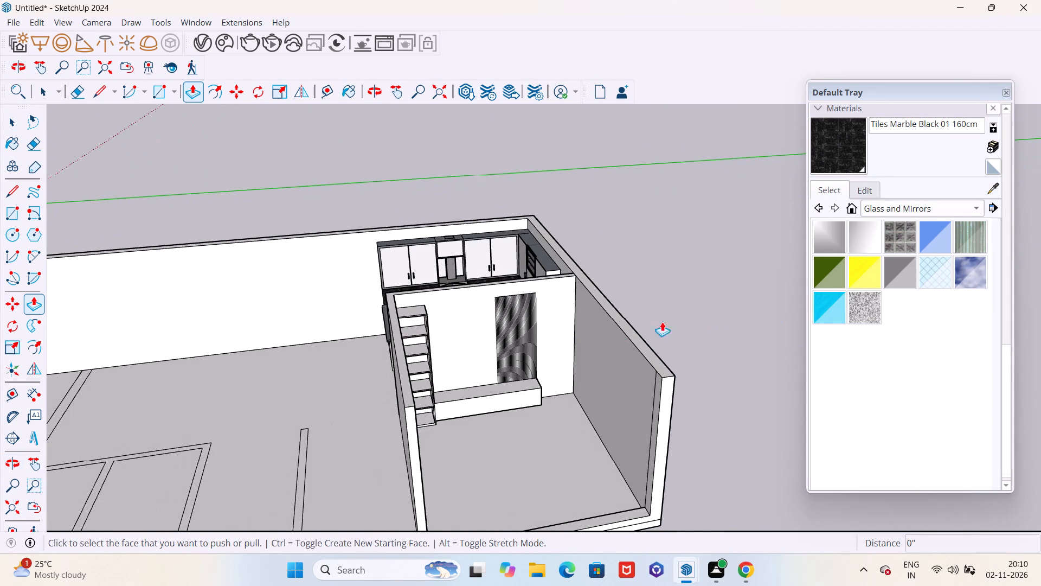
scroll(534, 338, "down", 3)
middle_click_drag(530, 340, 501, 351)
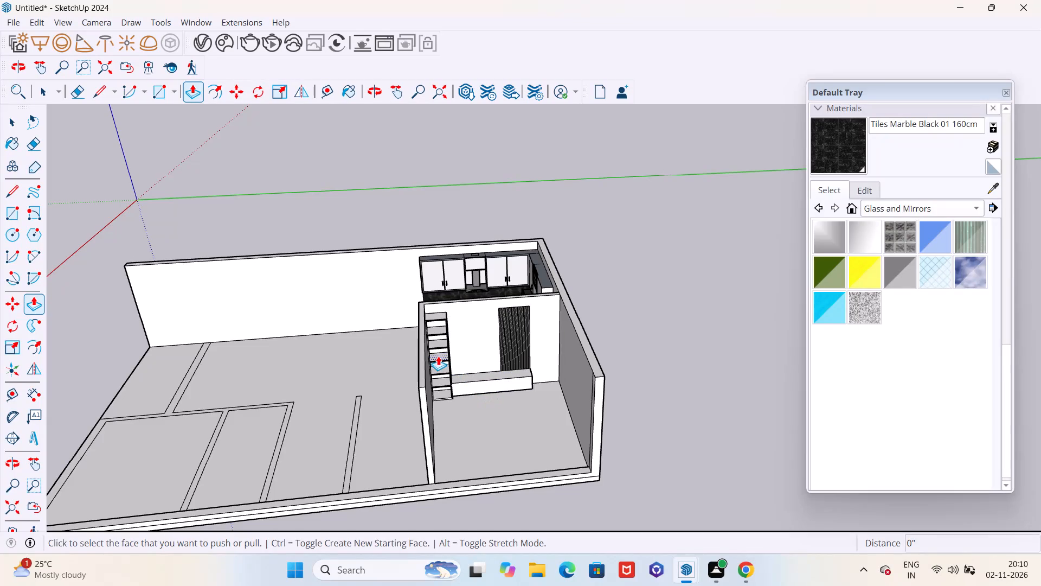
middle_click_drag(566, 416, 543, 380)
scroll(537, 362, "up", 15)
middle_click_drag(486, 365, 496, 364)
scroll(495, 368, "up", 3)
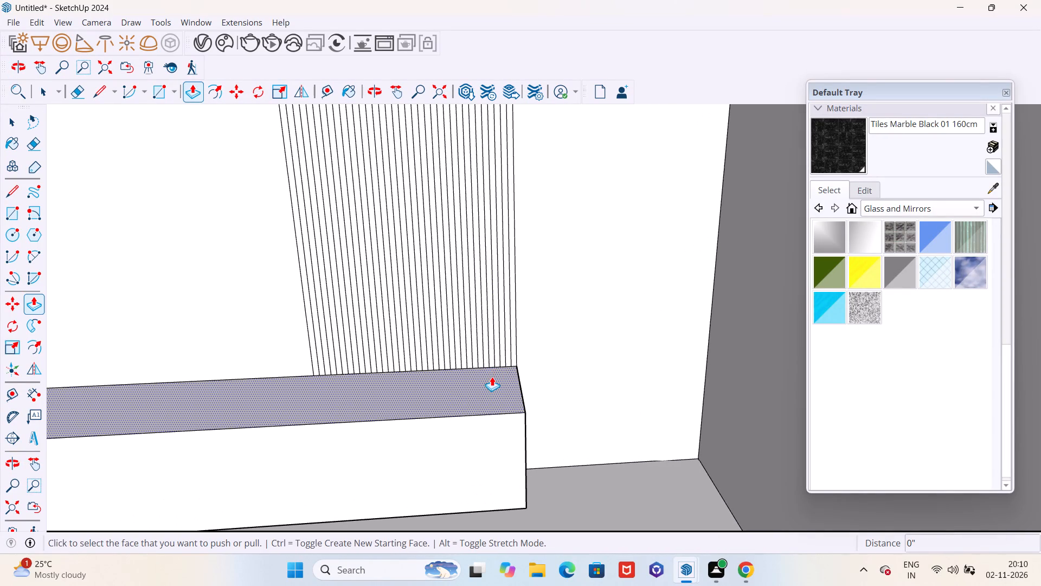
scroll(490, 379, "down", 12)
scroll(490, 380, "up", 1)
scroll(490, 380, "down", 3)
middle_click_drag(487, 379, 488, 372)
scroll(529, 363, "down", 4)
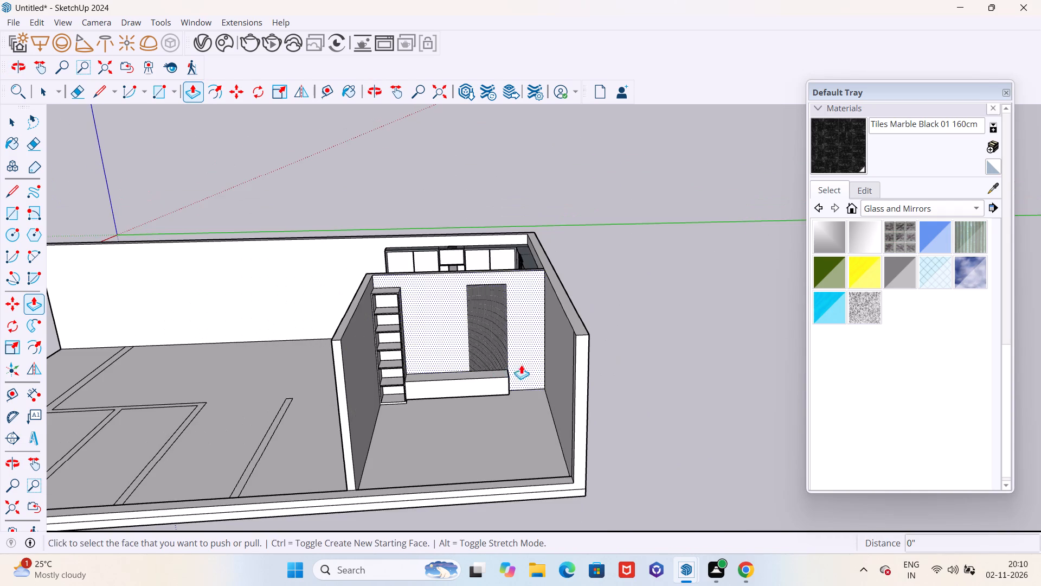
Open the Asian Paints Chromatics material collection.
middle_click_drag(503, 361, 608, 353)
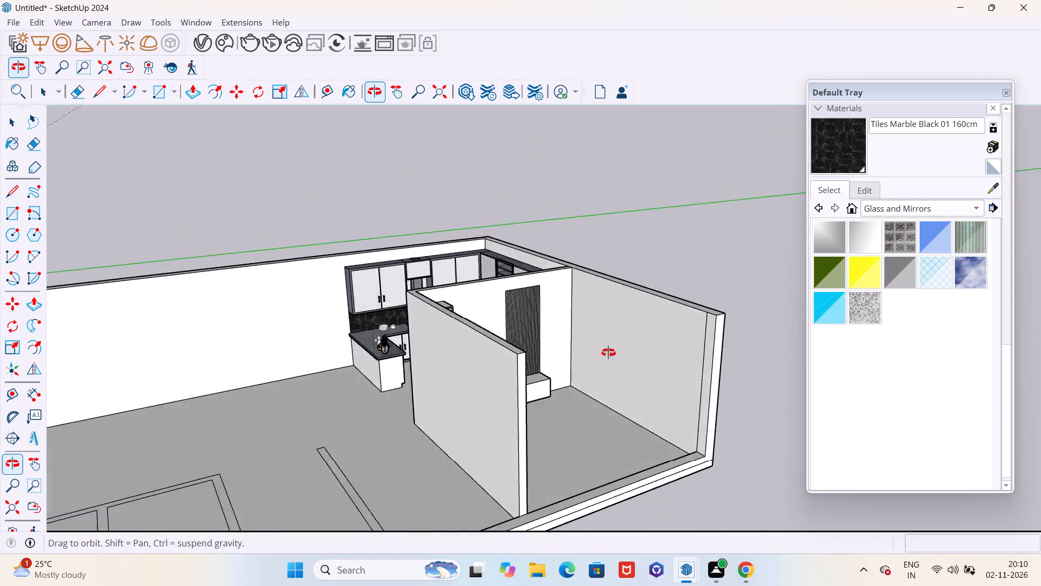
middle_click_drag(608, 353, 560, 354)
key("space")
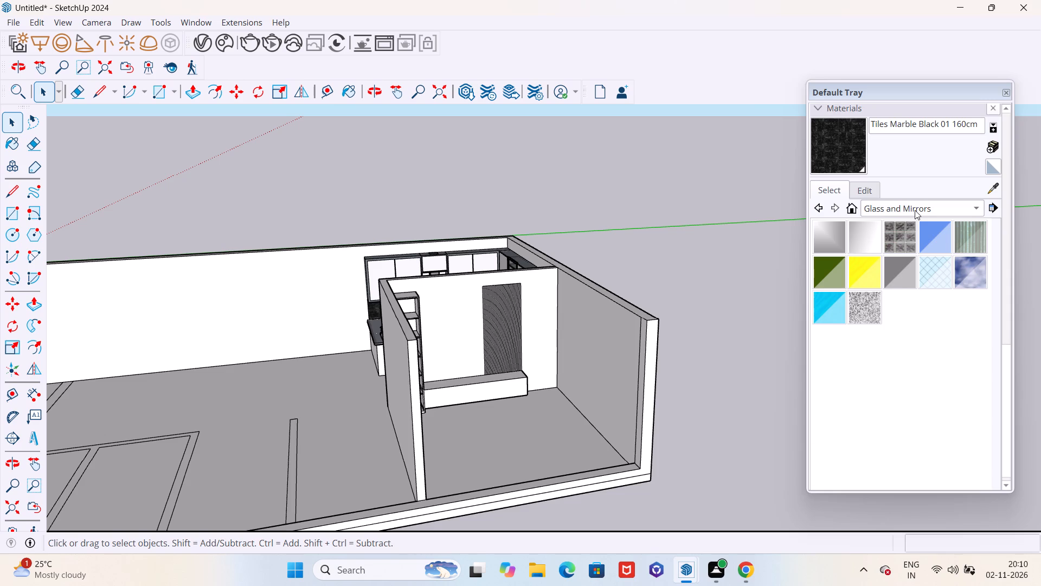
left_click(915, 210)
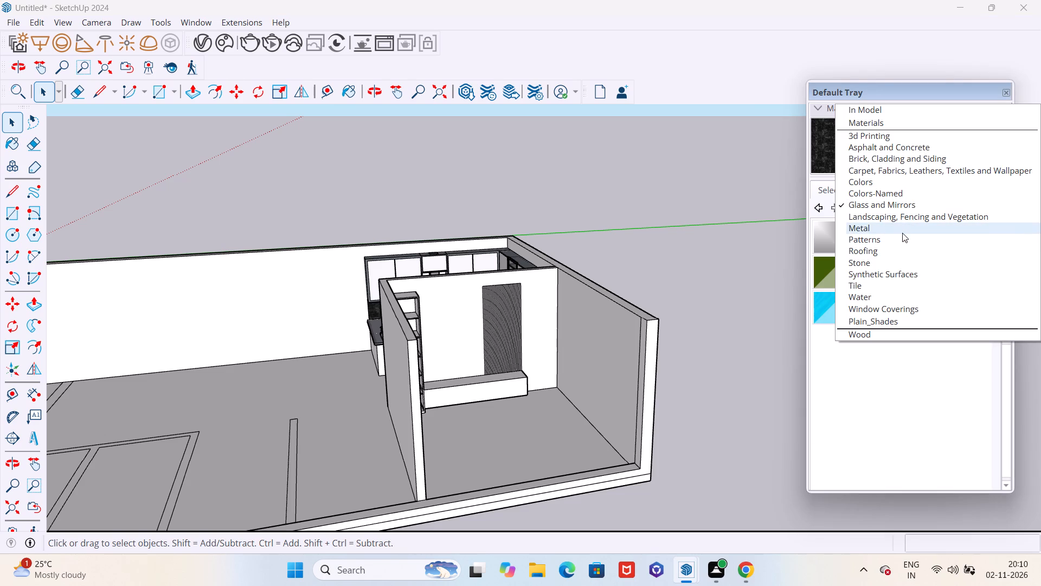
left_click(868, 412)
left_click(818, 207)
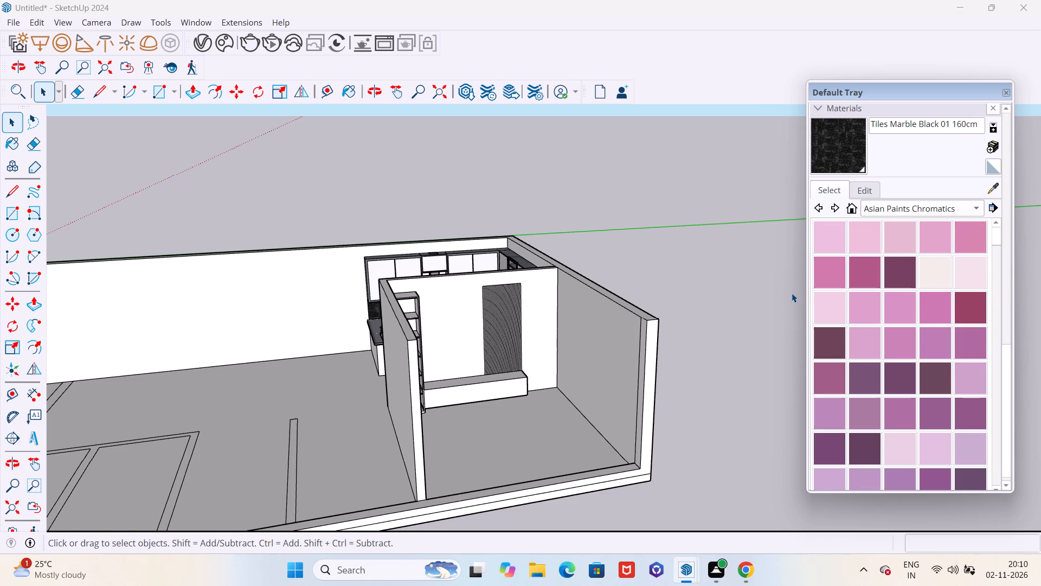
Browse the Asian Paints Chromatics swatches for a neutral wall colour for the partitioned room.
scroll(849, 364, "down", 13)
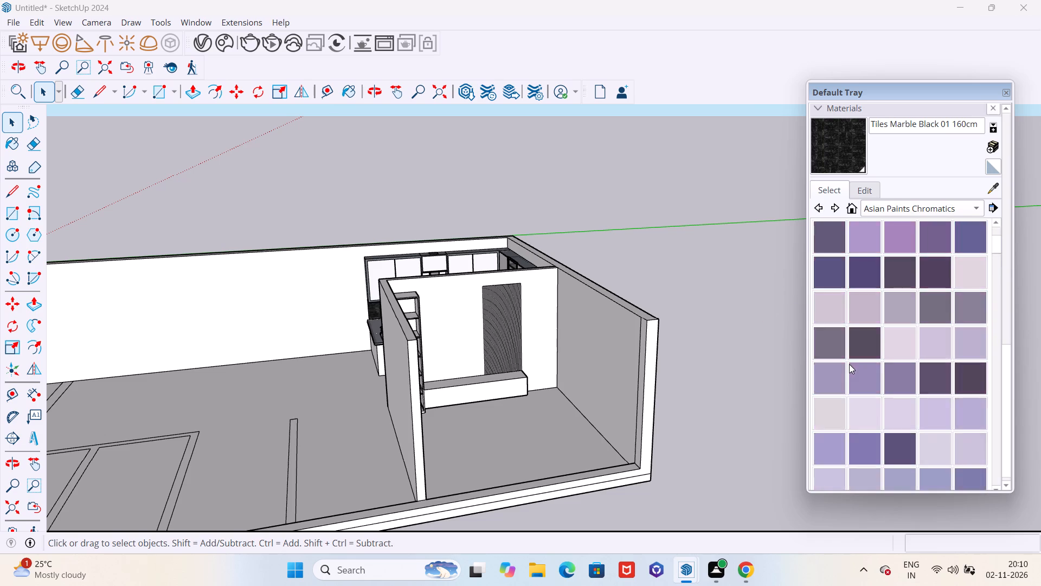
scroll(849, 364, "down", 17)
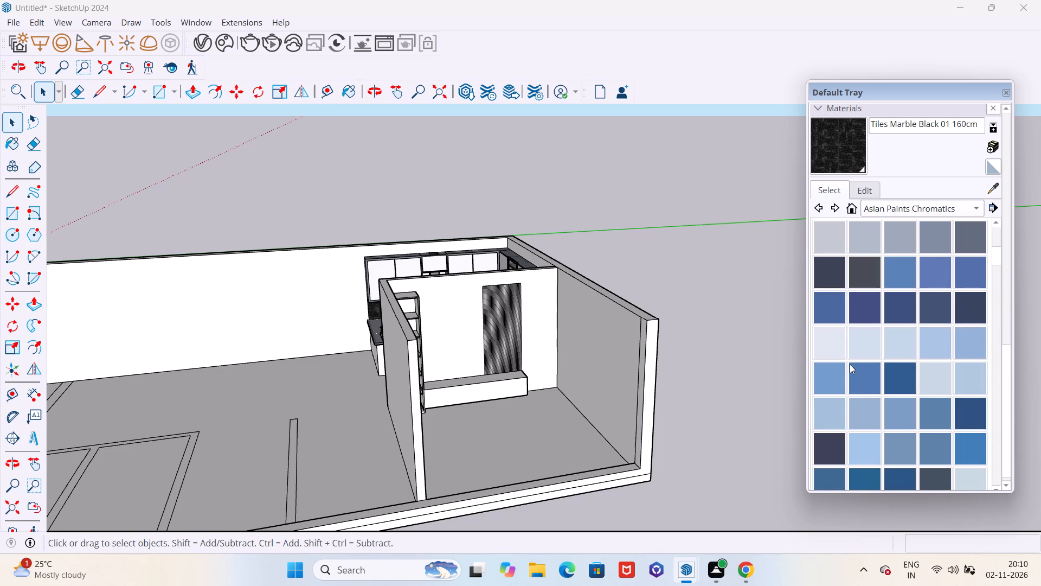
scroll(860, 361, "down", 20)
scroll(860, 361, "down", 4)
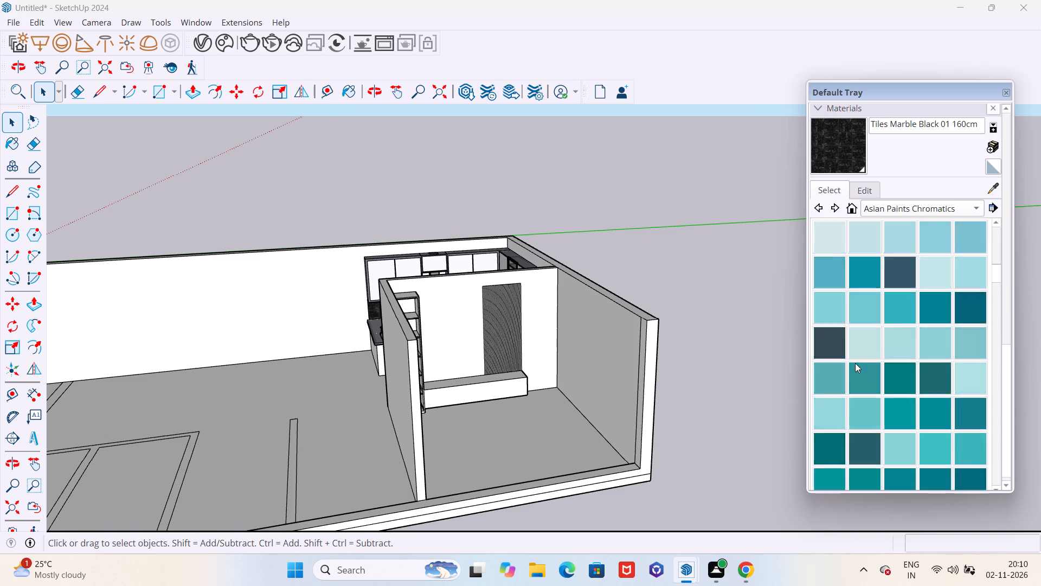
scroll(855, 363, "down", 12)
scroll(854, 364, "up", 1)
scroll(854, 364, "down", 8)
scroll(853, 364, "up", 1)
scroll(853, 364, "down", 20)
scroll(853, 364, "down", 4)
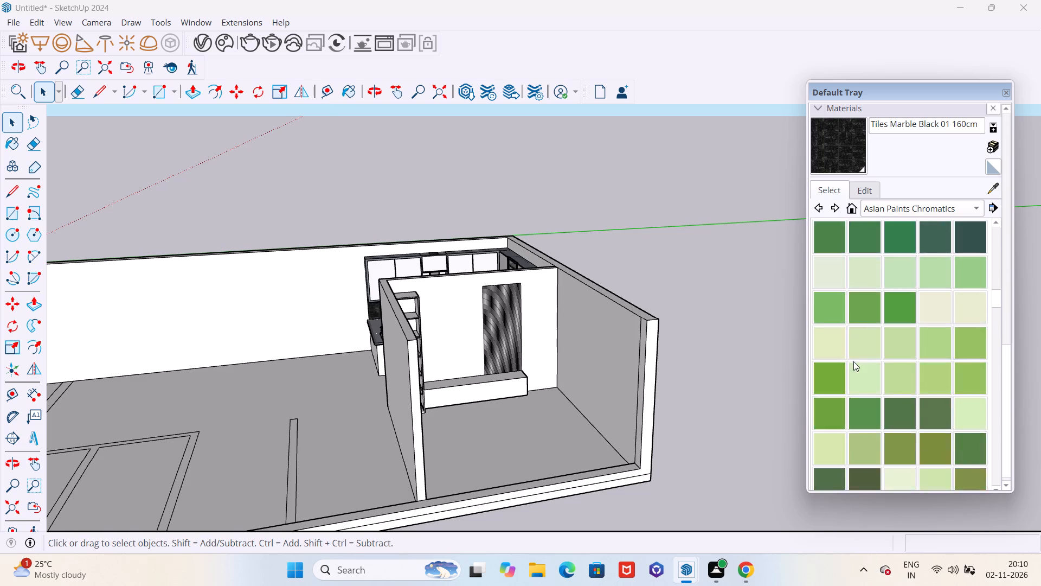
scroll(853, 361, "down", 20)
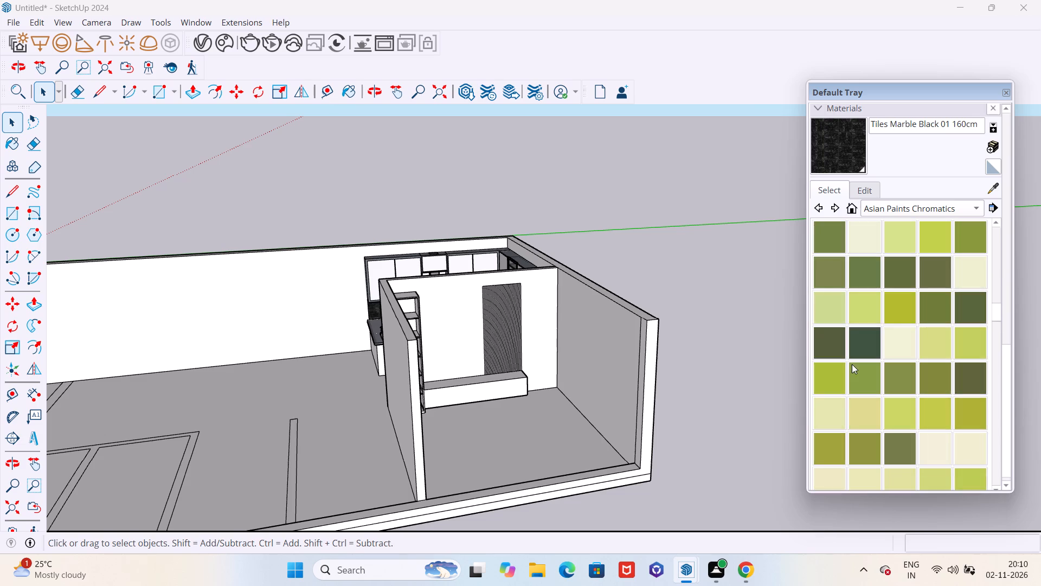
scroll(851, 365, "down", 12)
scroll(851, 366, "up", 2)
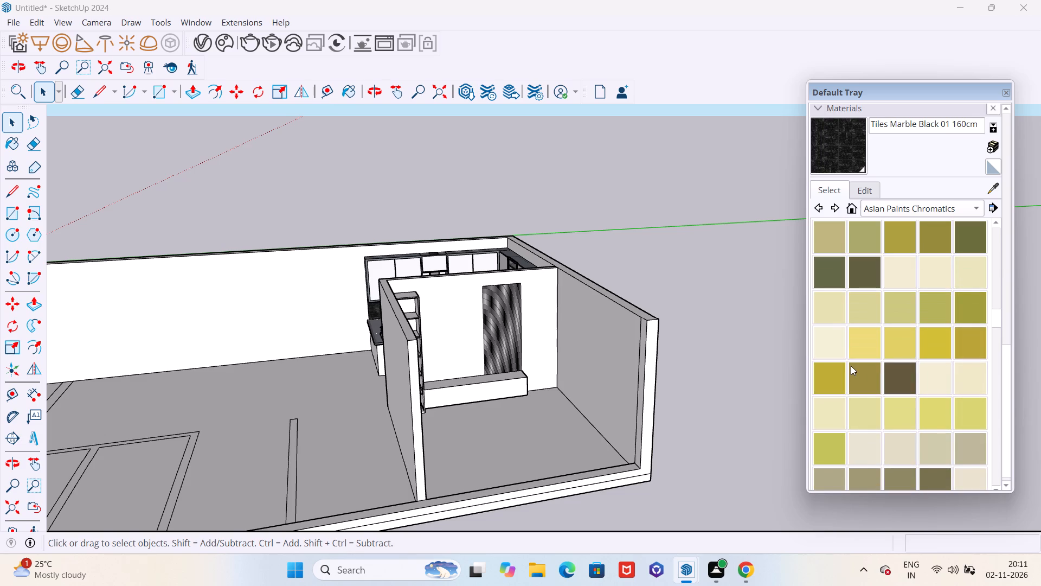
scroll(851, 367, "down", 5)
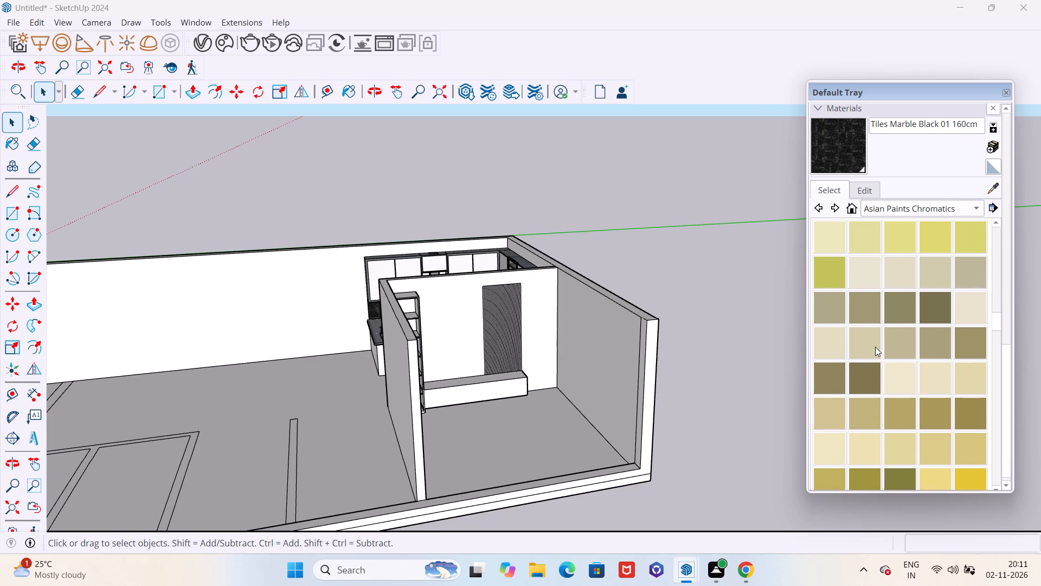
scroll(908, 361, "down", 2)
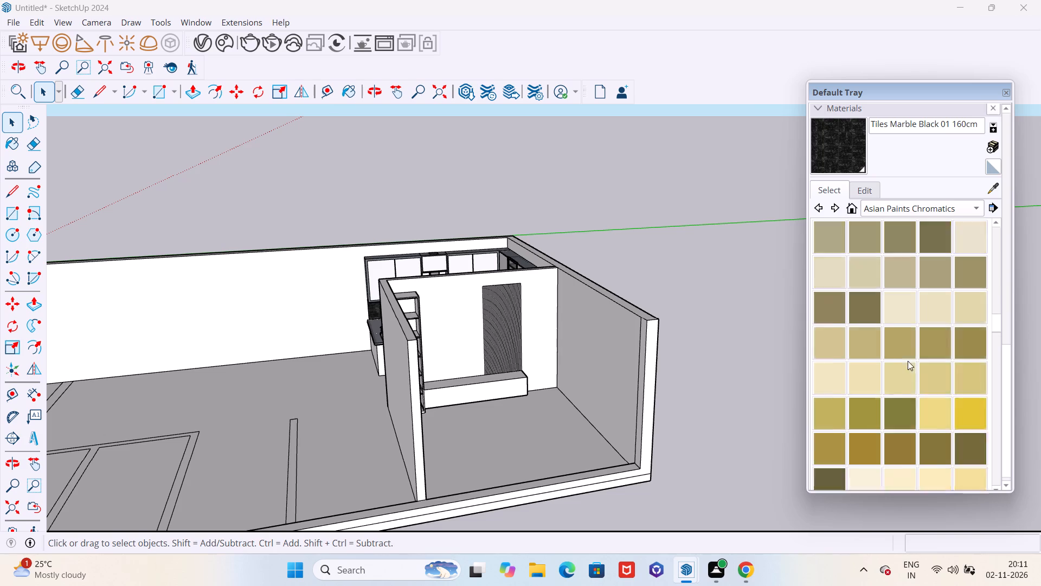
scroll(908, 361, "down", 8)
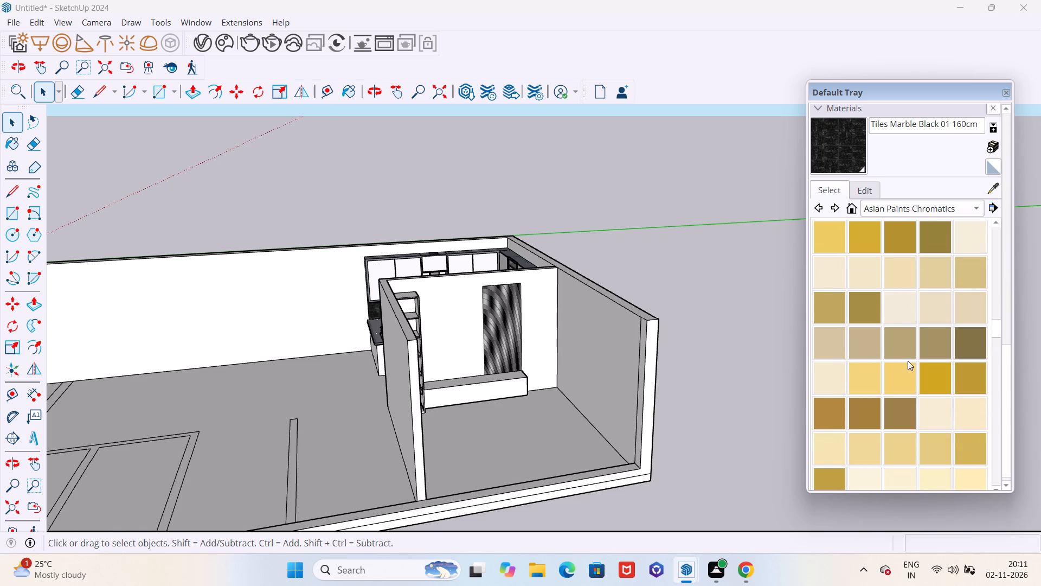
scroll(908, 361, "up", 5)
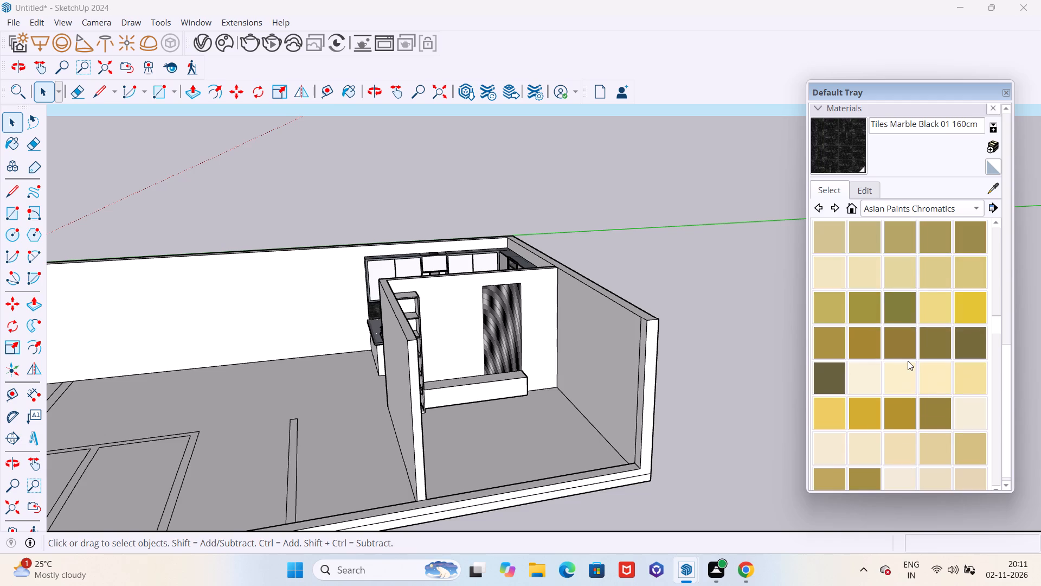
scroll(908, 361, "up", 1)
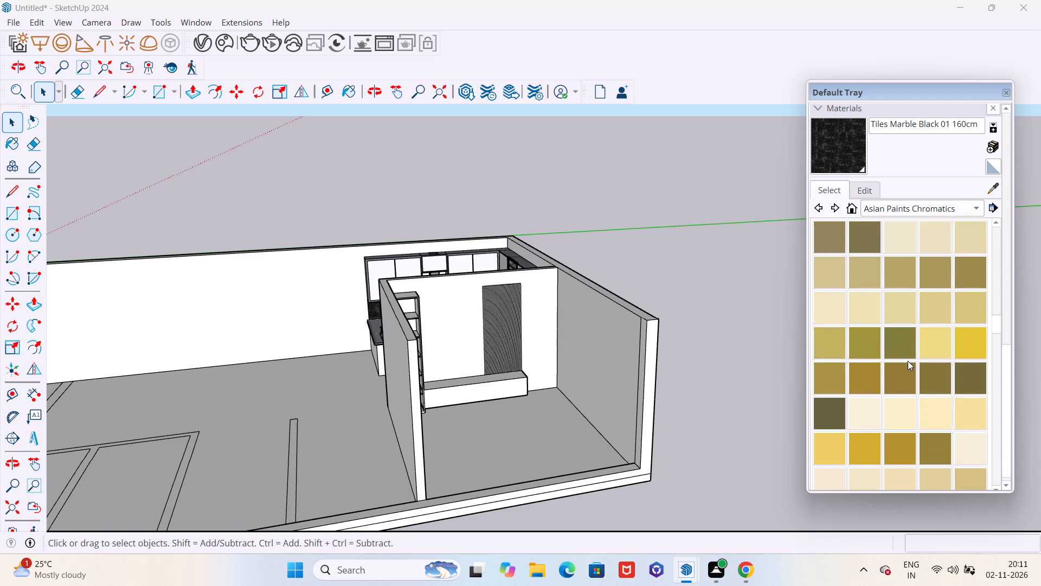
scroll(908, 361, "down", 20)
scroll(908, 361, "down", 9)
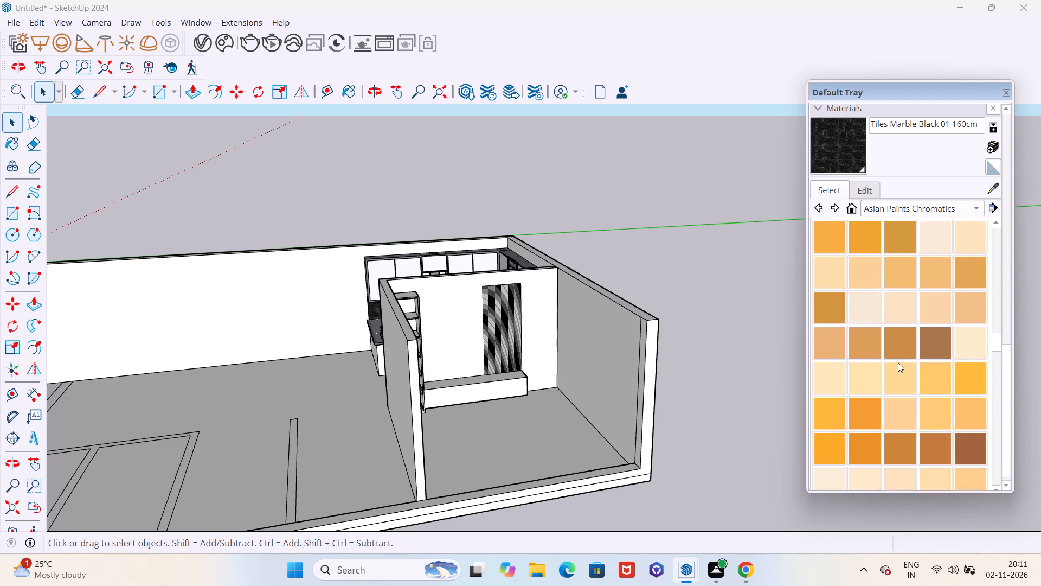
scroll(898, 362, "down", 20)
scroll(898, 362, "down", 15)
scroll(897, 366, "up", 1)
scroll(897, 366, "down", 4)
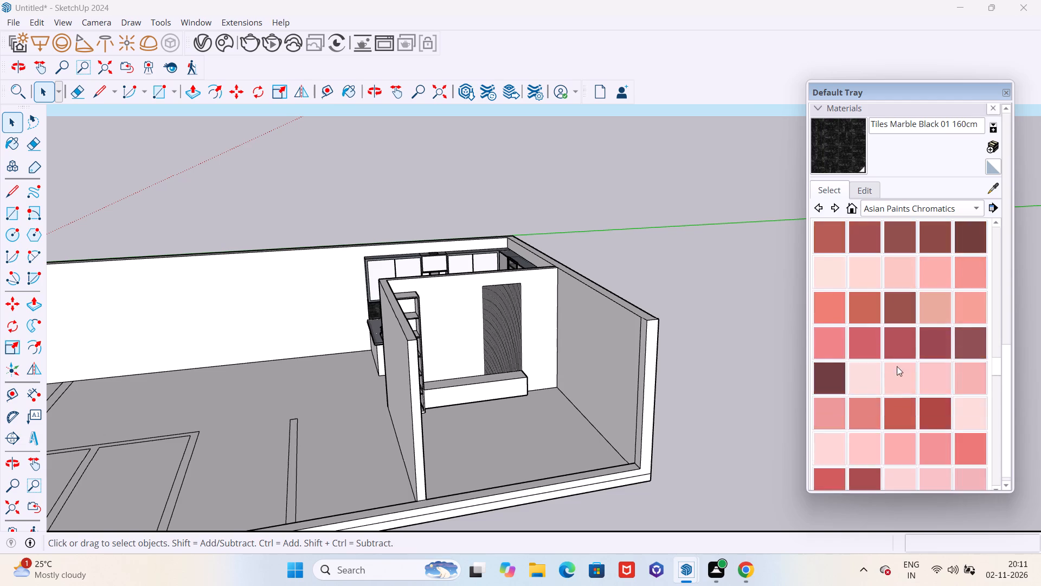
scroll(897, 366, "down", 20)
scroll(897, 366, "down", 20)
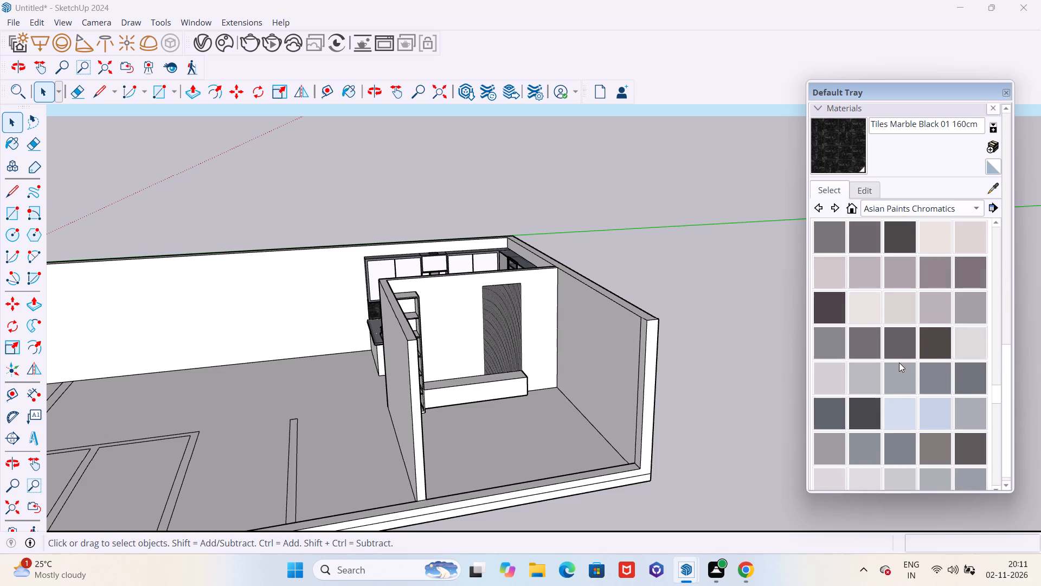
scroll(899, 362, "down", 20)
scroll(899, 362, "down", 7)
scroll(899, 362, "up", 4)
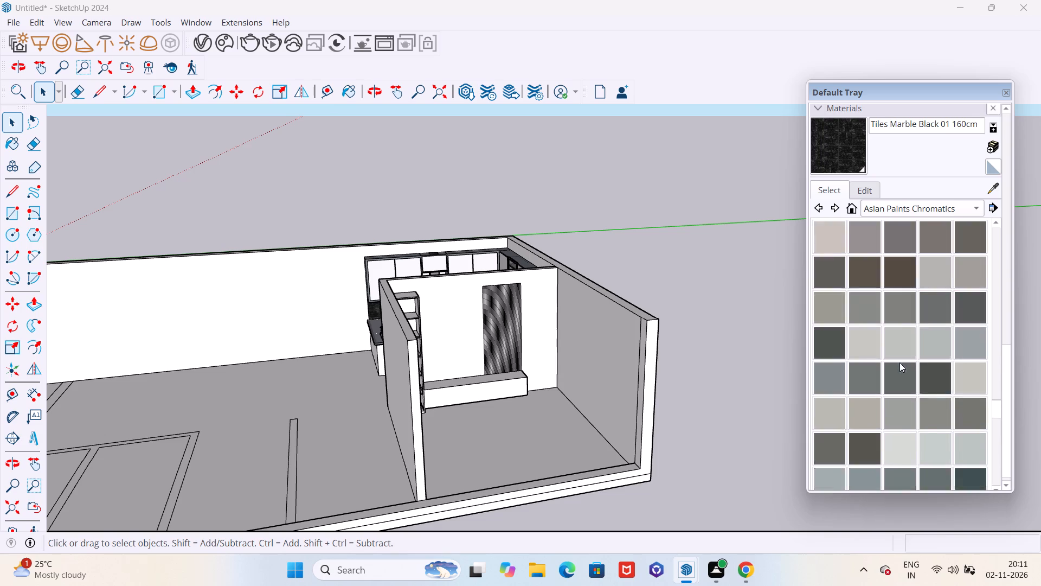
scroll(899, 362, "up", 5)
scroll(899, 362, "down", 8)
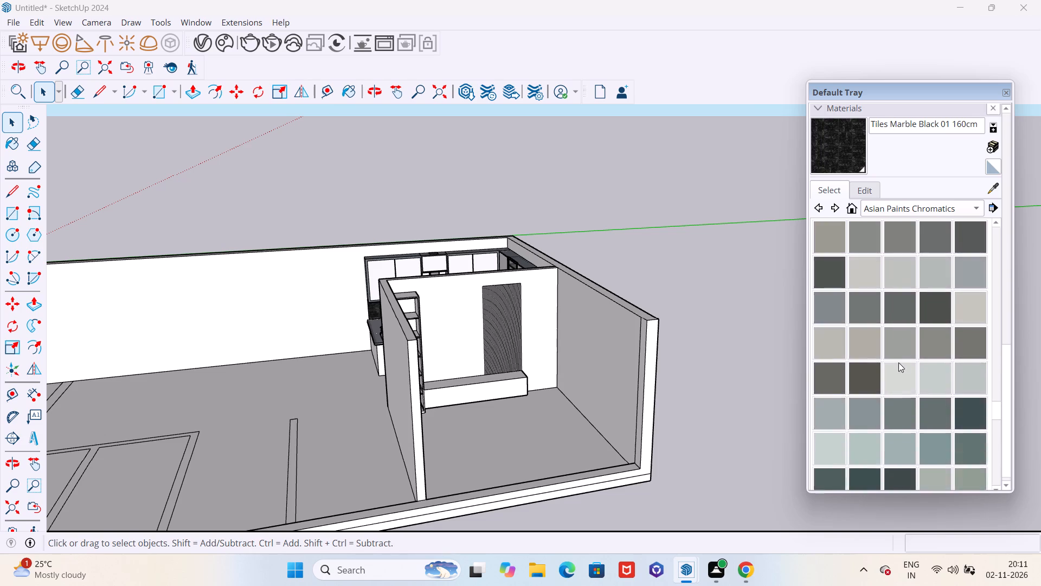
scroll(898, 362, "down", 9)
scroll(899, 363, "up", 1)
scroll(899, 363, "down", 12)
scroll(898, 363, "up", 1)
scroll(898, 363, "down", 5)
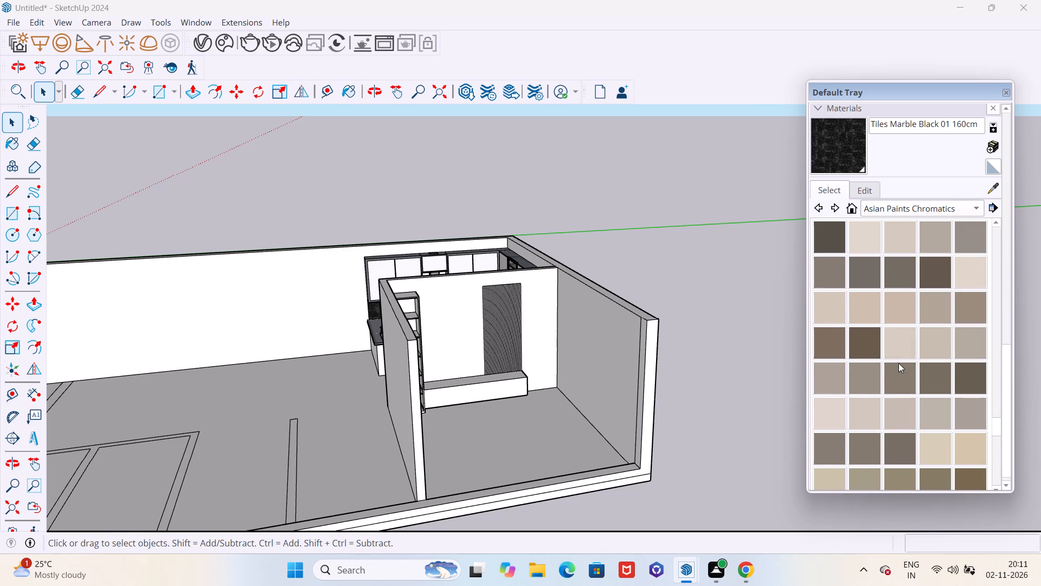
scroll(898, 363, "down", 5)
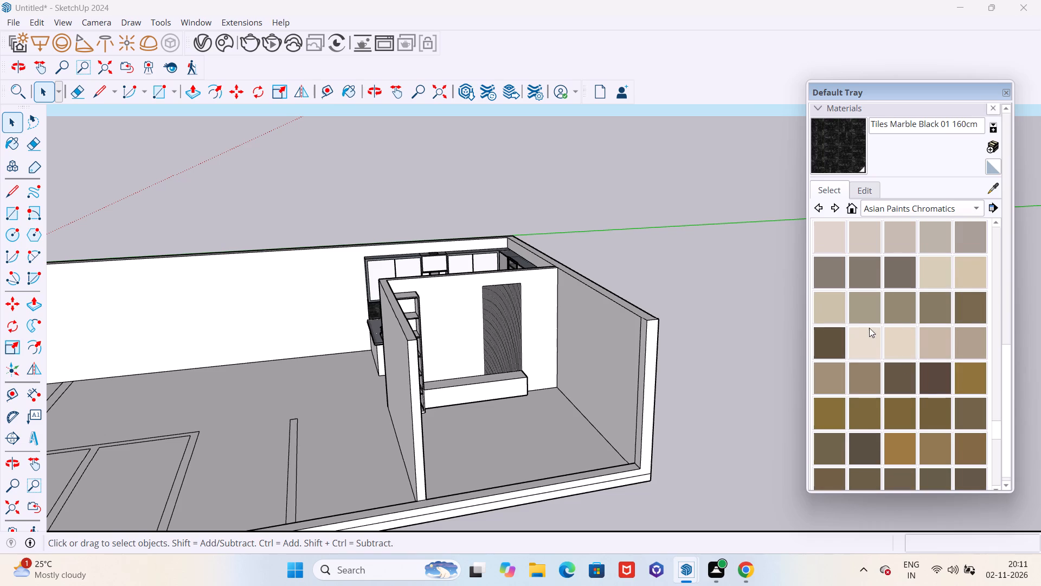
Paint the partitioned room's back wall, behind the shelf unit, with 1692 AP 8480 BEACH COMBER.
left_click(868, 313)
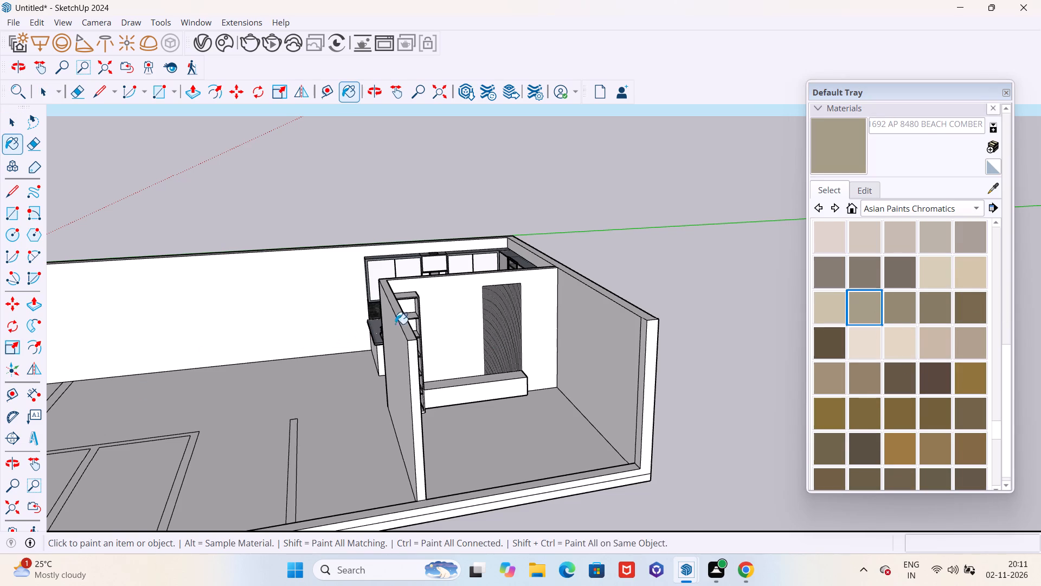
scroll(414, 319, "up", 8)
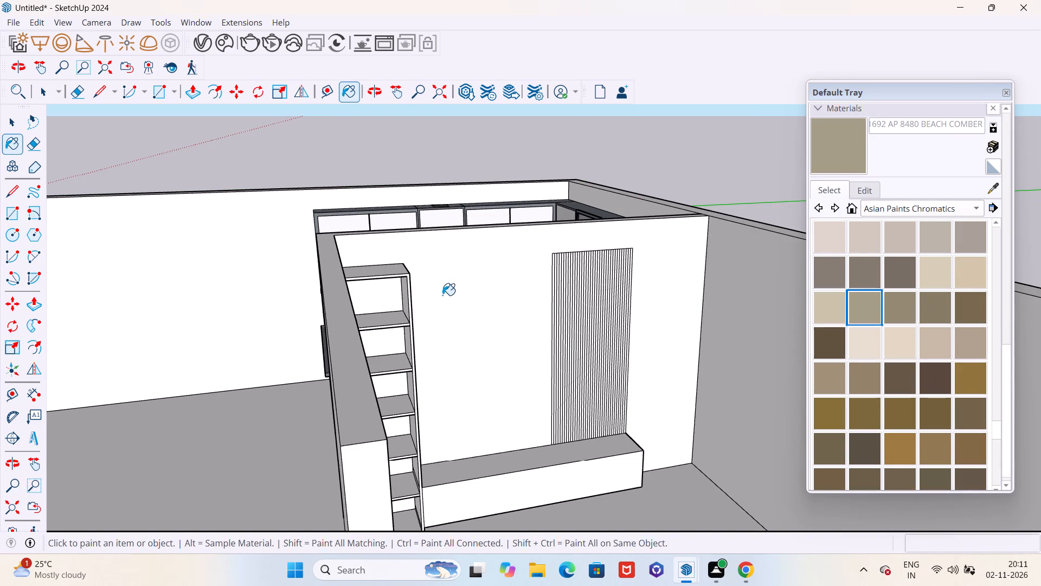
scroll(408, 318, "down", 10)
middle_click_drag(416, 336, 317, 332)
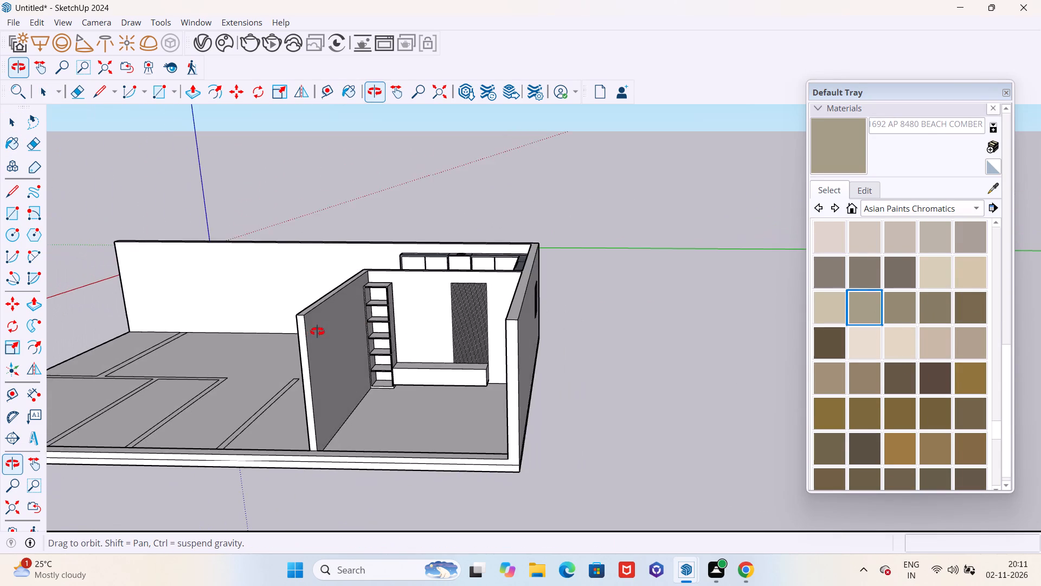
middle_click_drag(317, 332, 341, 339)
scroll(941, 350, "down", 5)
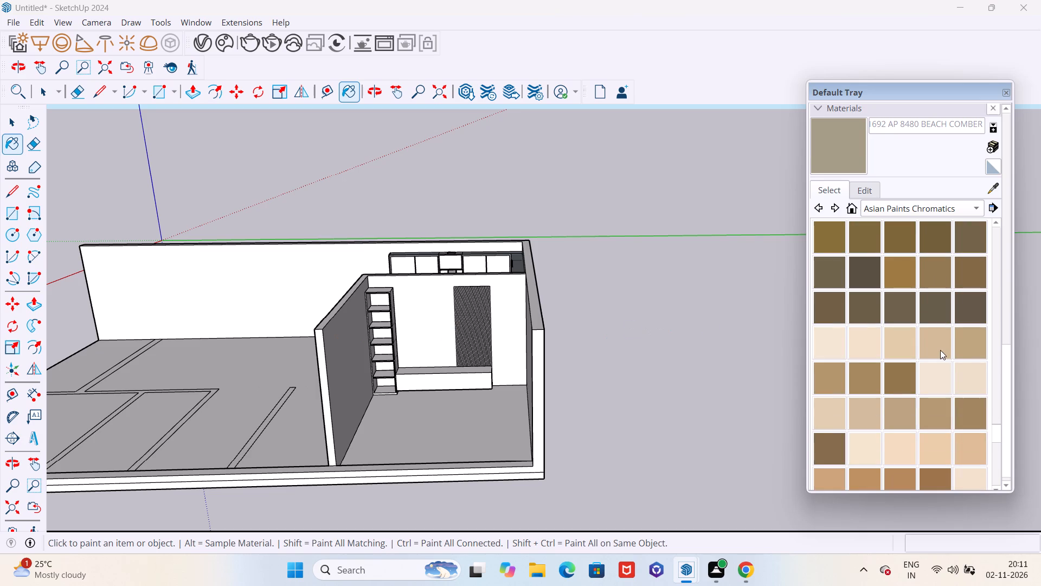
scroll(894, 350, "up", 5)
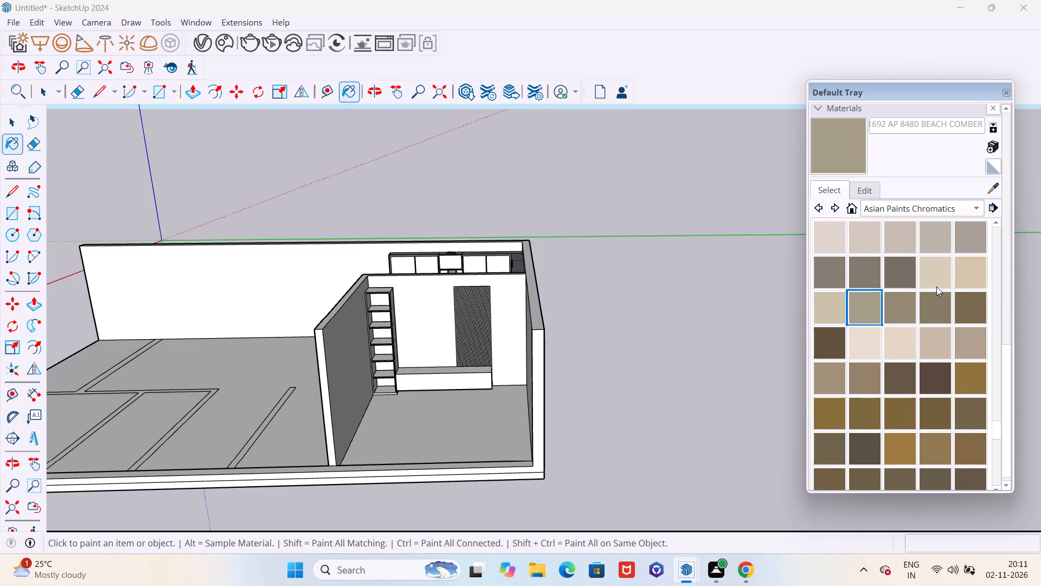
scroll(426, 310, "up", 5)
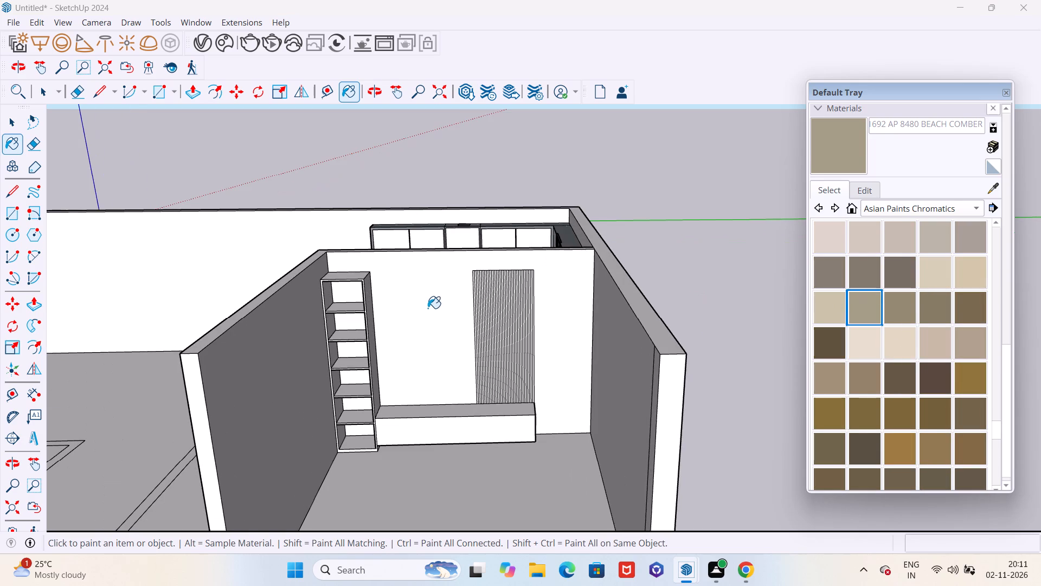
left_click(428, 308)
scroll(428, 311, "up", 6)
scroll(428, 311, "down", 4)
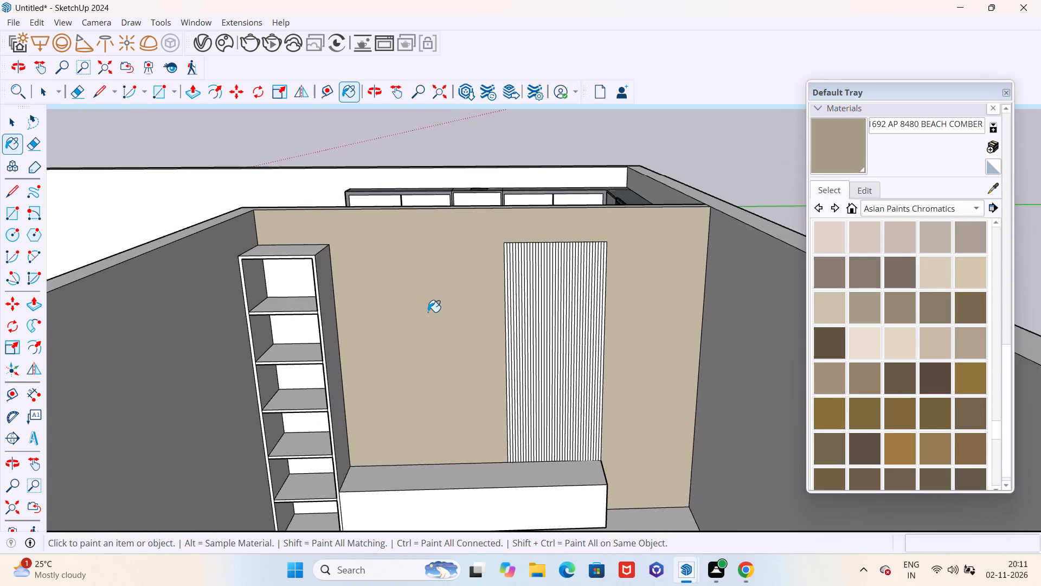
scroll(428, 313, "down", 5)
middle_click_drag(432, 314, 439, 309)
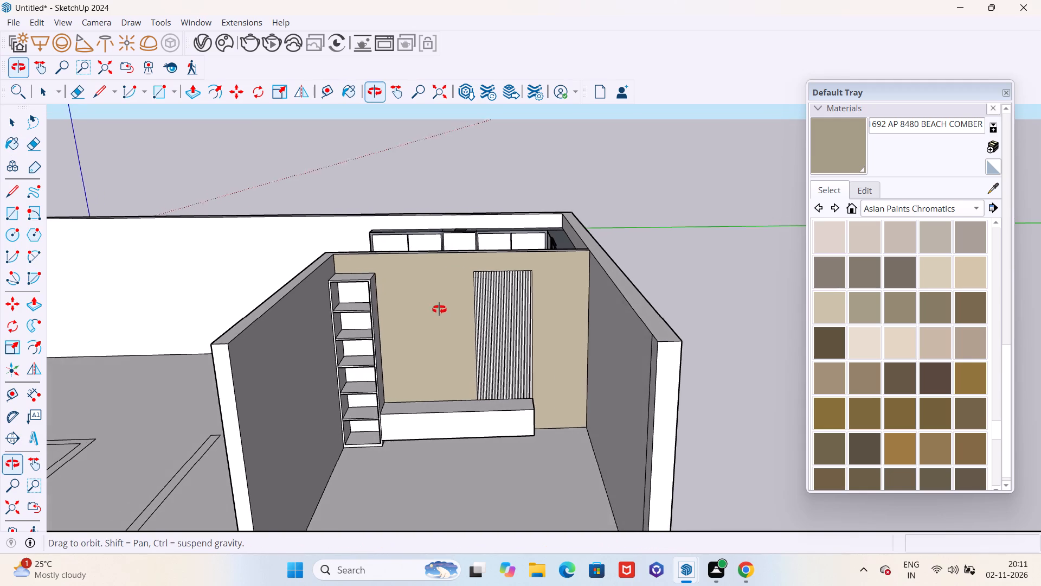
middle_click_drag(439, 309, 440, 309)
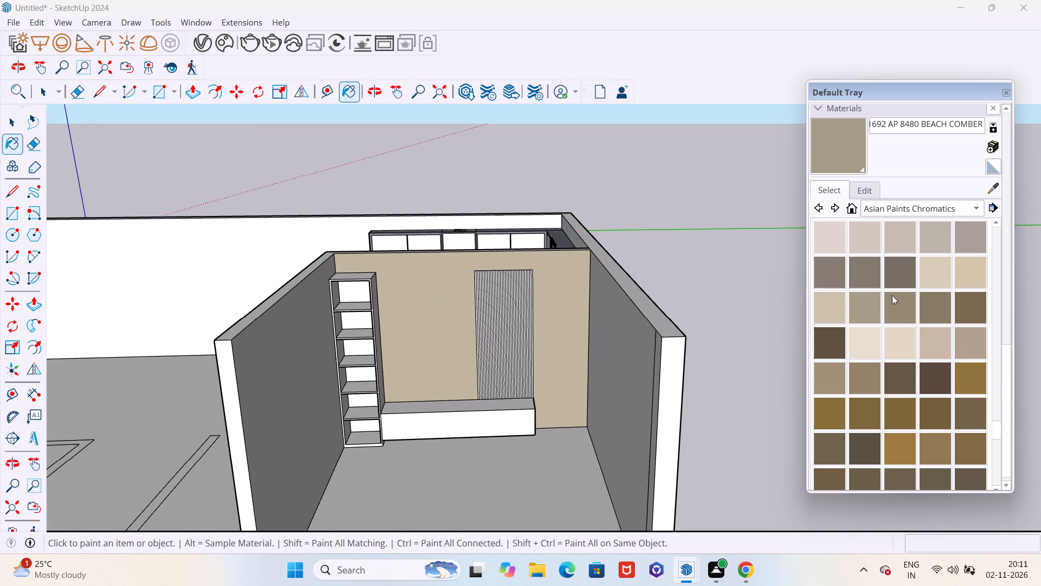
Paint the partitioned room's back wall with the lighter 1689 AP 8482 GREY BUCK.
left_click(930, 277)
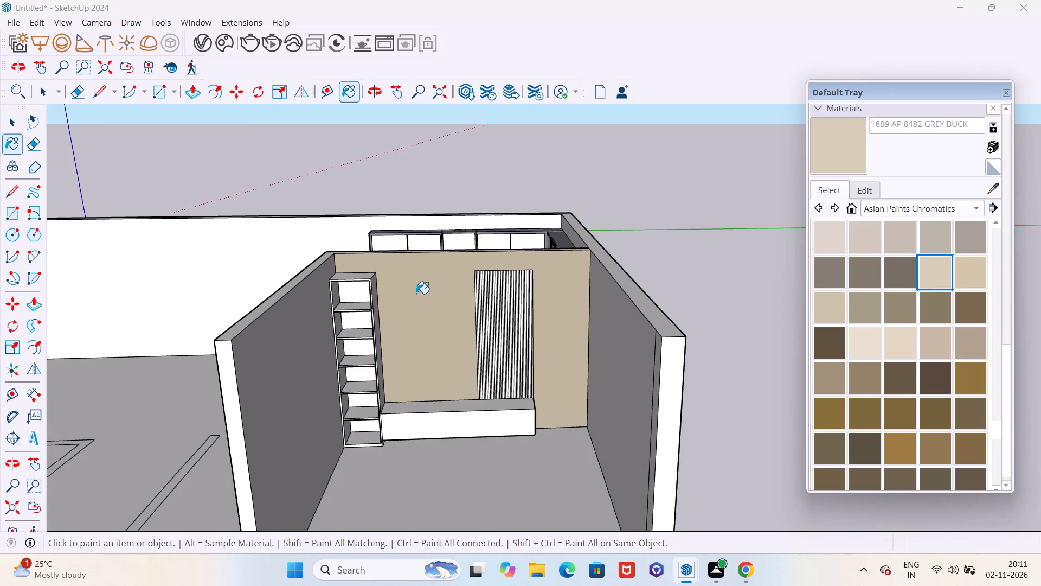
left_click(416, 294)
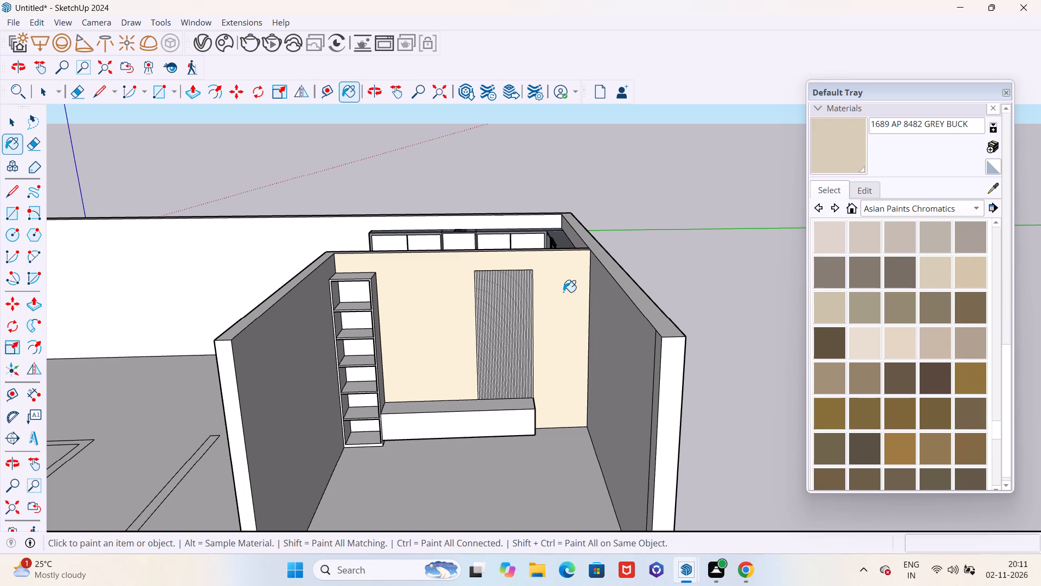
Paint the inner faces of the partitioned room's two side walls with 1689 AP 8482 GREY BUCK.
left_click(609, 326)
middle_click_drag(593, 329, 539, 335)
left_click(279, 344)
scroll(460, 310, "down", 6)
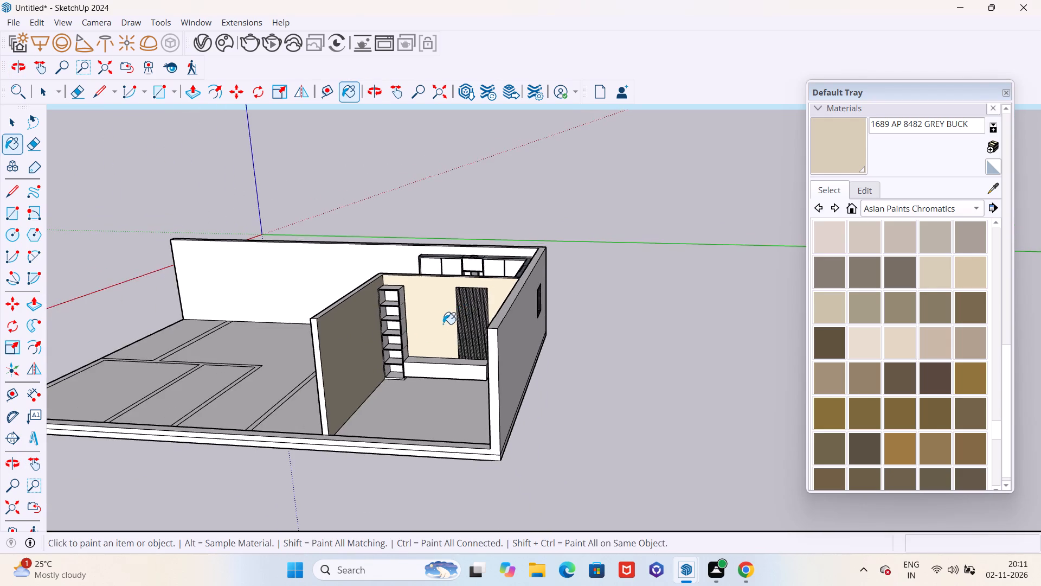
middle_click_drag(446, 321, 486, 301)
scroll(502, 367, "up", 6)
scroll(500, 358, "down", 4)
middle_click_drag(484, 350, 537, 349)
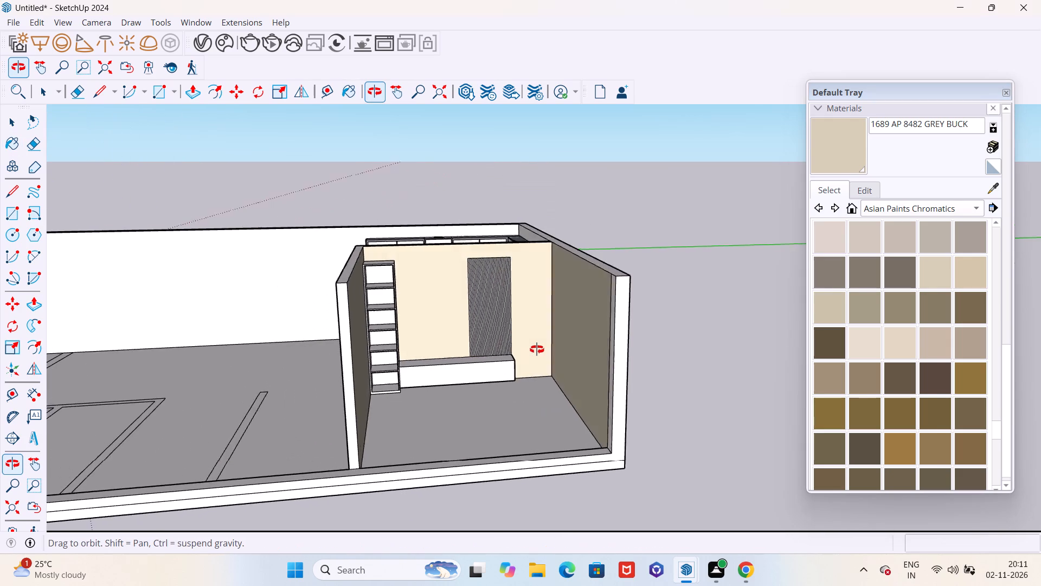
Edit the 1689 AP 8482 GREY BUCK wall colour to saturation 25 and lightness 79.
middle_click_drag(537, 349, 505, 357)
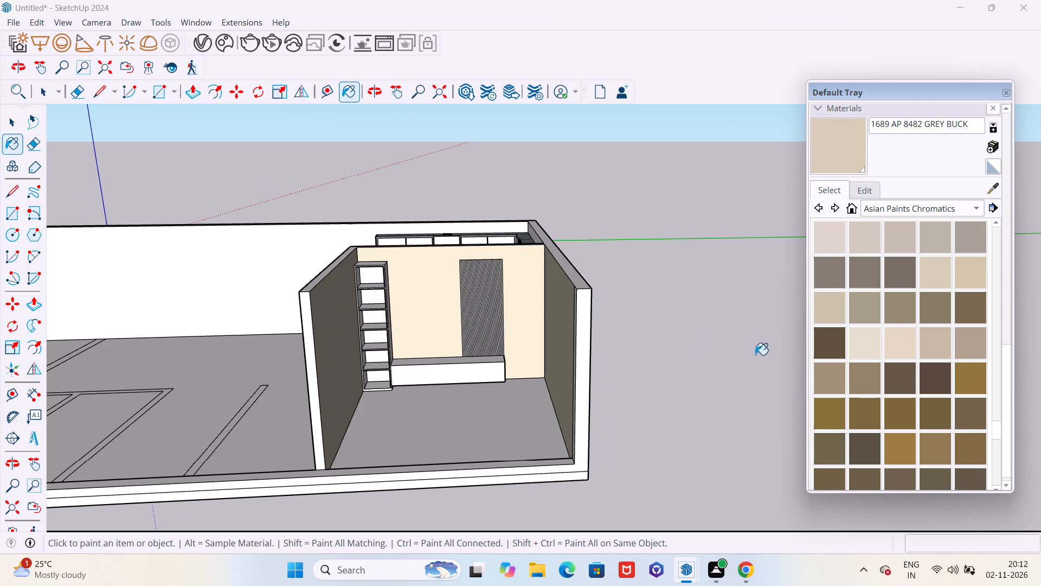
left_click(852, 190)
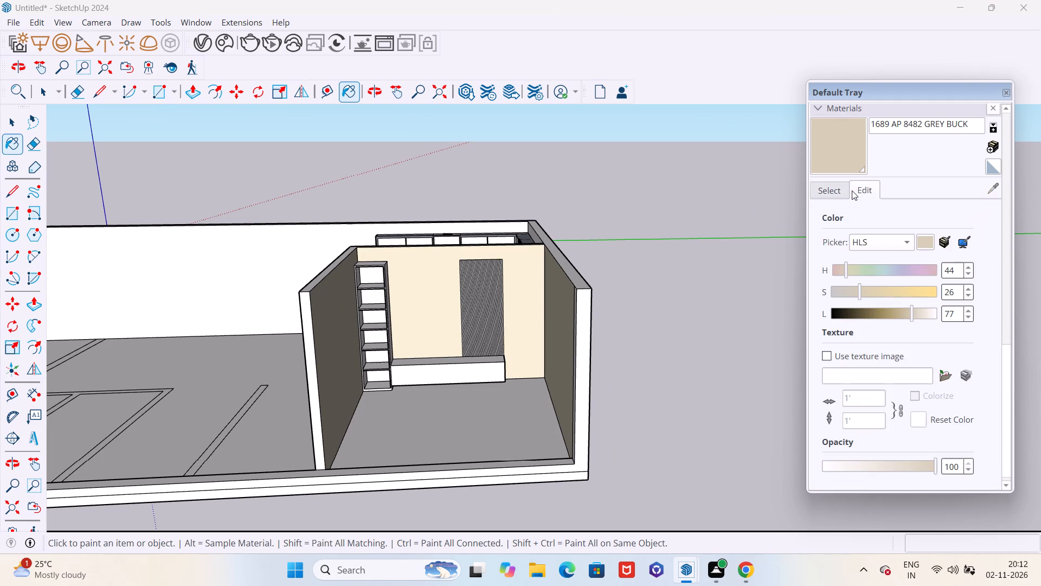
left_click_drag(911, 314, 917, 319)
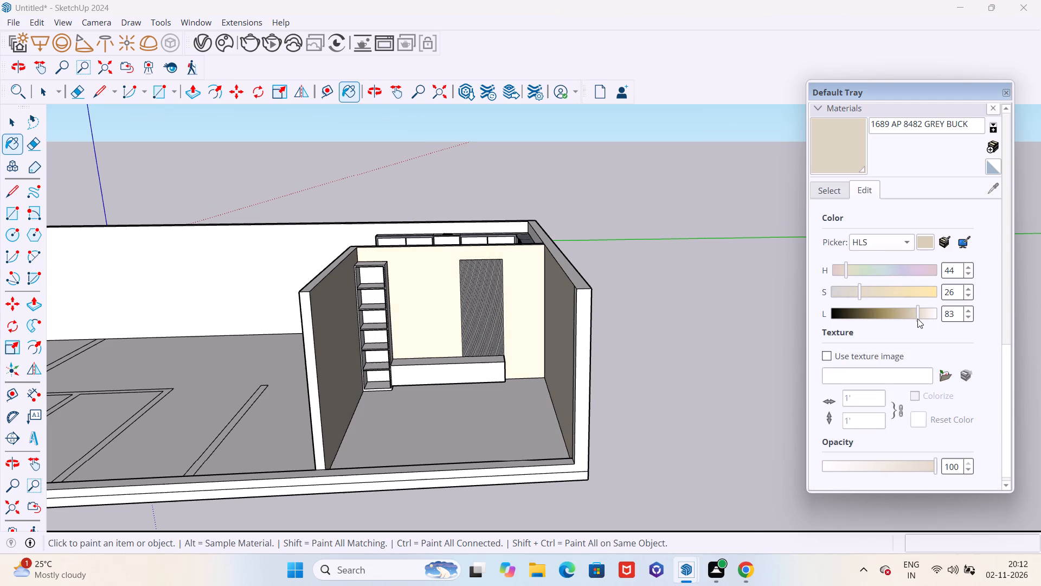
left_click_drag(917, 319, 914, 323)
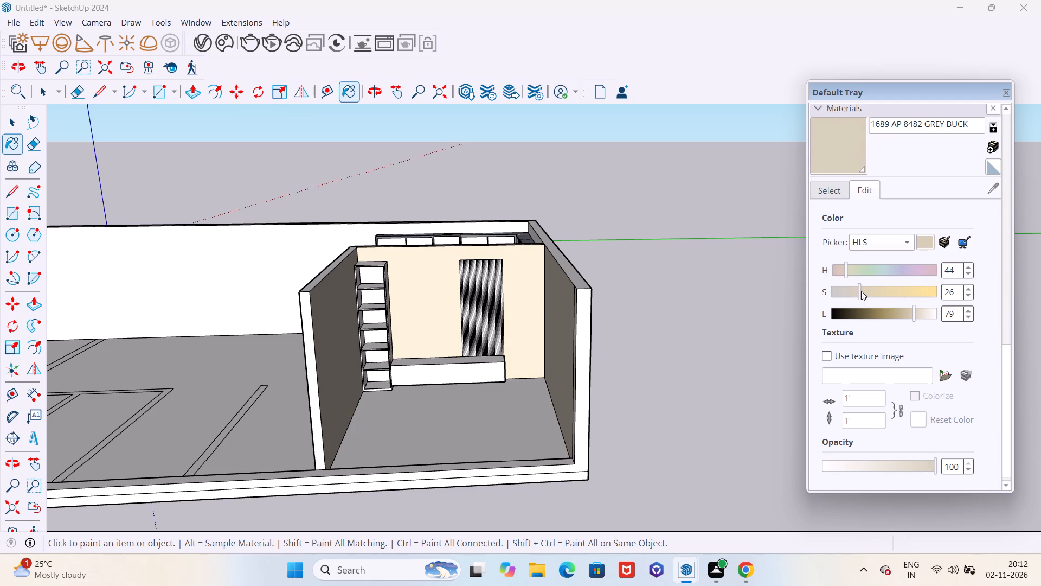
left_click(860, 287)
Draw a horizontal line about 3' long on the back wall from the fluted strip's top corner to the adjacent side wall.
scroll(483, 285, "up", 5)
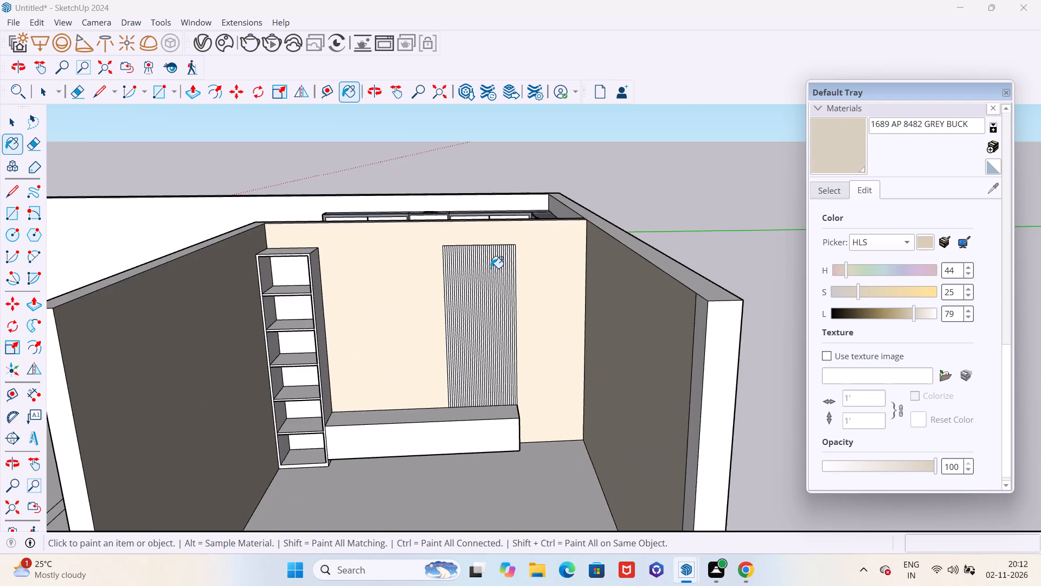
scroll(496, 246, "up", 6)
scroll(542, 276, "down", 3)
middle_click_drag(549, 308, 534, 287)
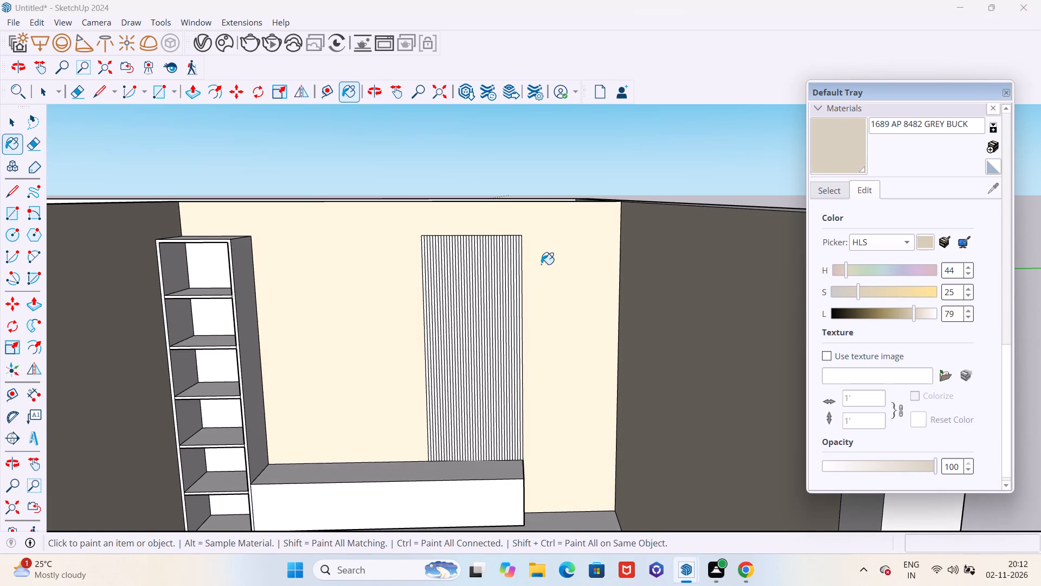
key("l")
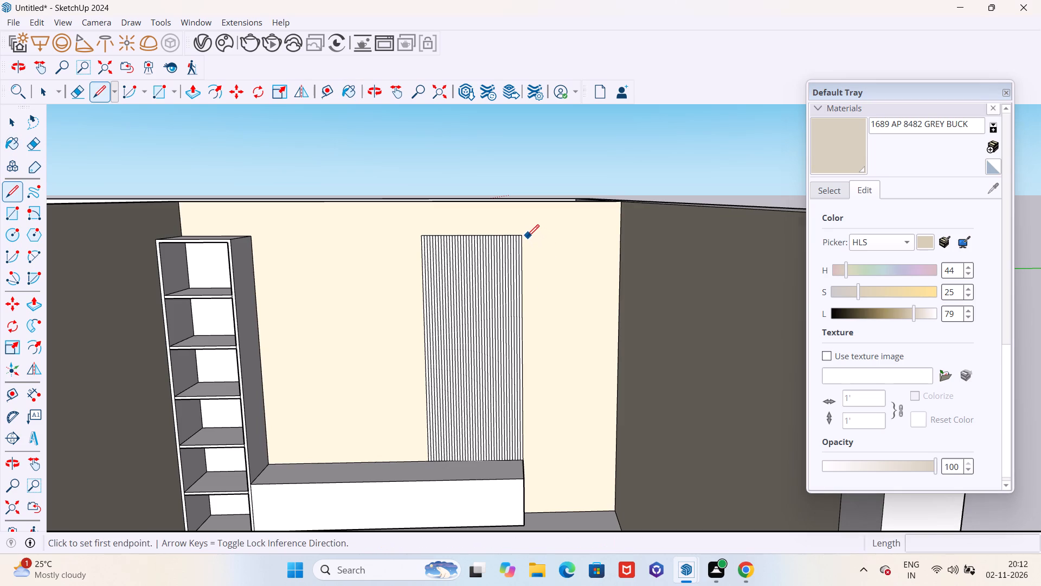
left_click(524, 235)
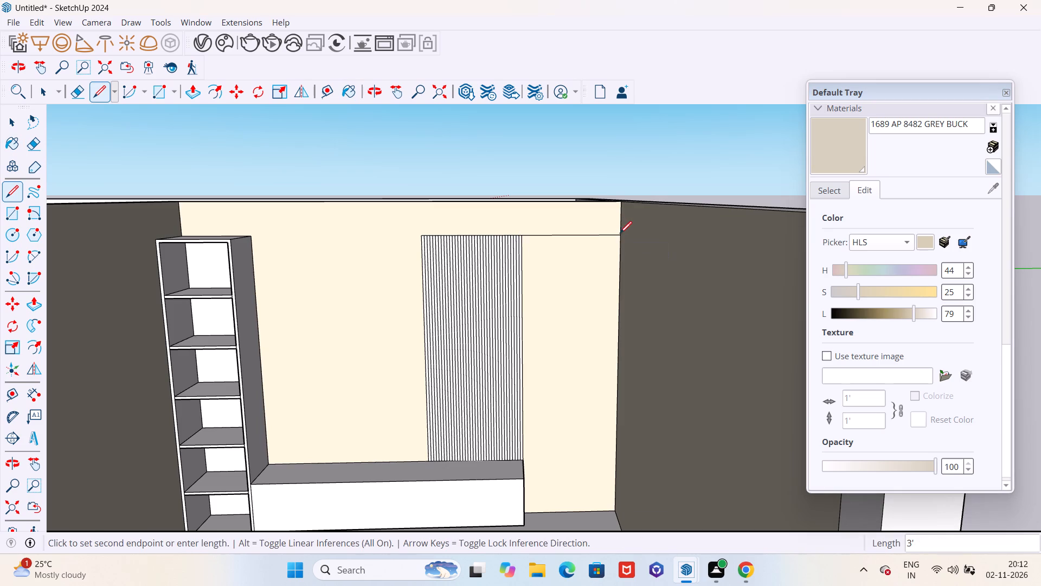
left_click(620, 233)
scroll(606, 250, "down", 3)
key("space")
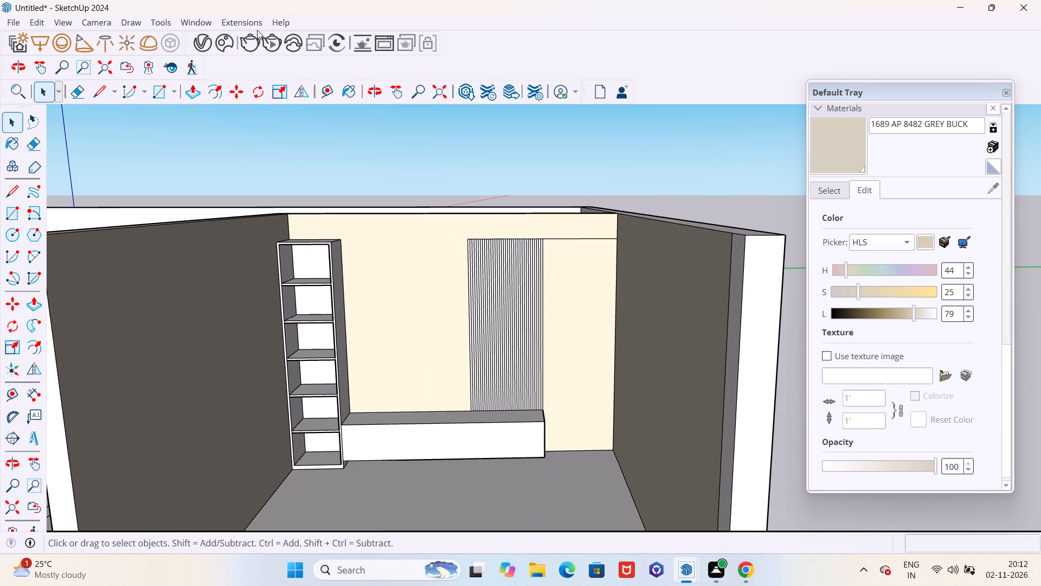
Sample Wood Walnut 33-38 100cm from the kitchen's fridge cabinet and paint the back-wall section between the fluted strip and side wall with it.
scroll(373, 168, "down", 5)
scroll(385, 184, "up", 1)
middle_click_drag(407, 244, 491, 423)
scroll(351, 306, "up", 5)
scroll(397, 307, "down", 5)
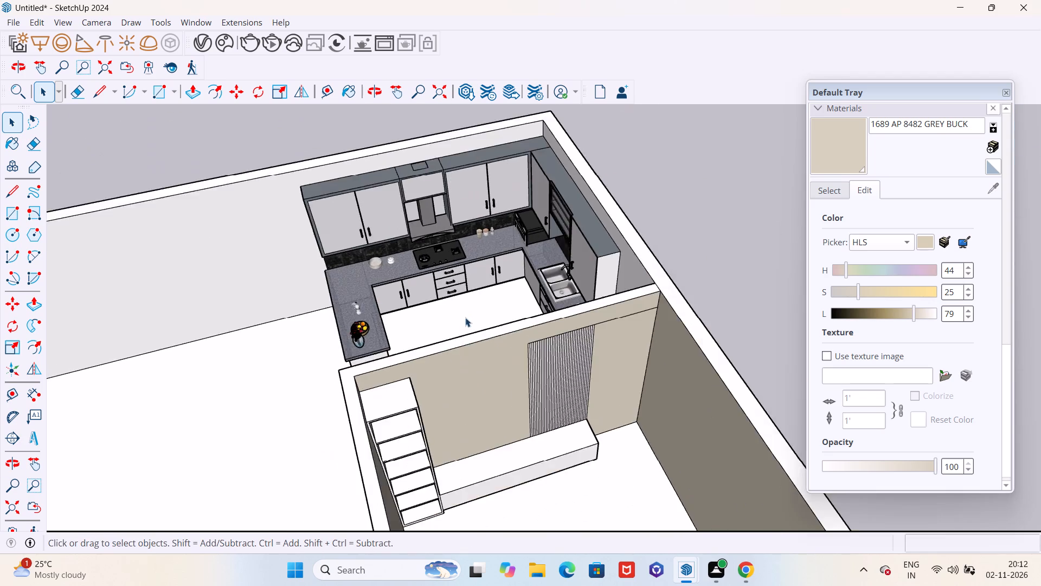
middle_click_drag(426, 304, 727, 246)
scroll(566, 313, "up", 13)
scroll(603, 278, "up", 5)
scroll(569, 289, "down", 5)
left_click(829, 189)
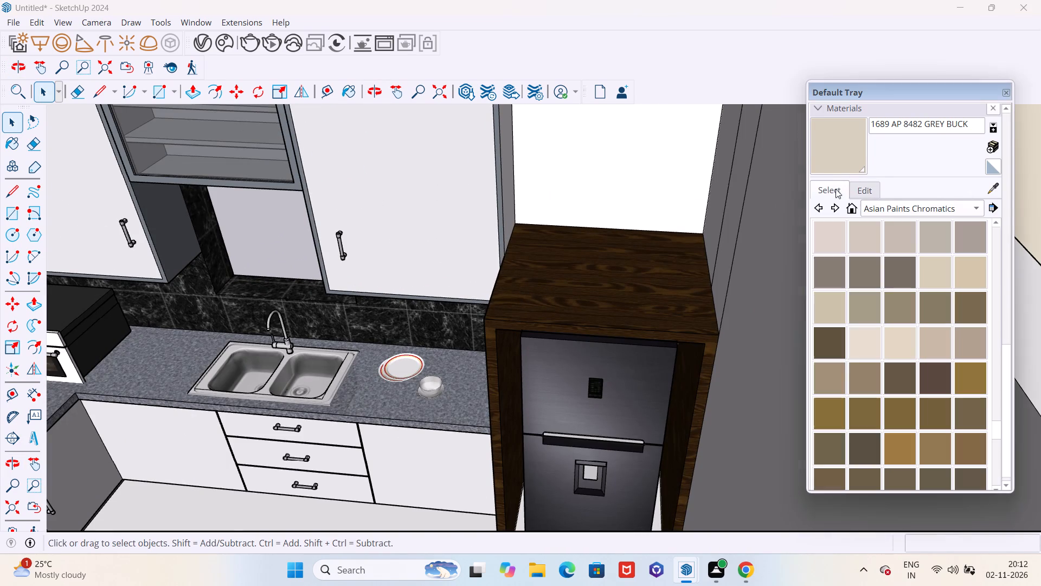
left_click(987, 186)
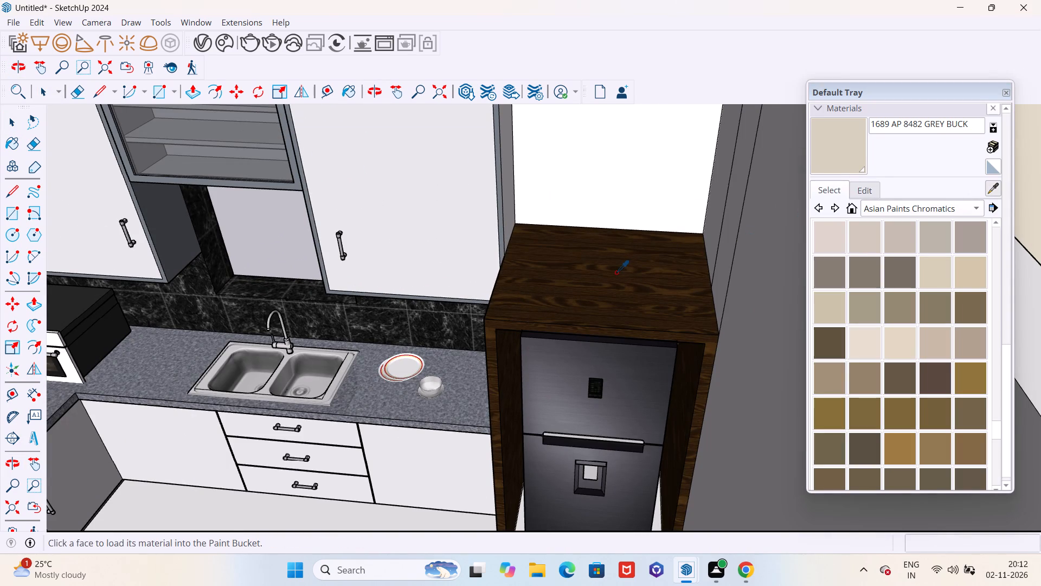
left_click(616, 272)
scroll(542, 335, "down", 12)
middle_click_drag(602, 340, 340, 318)
scroll(461, 310, "down", 4)
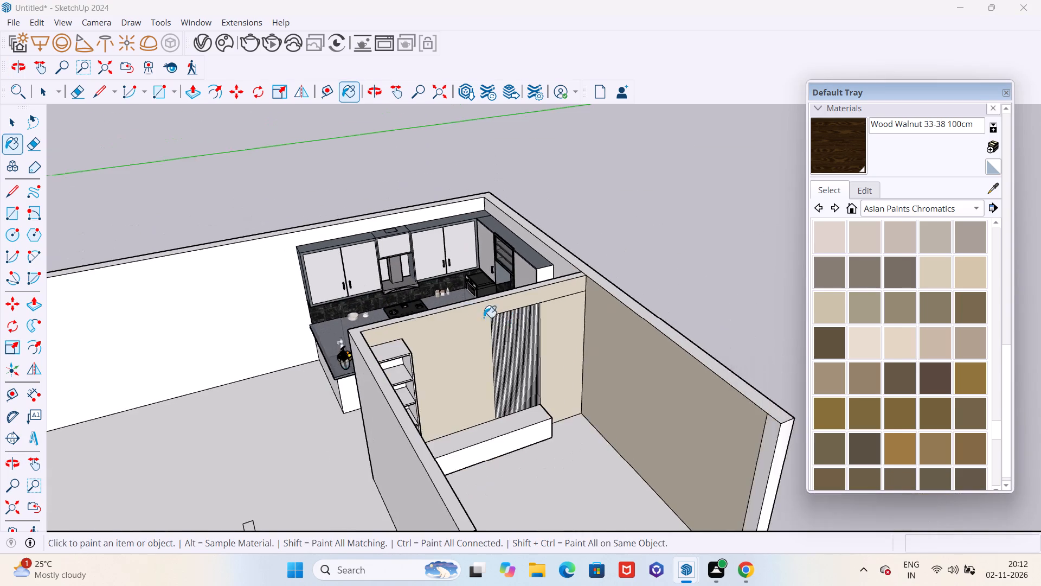
scroll(557, 341, "up", 6)
left_click(557, 336)
scroll(553, 332, "down", 5)
middle_click_drag(553, 332, 436, 284)
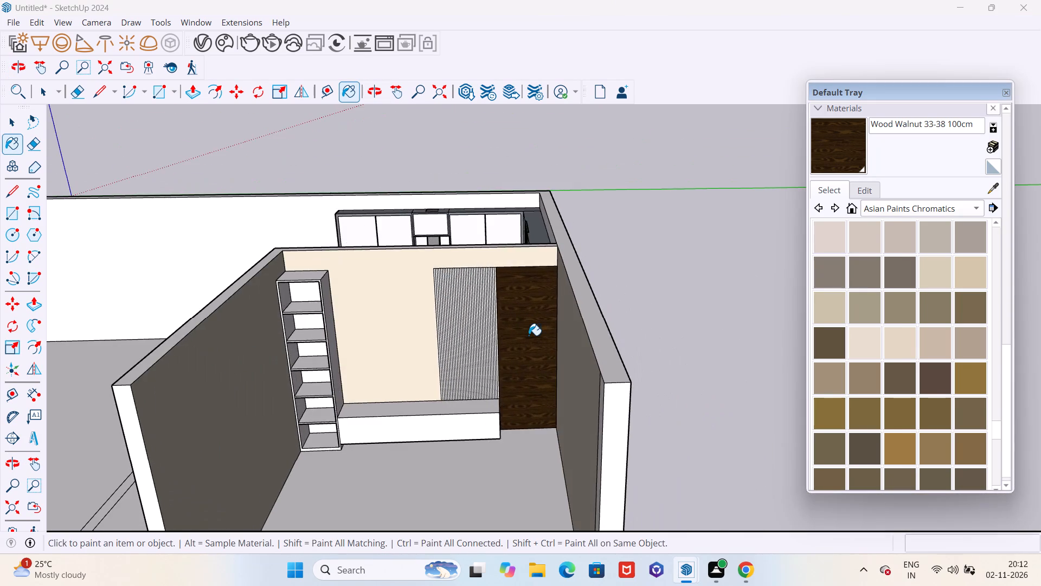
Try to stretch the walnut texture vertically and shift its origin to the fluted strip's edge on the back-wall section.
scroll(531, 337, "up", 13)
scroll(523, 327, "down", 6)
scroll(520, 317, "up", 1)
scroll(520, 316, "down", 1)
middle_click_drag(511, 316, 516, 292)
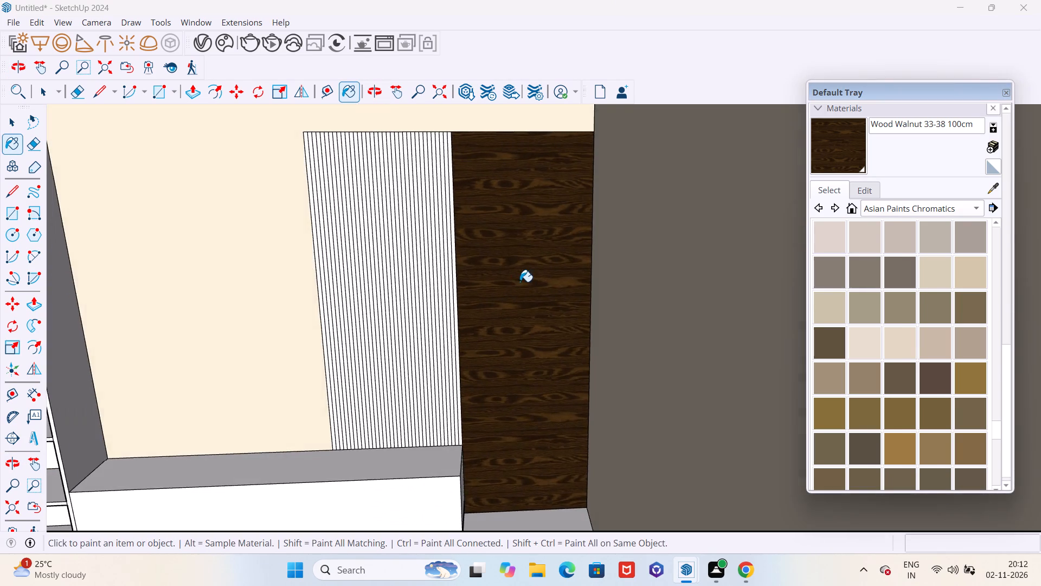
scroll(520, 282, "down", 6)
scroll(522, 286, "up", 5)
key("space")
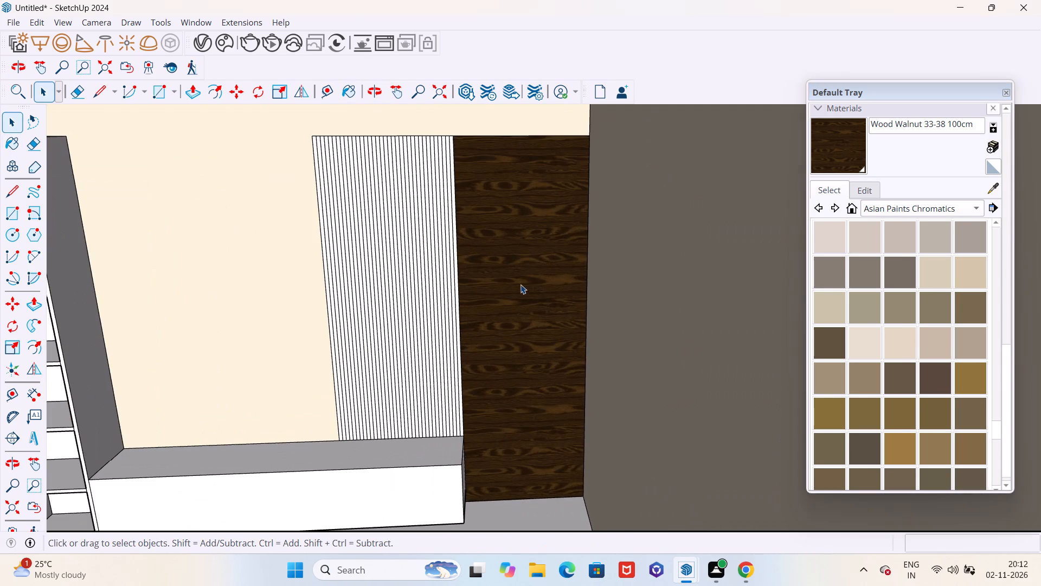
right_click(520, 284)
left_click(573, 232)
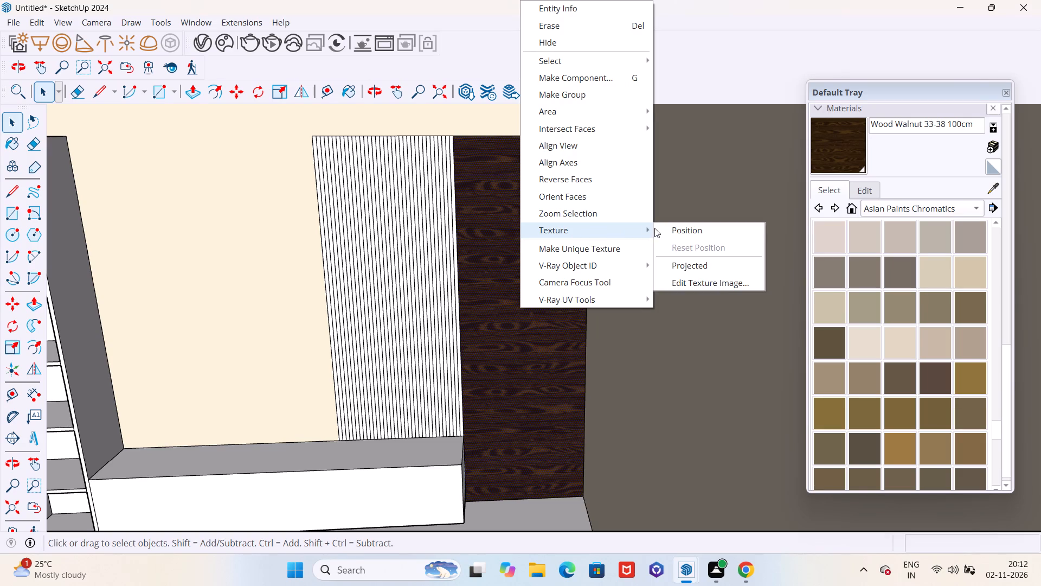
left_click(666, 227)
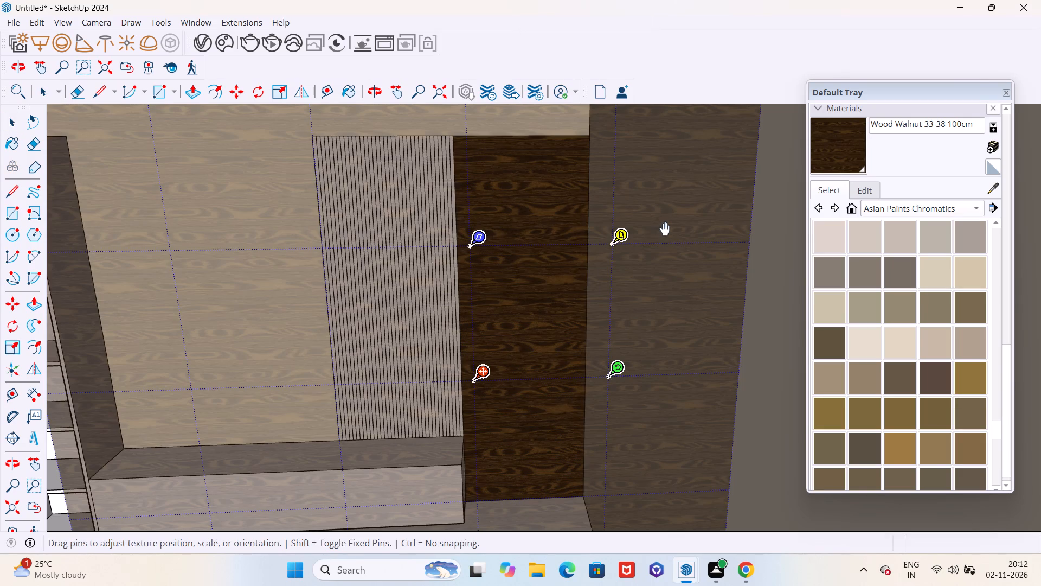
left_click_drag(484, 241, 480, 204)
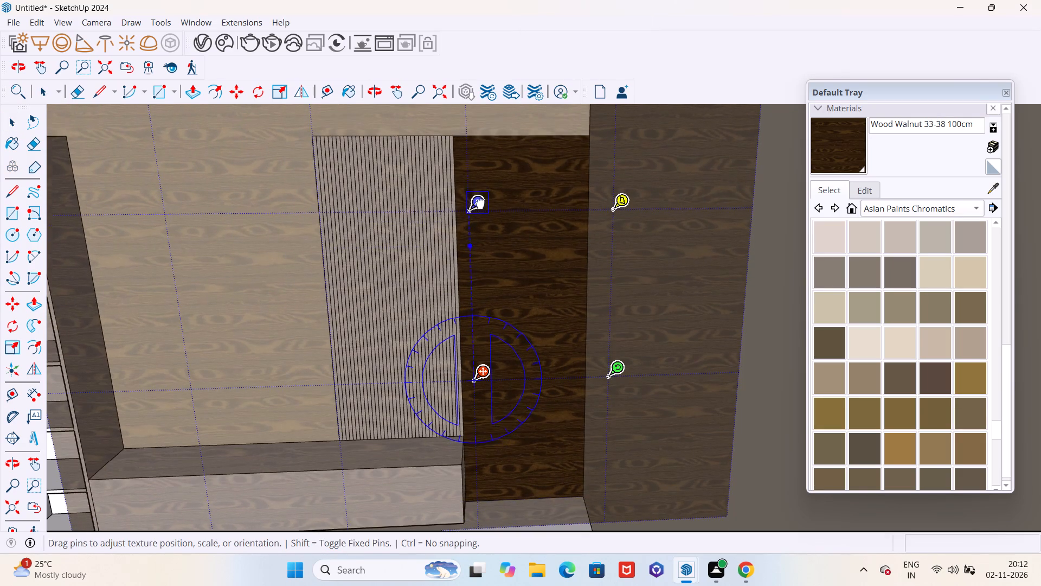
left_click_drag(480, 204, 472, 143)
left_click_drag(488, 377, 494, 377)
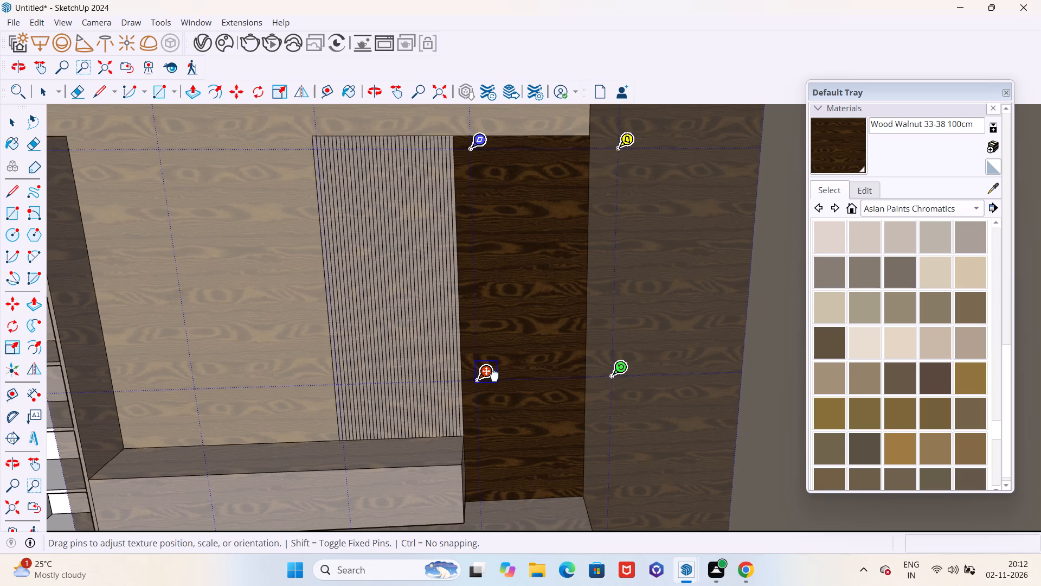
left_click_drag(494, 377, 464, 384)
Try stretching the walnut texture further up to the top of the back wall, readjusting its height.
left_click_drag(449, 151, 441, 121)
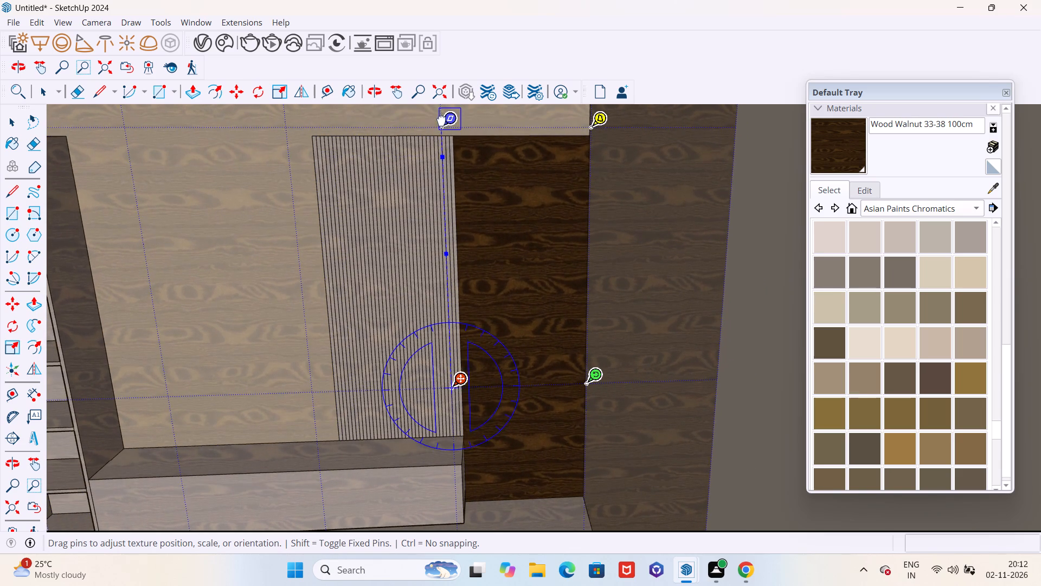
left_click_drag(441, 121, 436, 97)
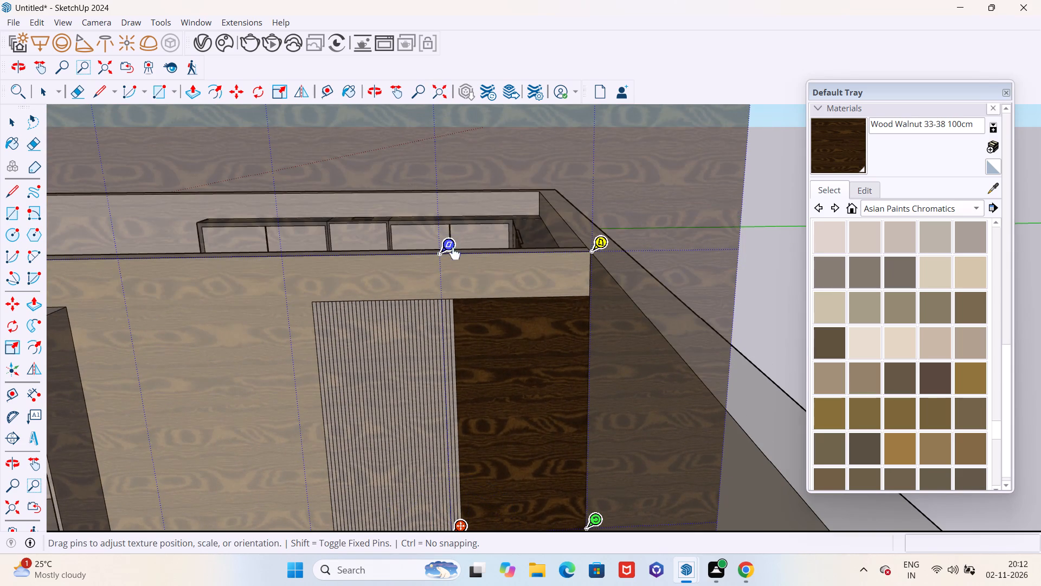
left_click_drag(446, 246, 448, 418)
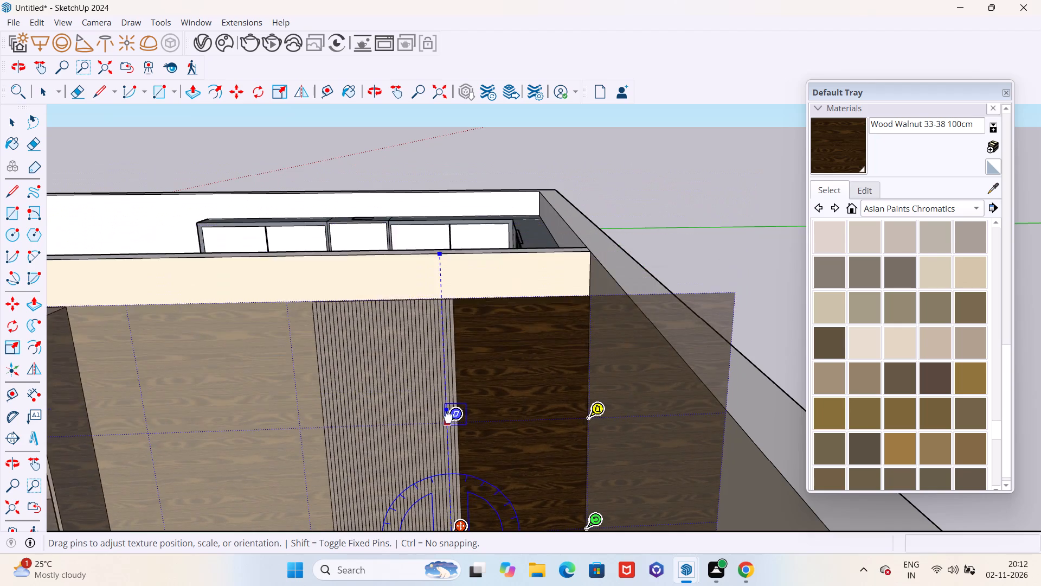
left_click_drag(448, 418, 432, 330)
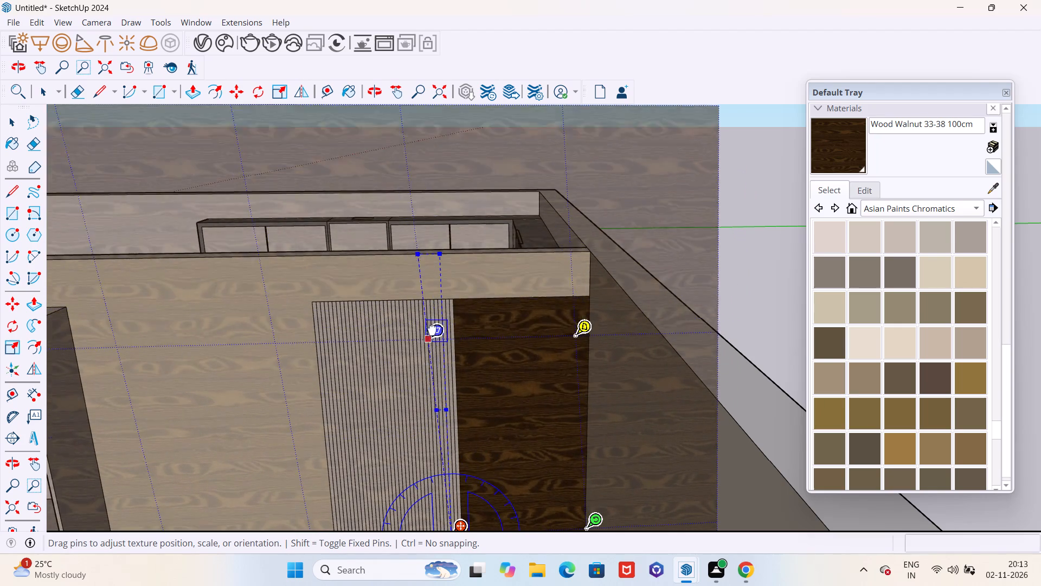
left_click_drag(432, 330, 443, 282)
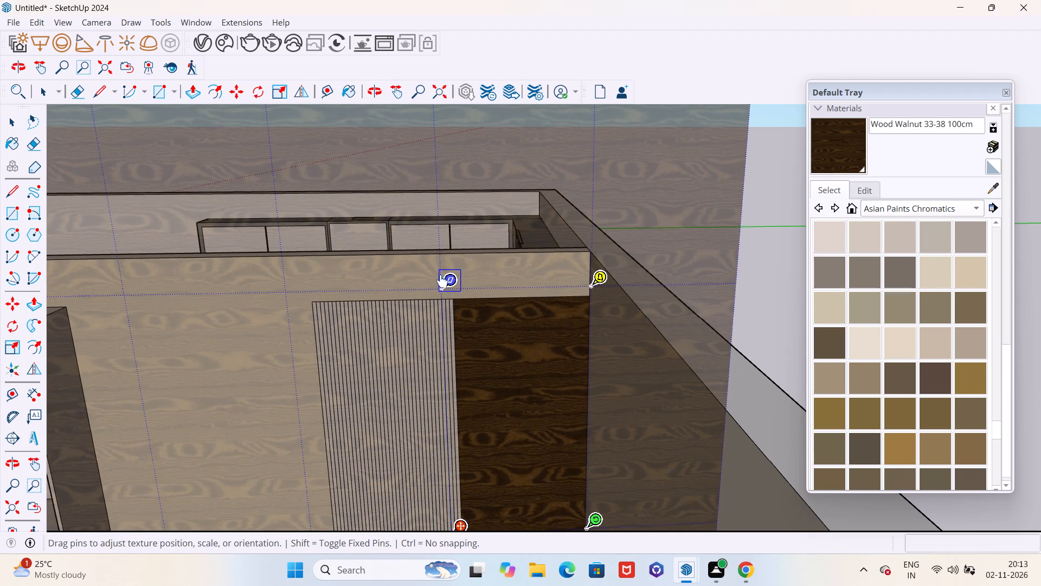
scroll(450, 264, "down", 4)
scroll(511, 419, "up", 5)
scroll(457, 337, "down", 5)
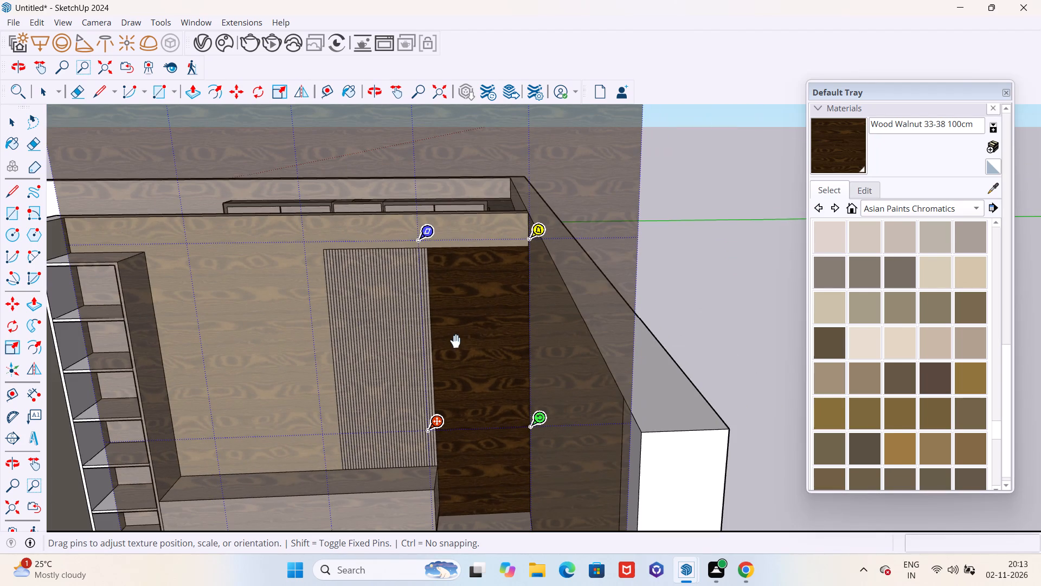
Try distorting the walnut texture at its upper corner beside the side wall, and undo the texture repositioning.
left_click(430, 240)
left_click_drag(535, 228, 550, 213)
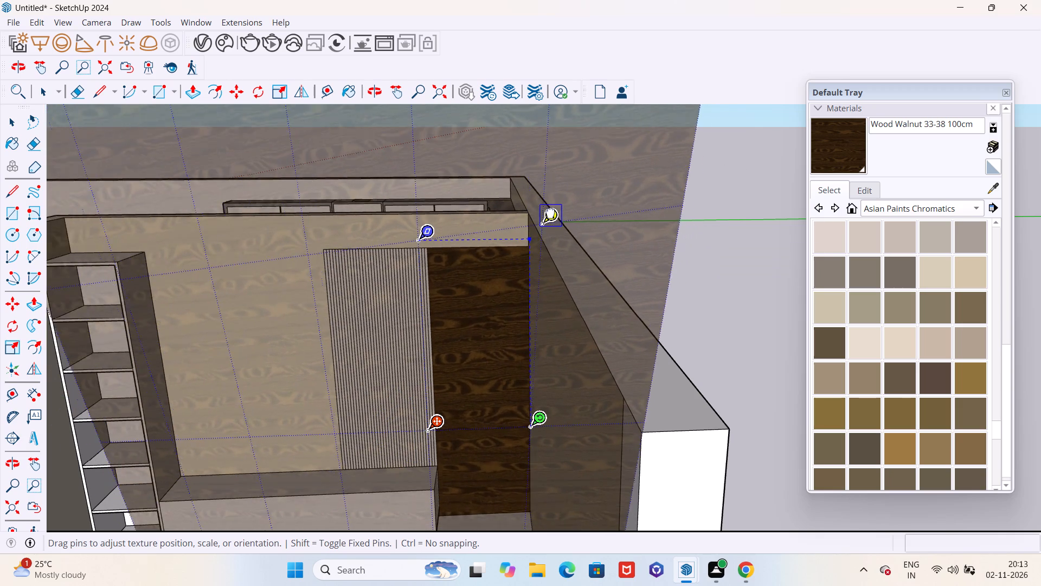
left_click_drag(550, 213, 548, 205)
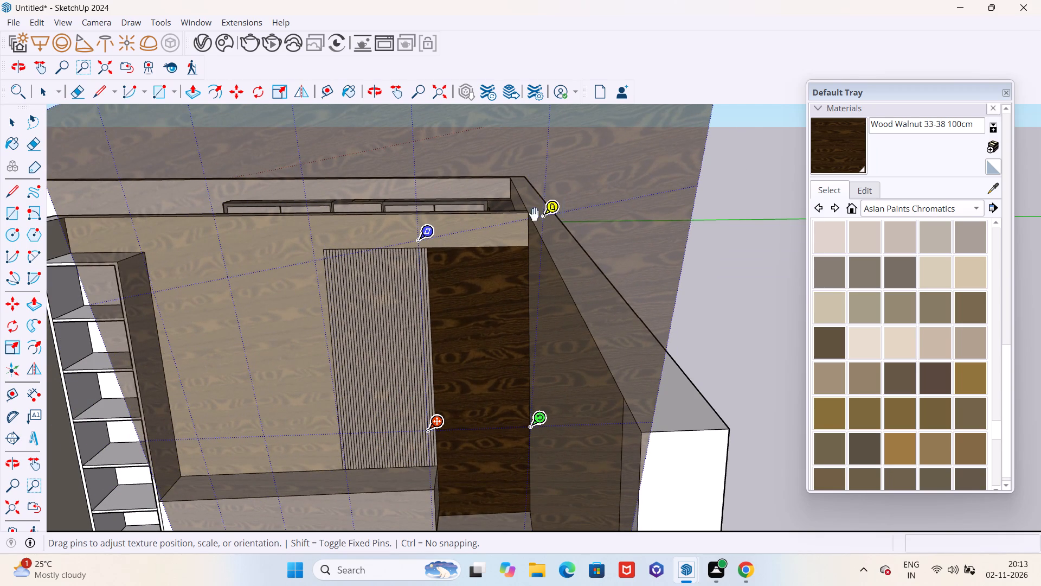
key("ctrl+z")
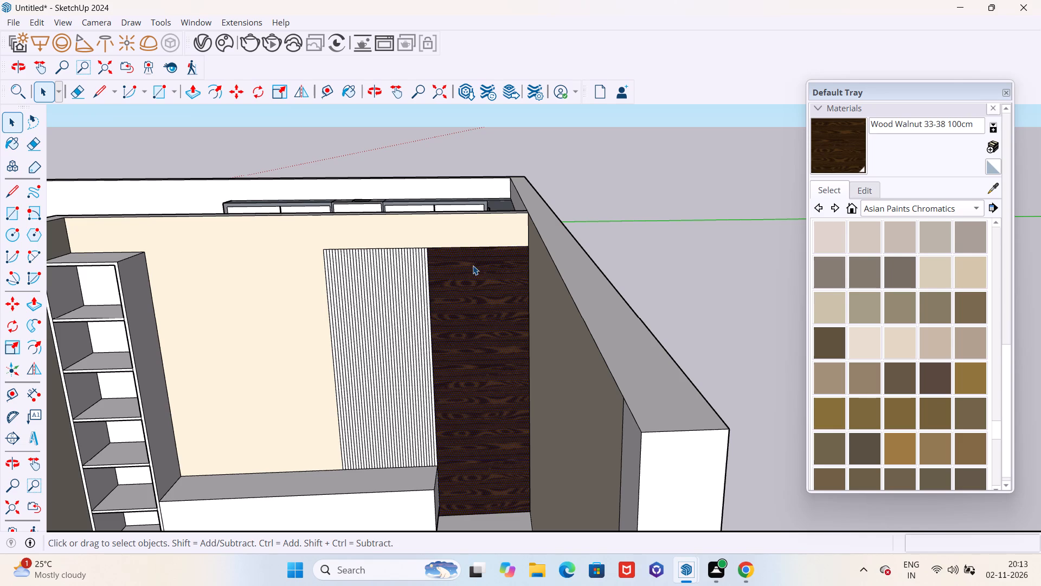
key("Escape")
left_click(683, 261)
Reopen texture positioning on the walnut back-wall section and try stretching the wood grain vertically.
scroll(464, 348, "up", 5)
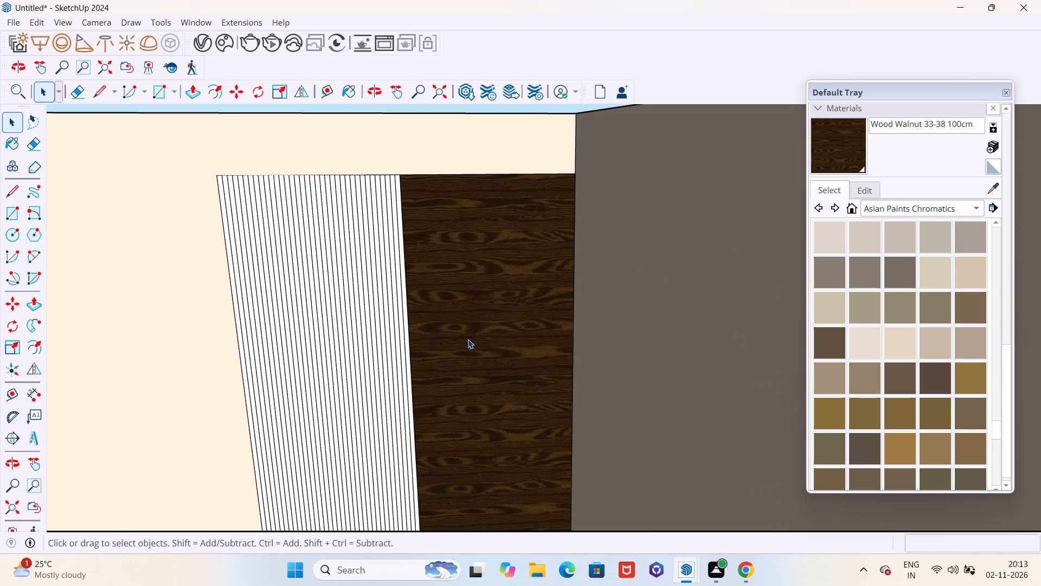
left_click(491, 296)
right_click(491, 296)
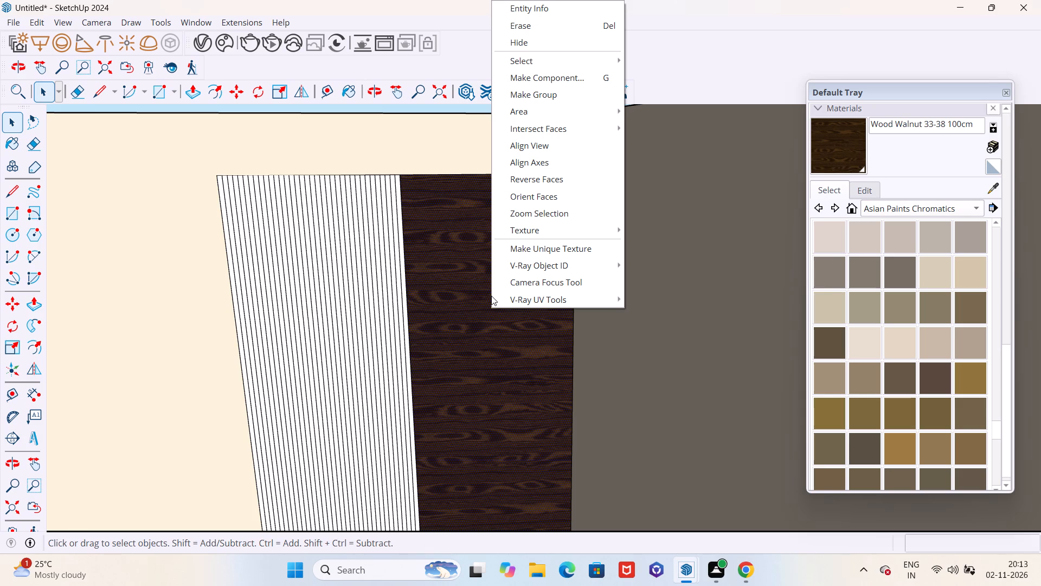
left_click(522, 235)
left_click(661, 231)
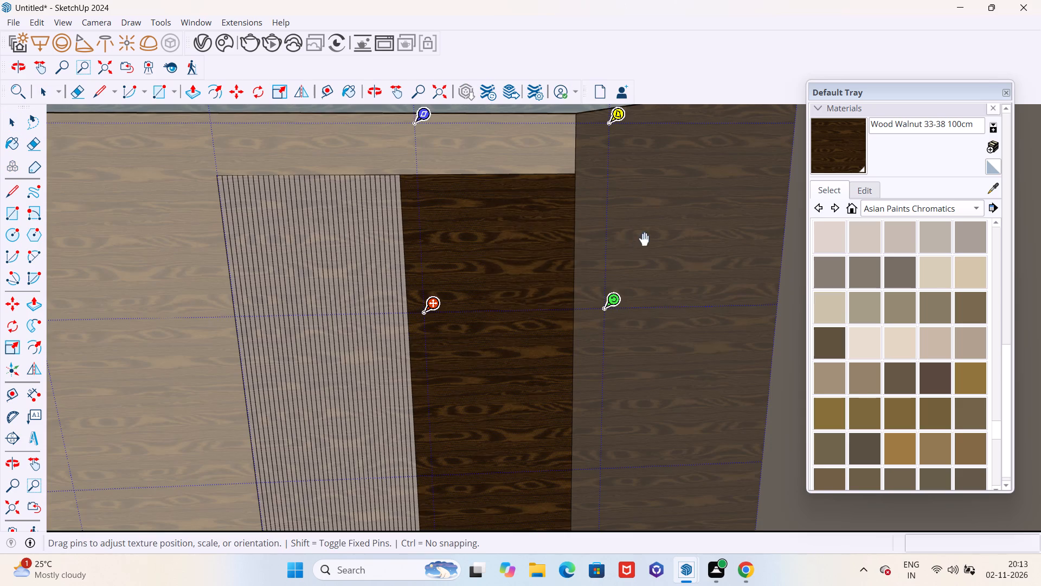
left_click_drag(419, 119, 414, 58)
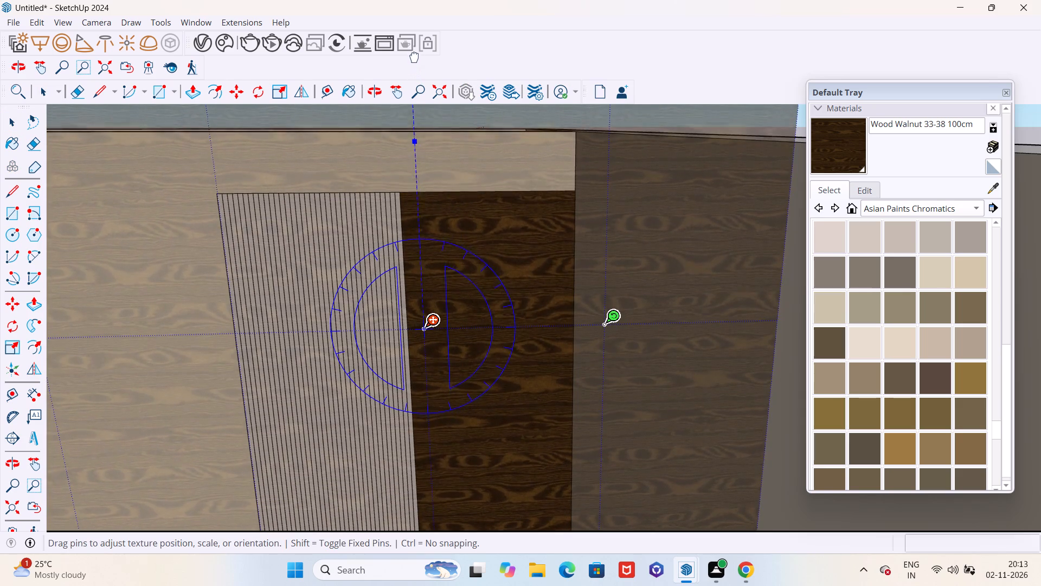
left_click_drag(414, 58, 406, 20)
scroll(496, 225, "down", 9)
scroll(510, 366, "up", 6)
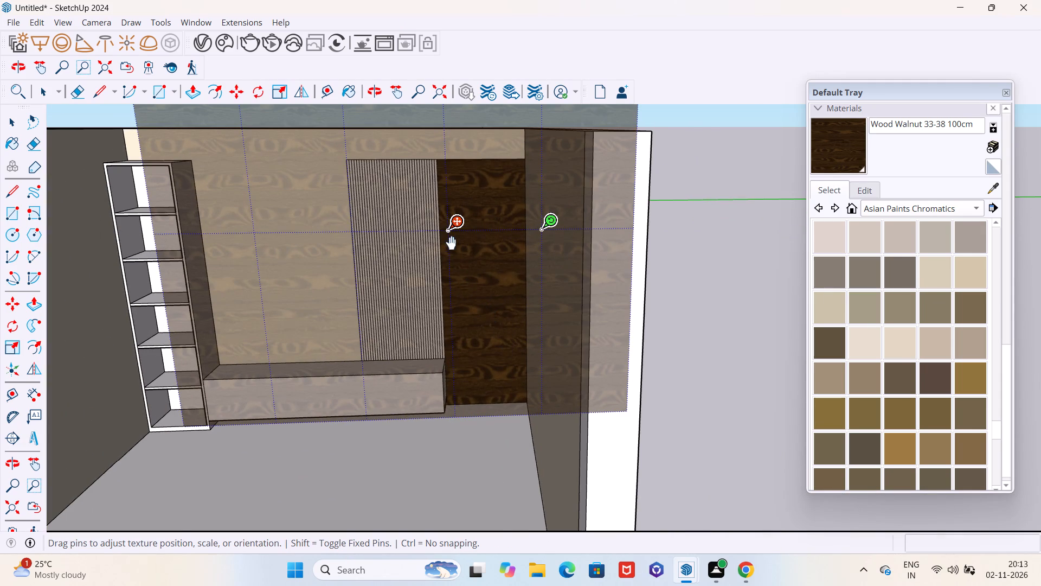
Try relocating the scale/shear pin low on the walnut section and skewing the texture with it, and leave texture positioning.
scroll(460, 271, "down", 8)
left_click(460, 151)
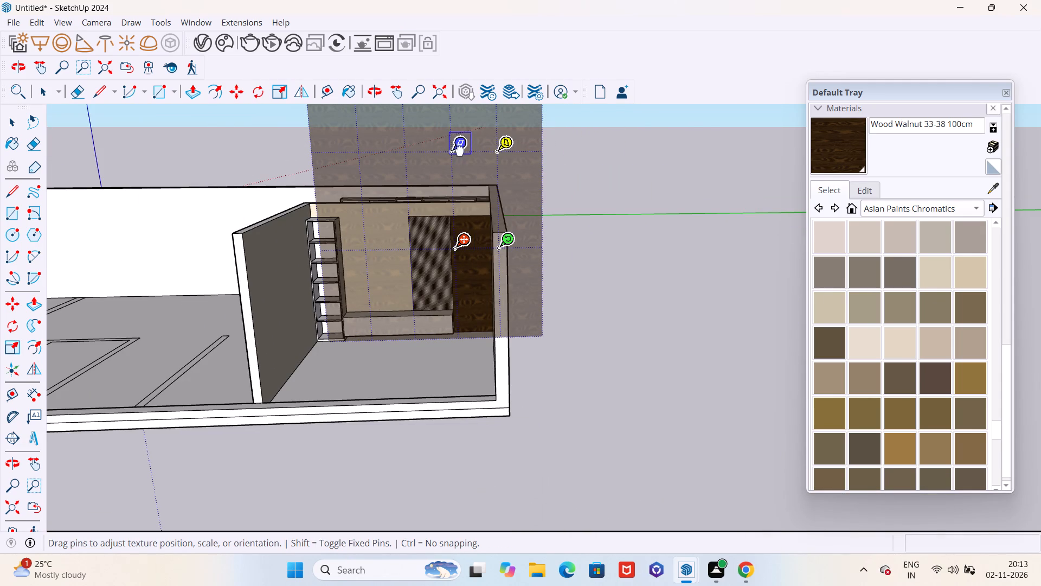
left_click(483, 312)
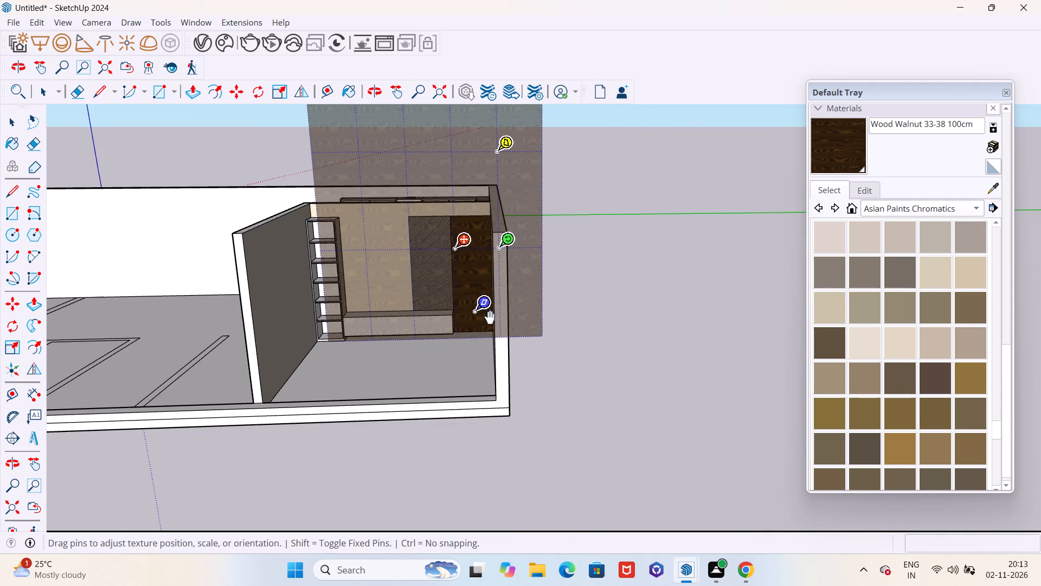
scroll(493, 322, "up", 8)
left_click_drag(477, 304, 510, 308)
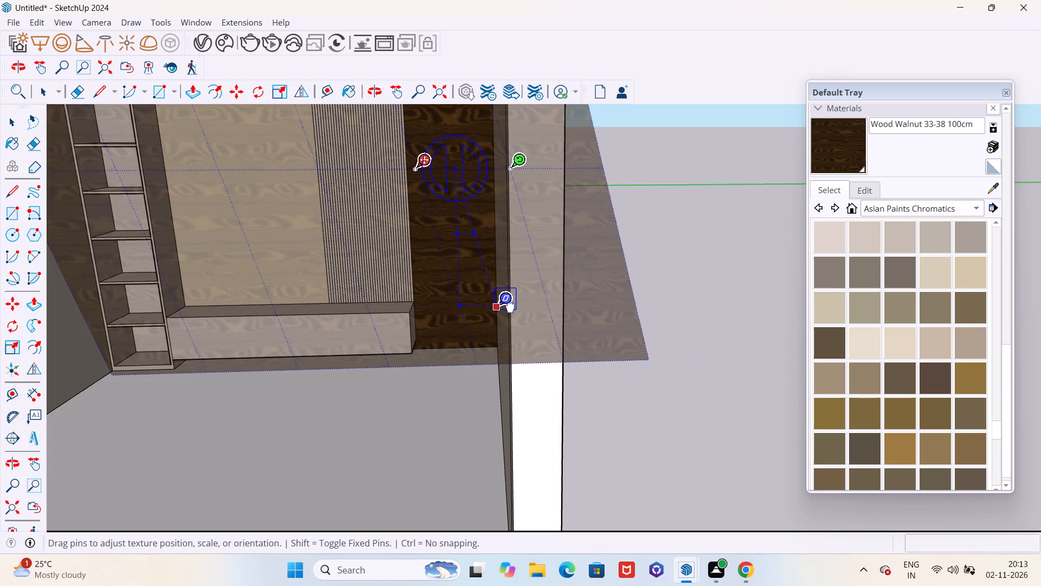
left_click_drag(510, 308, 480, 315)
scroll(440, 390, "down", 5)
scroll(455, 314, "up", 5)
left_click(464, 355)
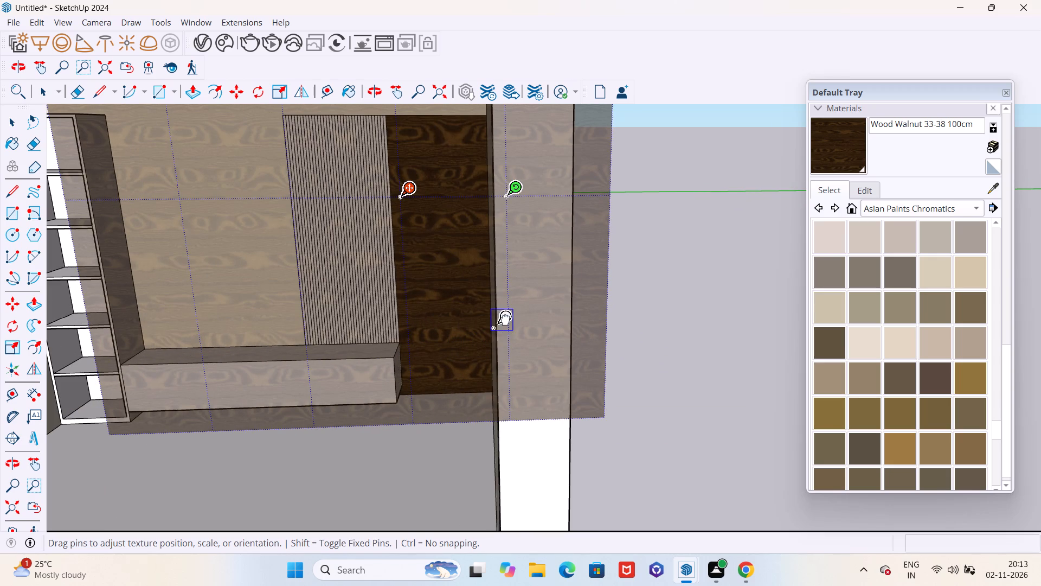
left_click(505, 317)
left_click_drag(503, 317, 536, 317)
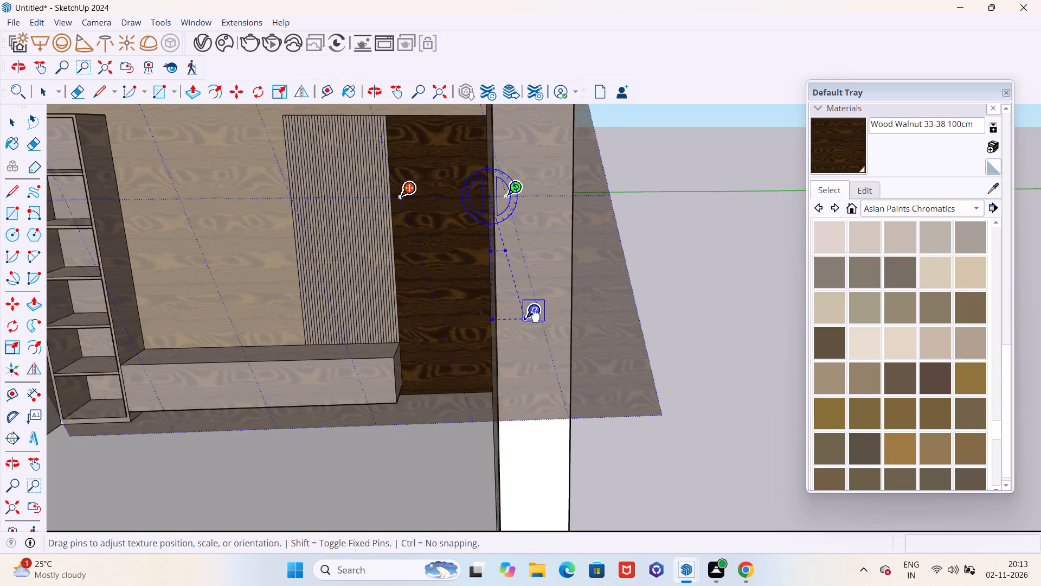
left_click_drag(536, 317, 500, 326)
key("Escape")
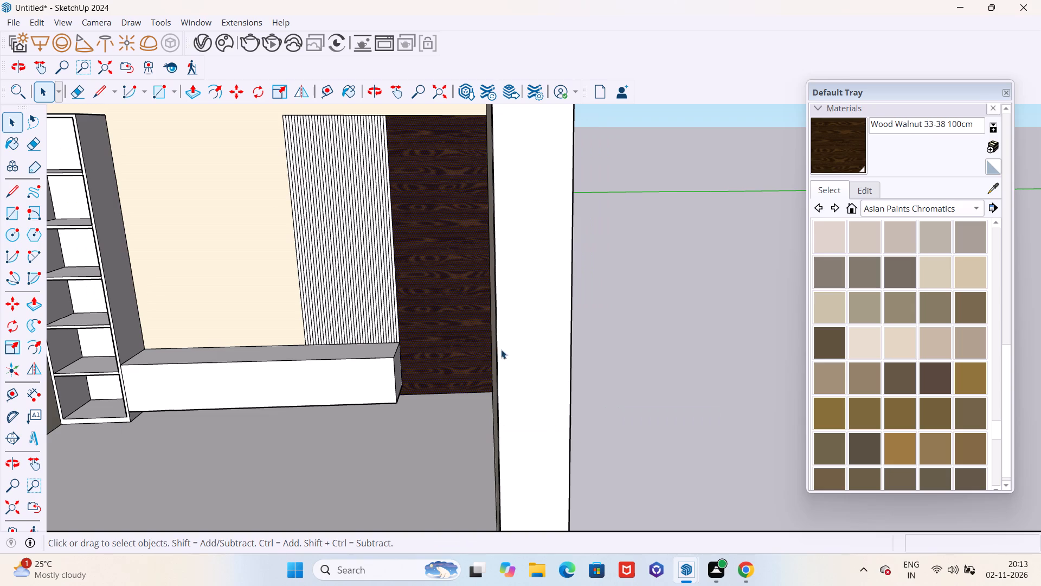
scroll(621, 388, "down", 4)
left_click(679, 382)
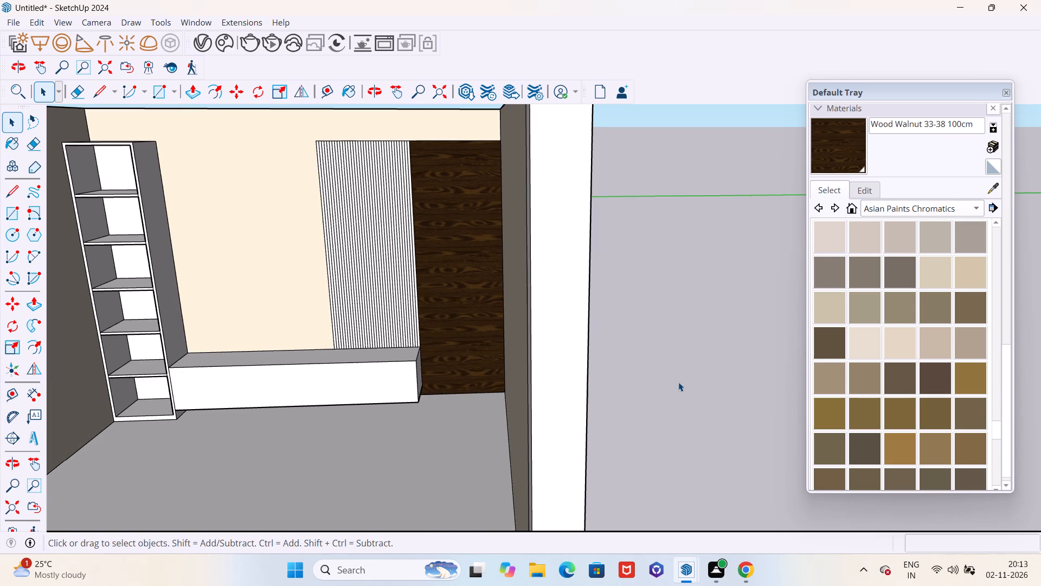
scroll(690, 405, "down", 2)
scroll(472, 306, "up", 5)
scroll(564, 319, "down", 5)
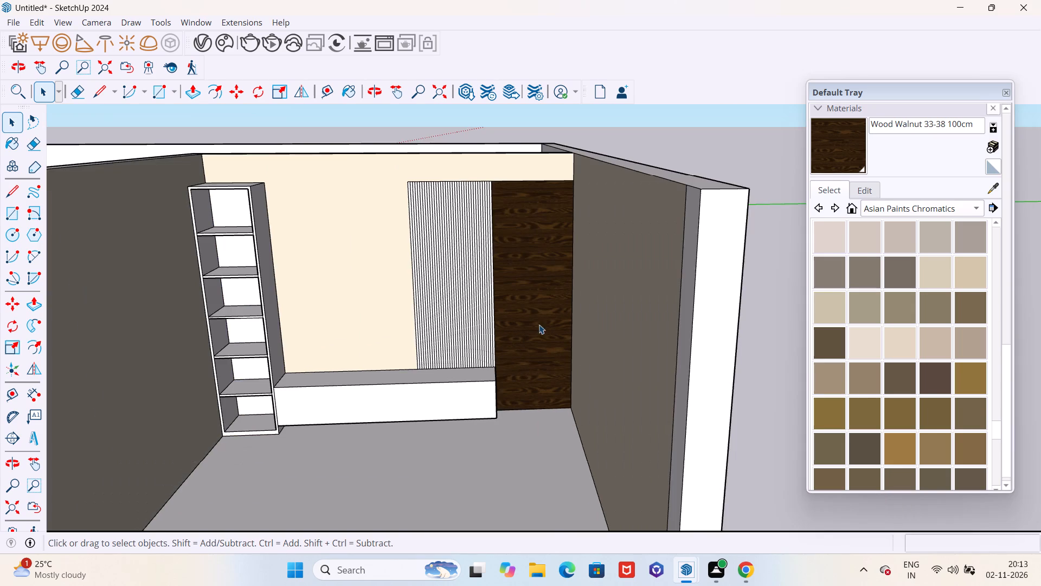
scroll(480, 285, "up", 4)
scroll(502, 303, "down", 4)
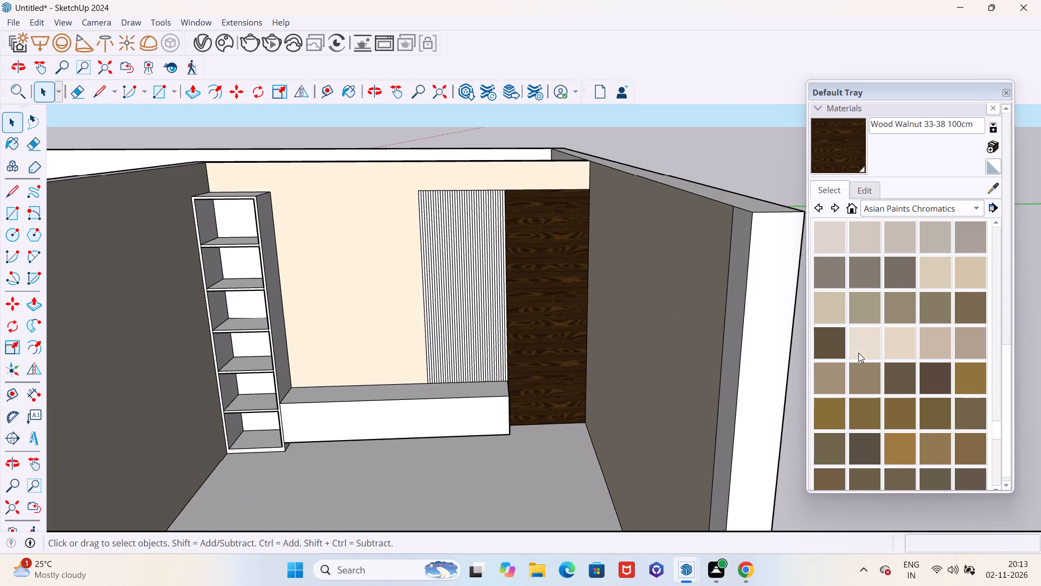
Open the V-Ray Asset Editor's Cosmos material library and search it for wood.
left_click(206, 47)
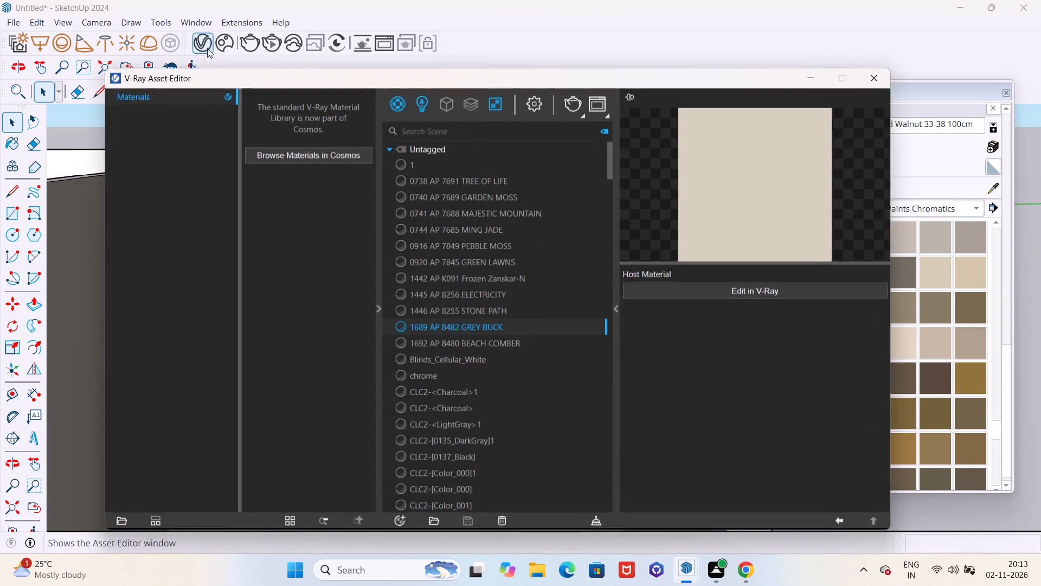
left_click(300, 152)
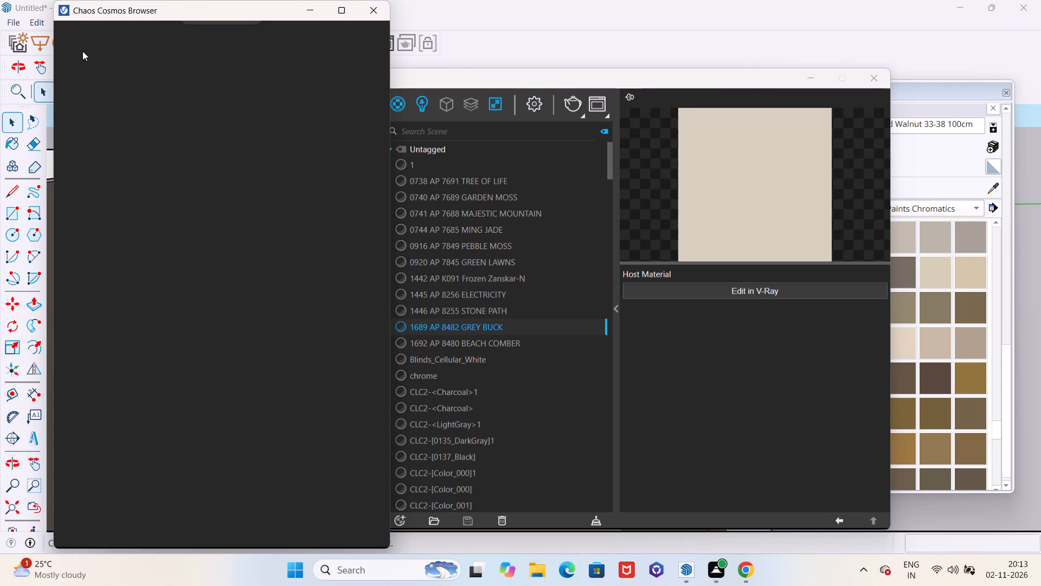
left_click(375, 11)
left_click(319, 154)
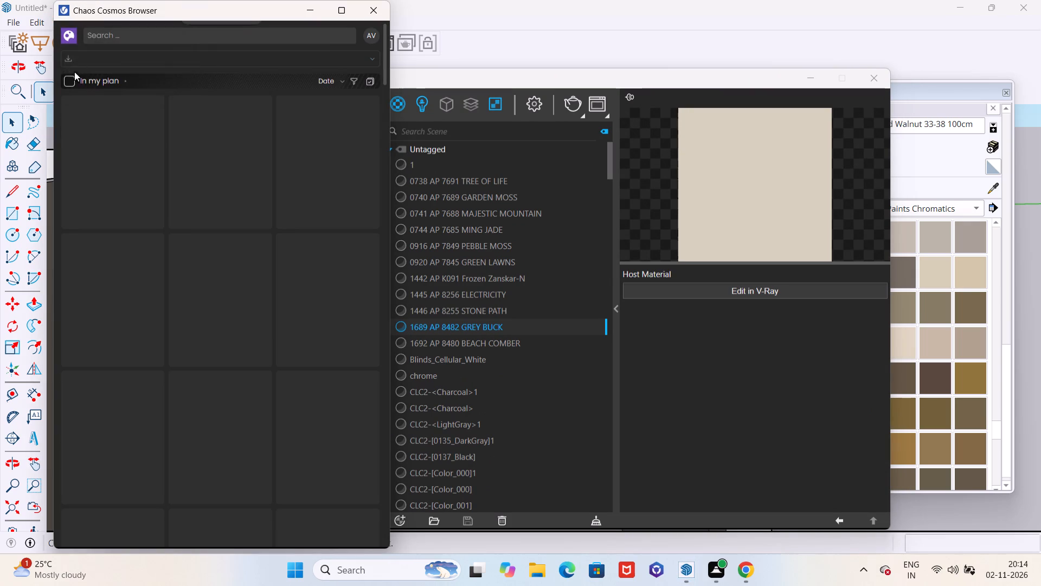
left_click(70, 39)
left_click(69, 86)
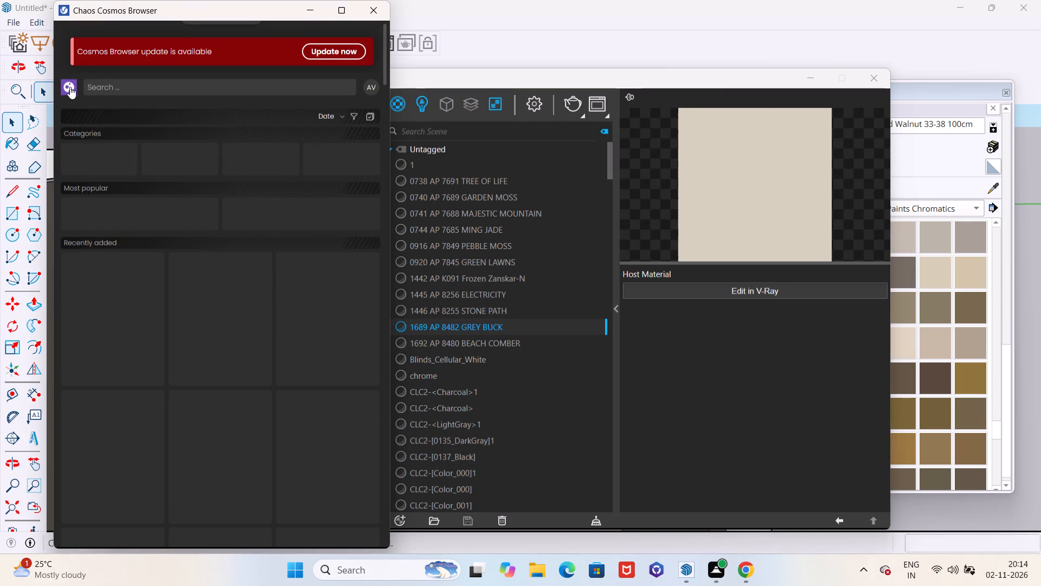
left_click(105, 89)
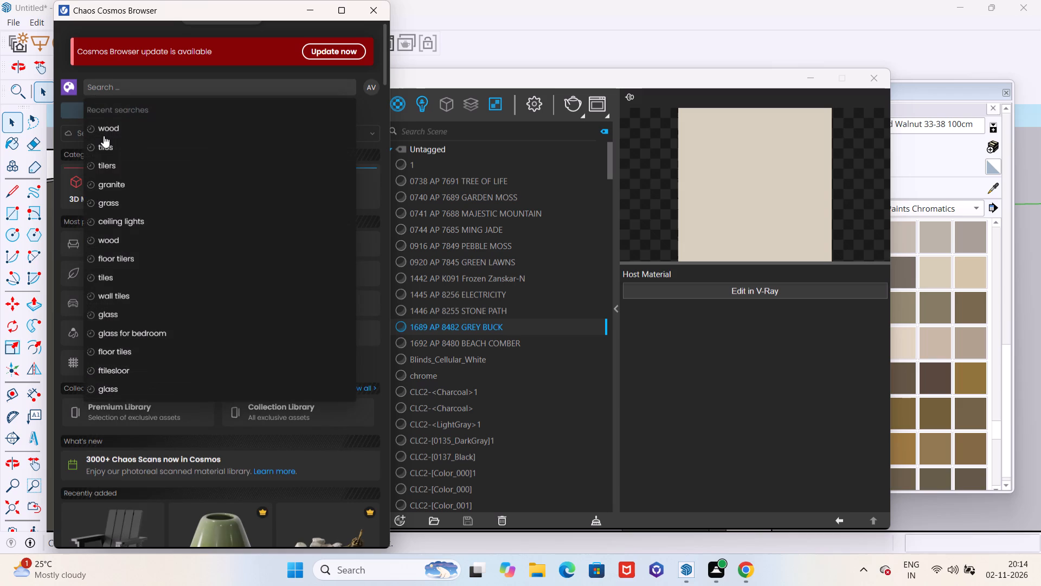
left_click(104, 136)
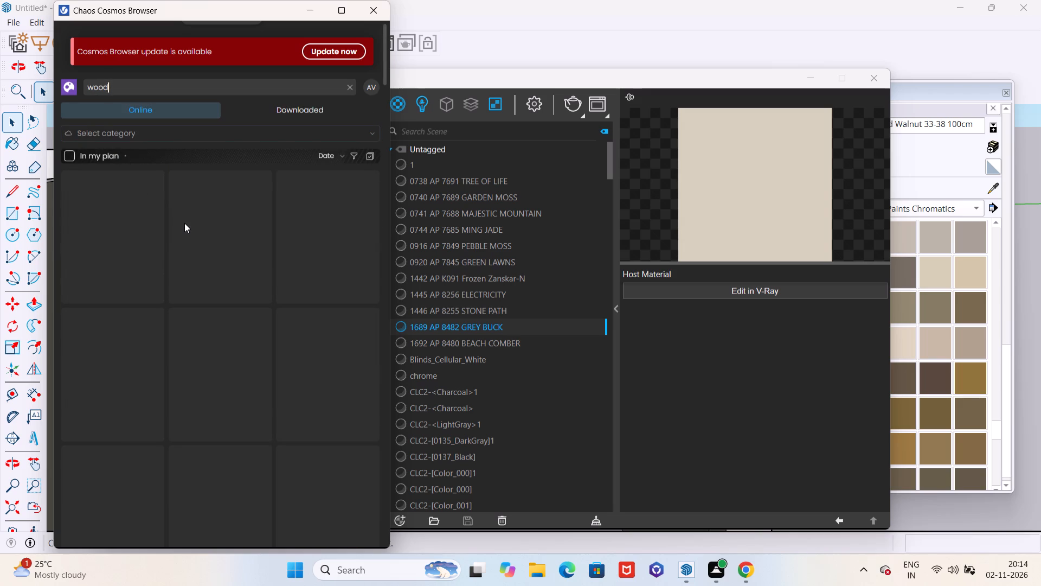
Download the Wood Pecan 33-21 150cm material, import it into the scene and put the Cosmos and asset windows away.
scroll(300, 280, "down", 2)
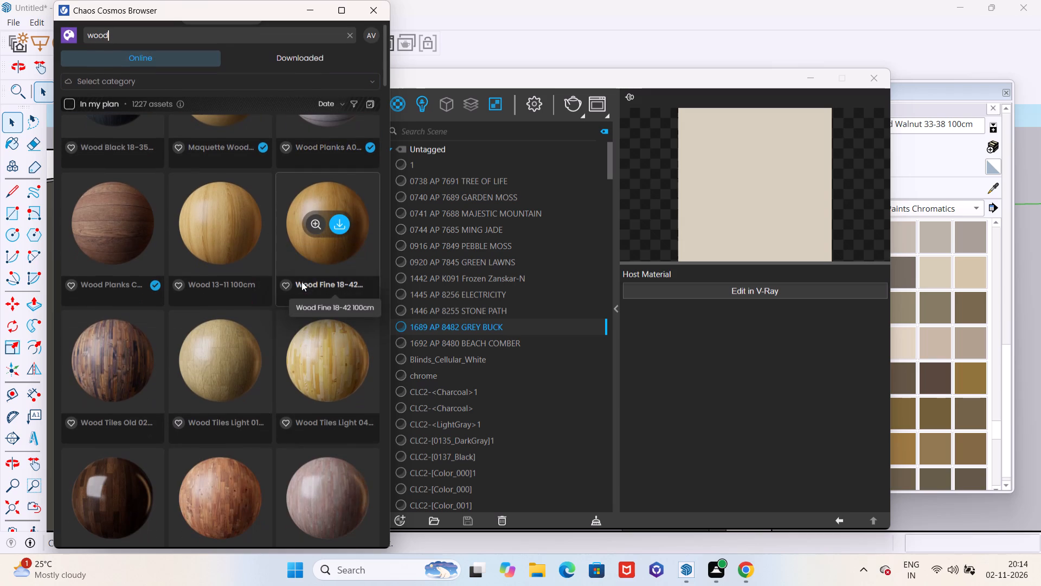
scroll(301, 282, "down", 9)
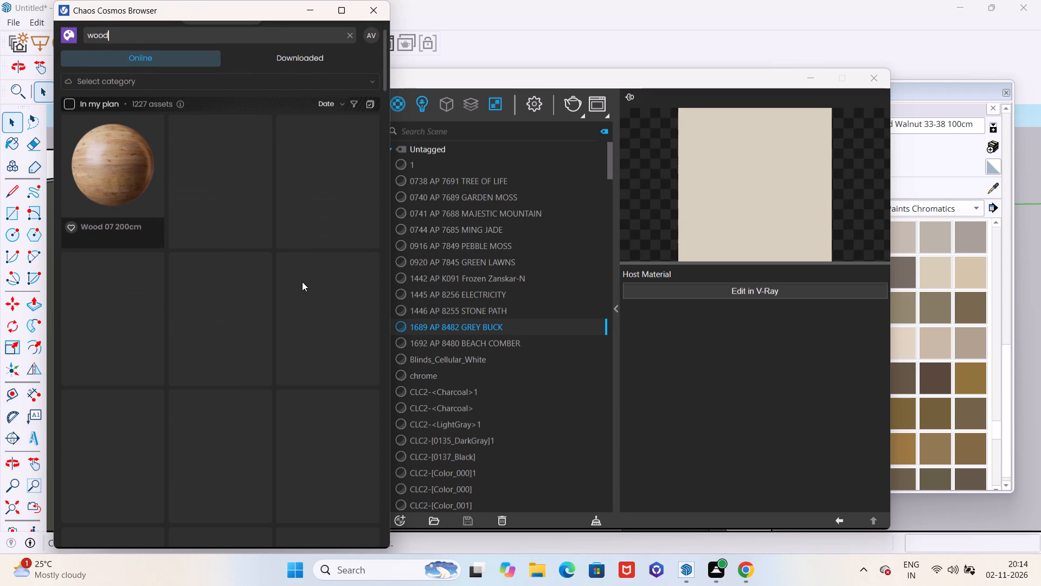
scroll(302, 282, "down", 2)
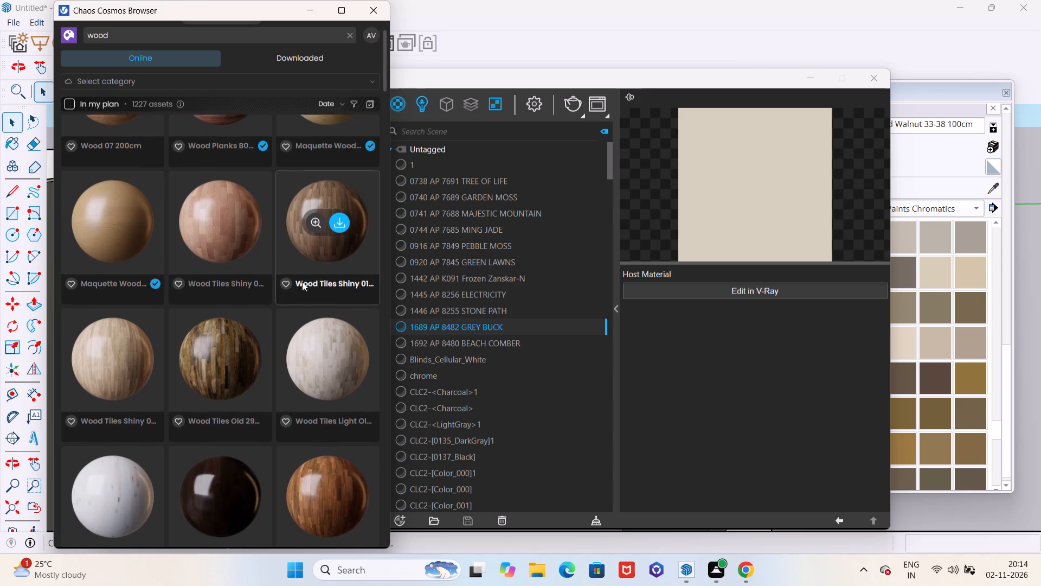
scroll(302, 282, "down", 8)
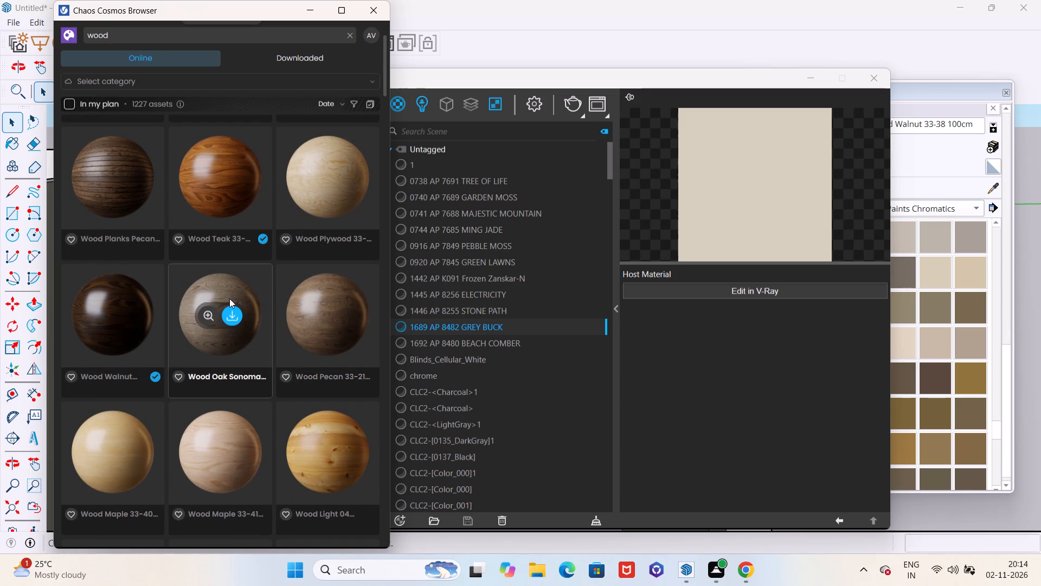
left_click(336, 320)
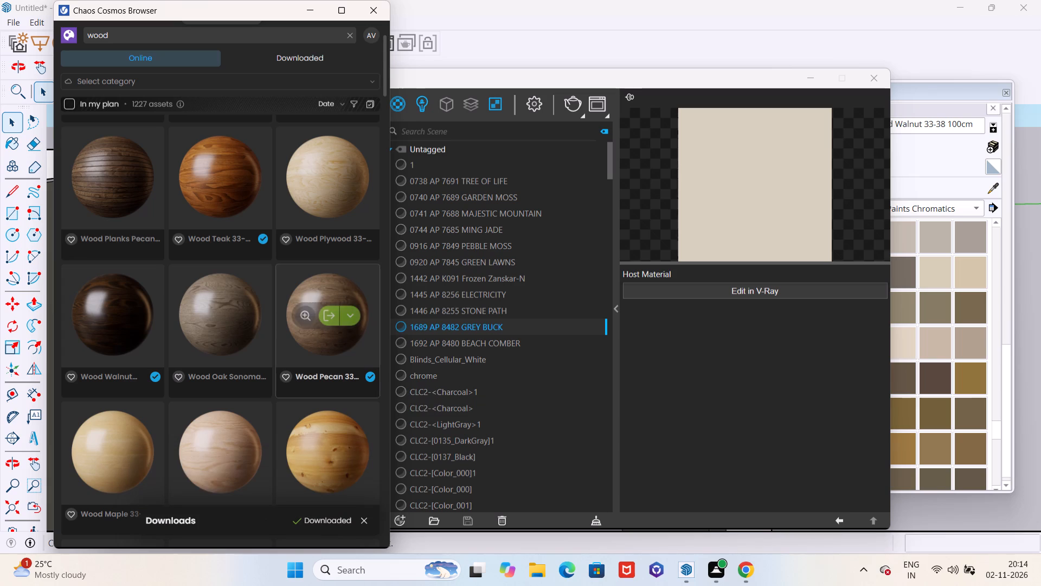
left_click(333, 324)
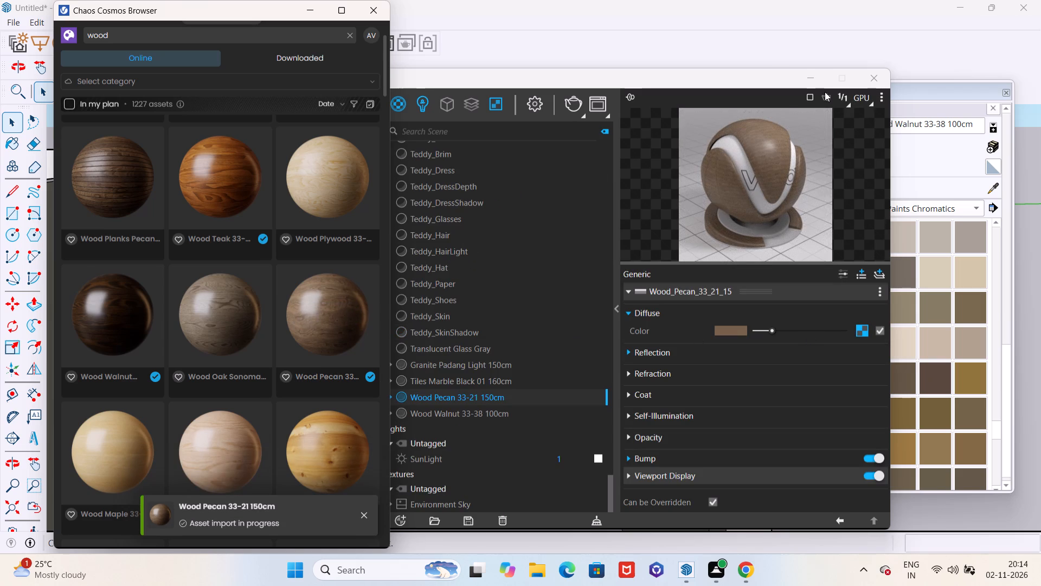
left_click(573, 403)
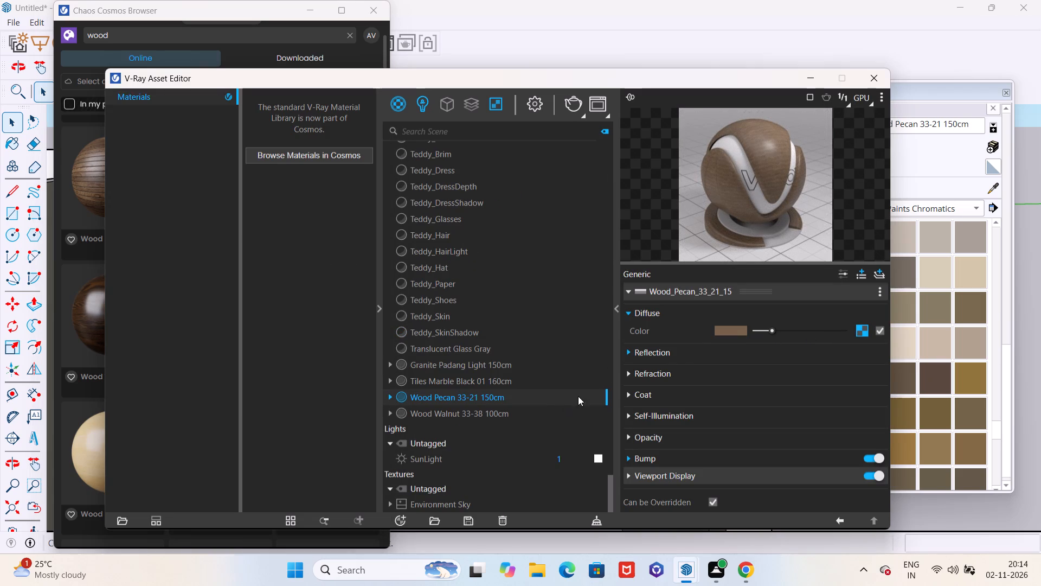
left_click(813, 74)
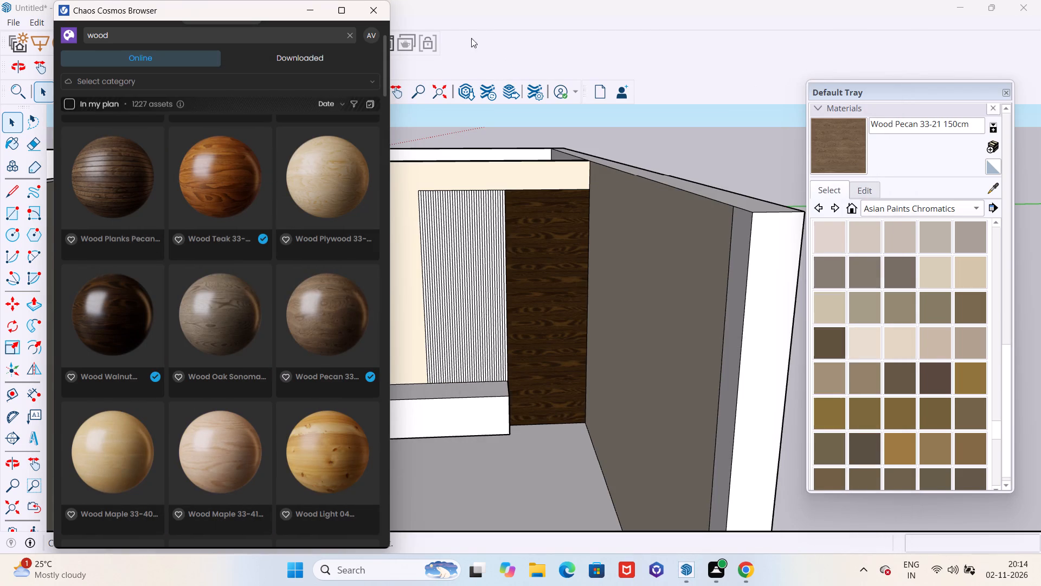
left_click(308, 11)
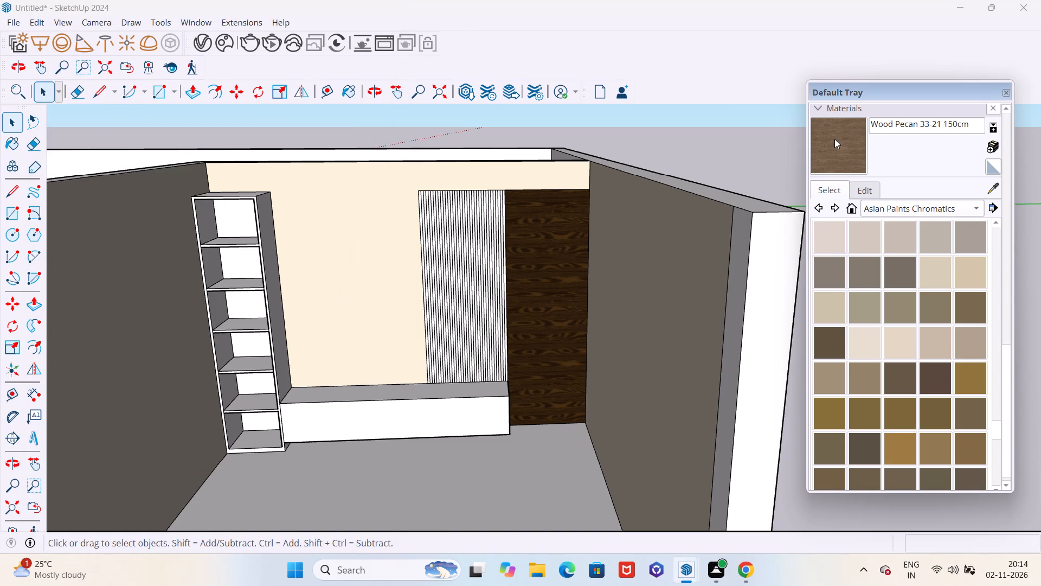
Paint the back-wall section between the fluted strip and side wall with Wood Pecan 33-21 150cm.
left_click(834, 139)
scroll(477, 230, "up", 5)
scroll(493, 257, "down", 3)
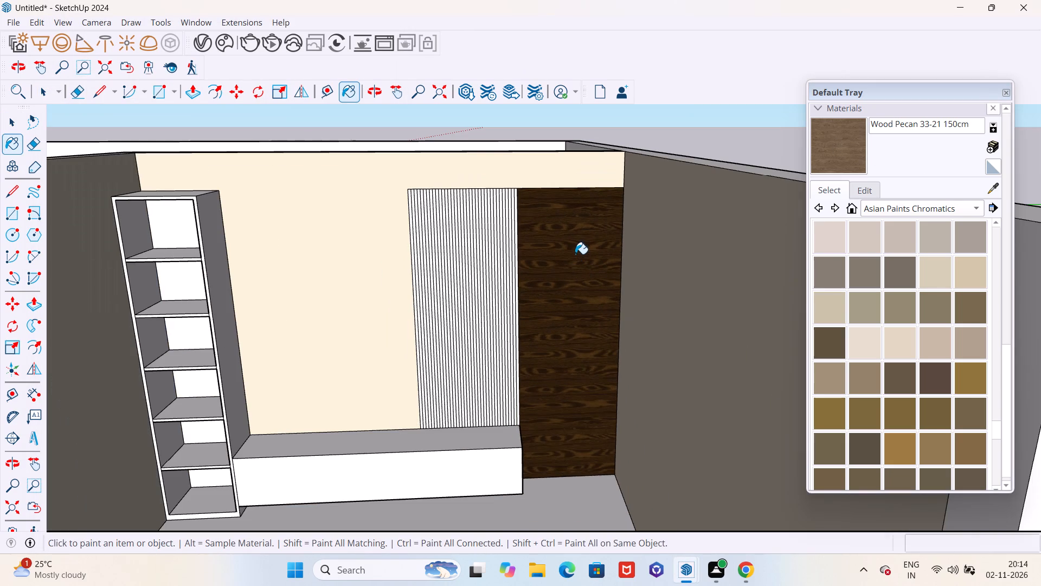
left_click(575, 252)
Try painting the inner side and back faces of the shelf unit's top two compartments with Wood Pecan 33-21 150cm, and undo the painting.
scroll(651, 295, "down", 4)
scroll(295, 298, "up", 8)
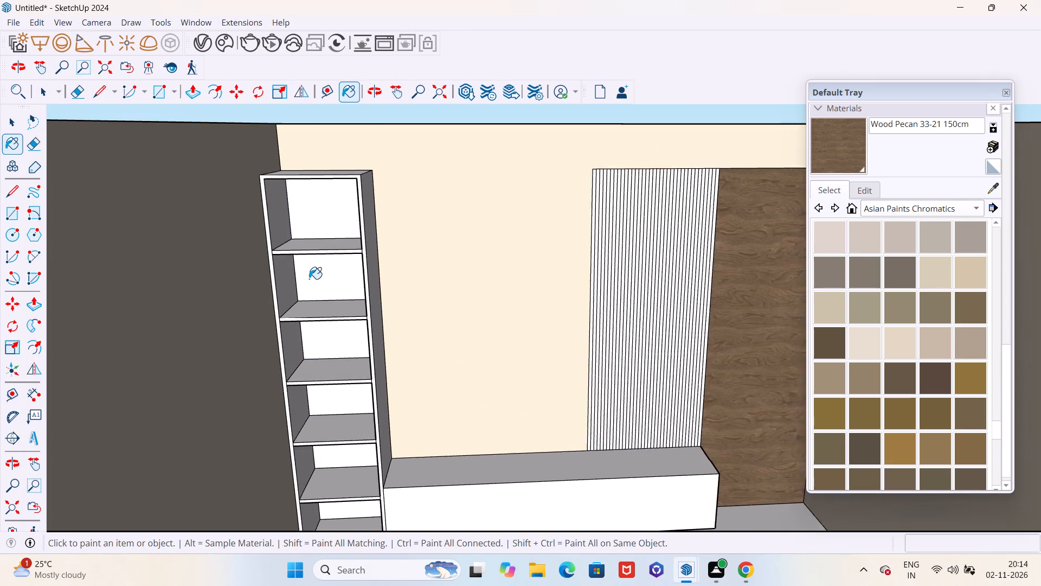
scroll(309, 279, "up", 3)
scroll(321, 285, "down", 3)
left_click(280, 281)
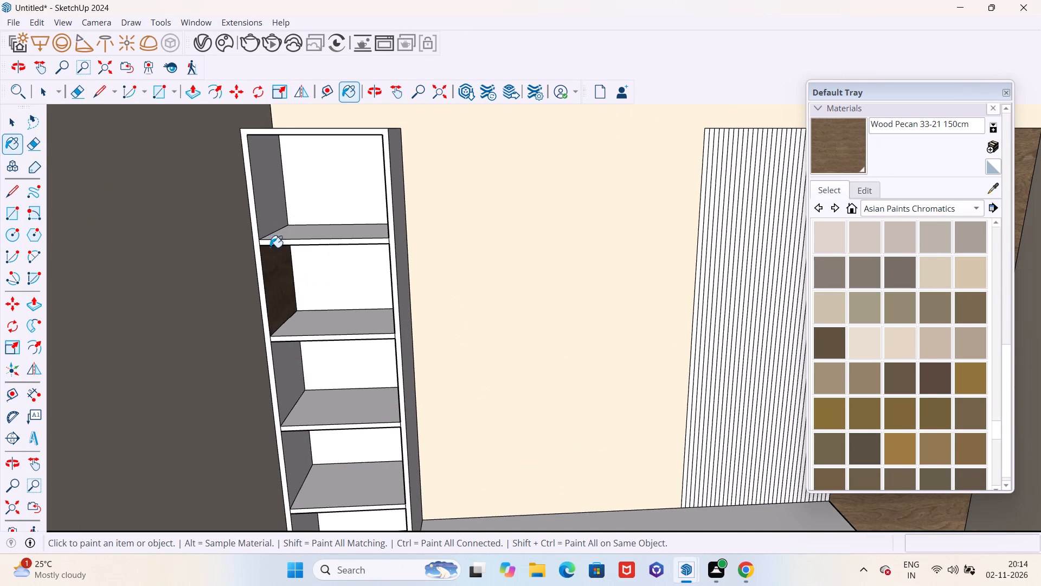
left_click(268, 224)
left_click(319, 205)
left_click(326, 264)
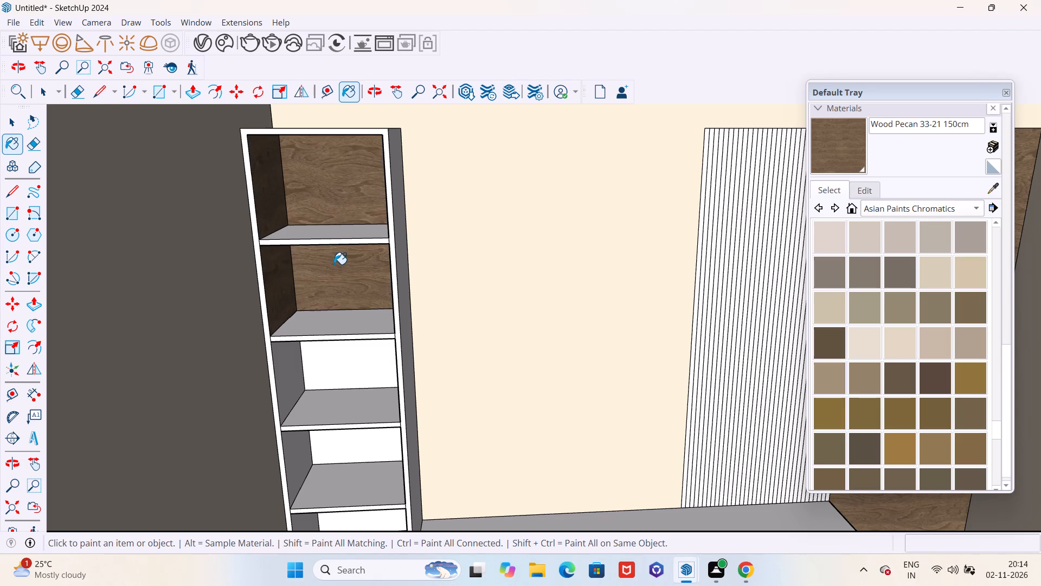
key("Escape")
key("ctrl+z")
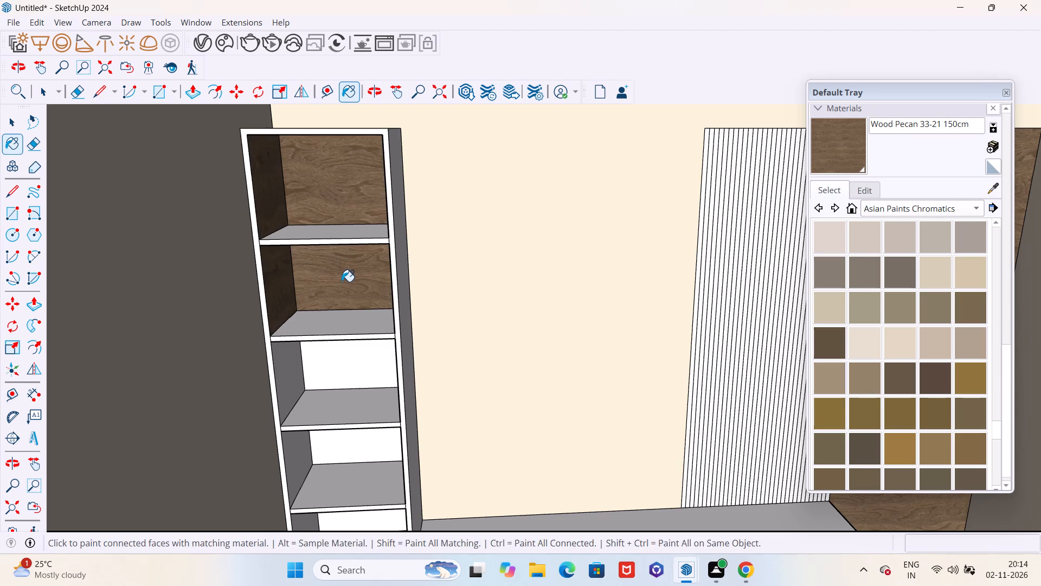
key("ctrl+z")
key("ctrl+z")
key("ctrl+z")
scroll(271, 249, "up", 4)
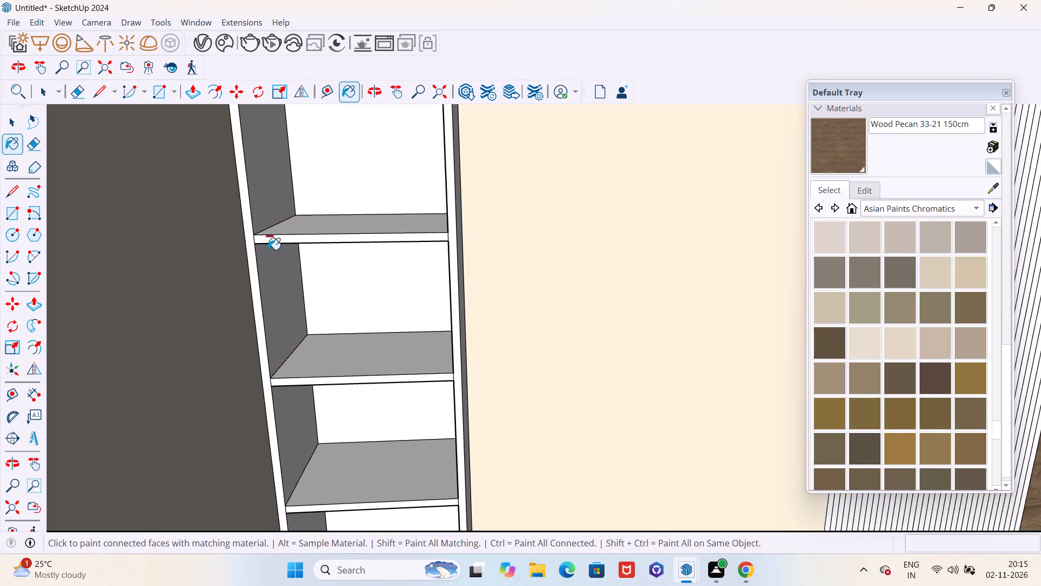
Erase the short edges where the upper shelves meet the side panels on the shelf unit's front.
key("e")
scroll(255, 254, "up", 9)
left_click_drag(259, 230, 246, 225)
scroll(693, 246, "up", 1)
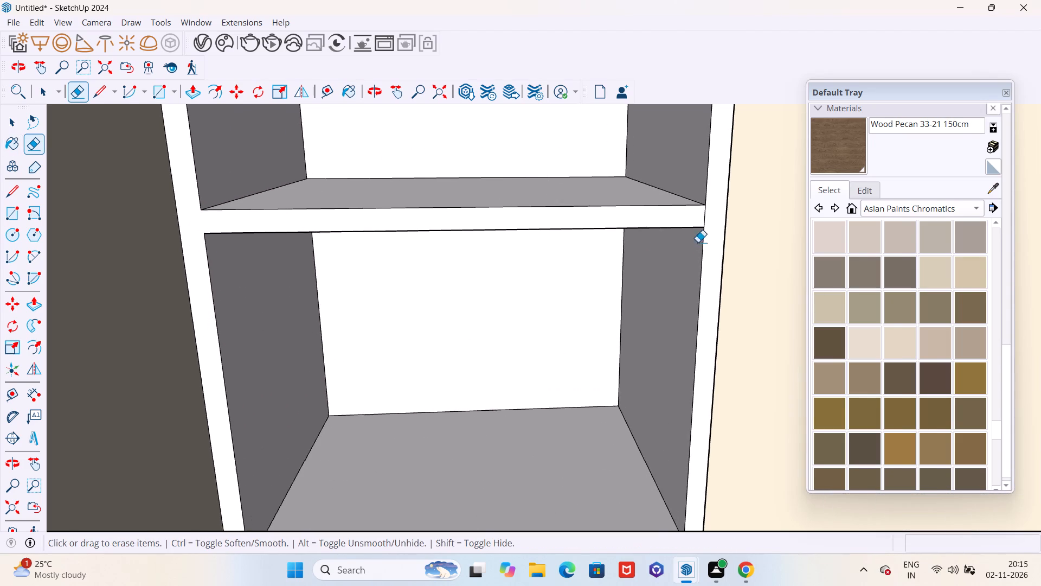
scroll(698, 242, "up", 1)
left_click(698, 215)
left_click_drag(690, 218, 711, 218)
scroll(676, 218, "down", 10)
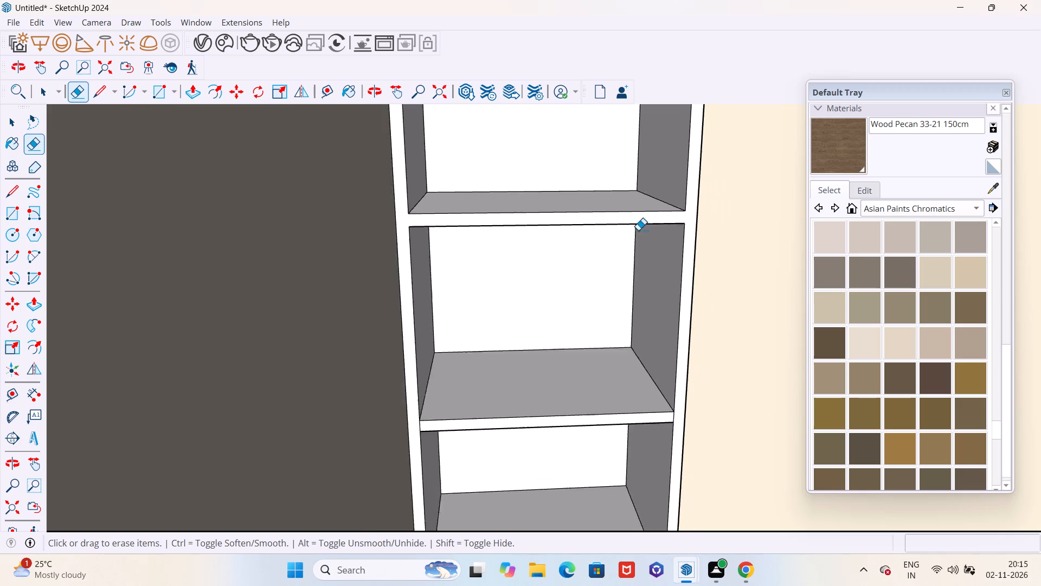
scroll(638, 230, "down", 2)
middle_click_drag(628, 359, 158, 307, "shift")
scroll(496, 365, "up", 2)
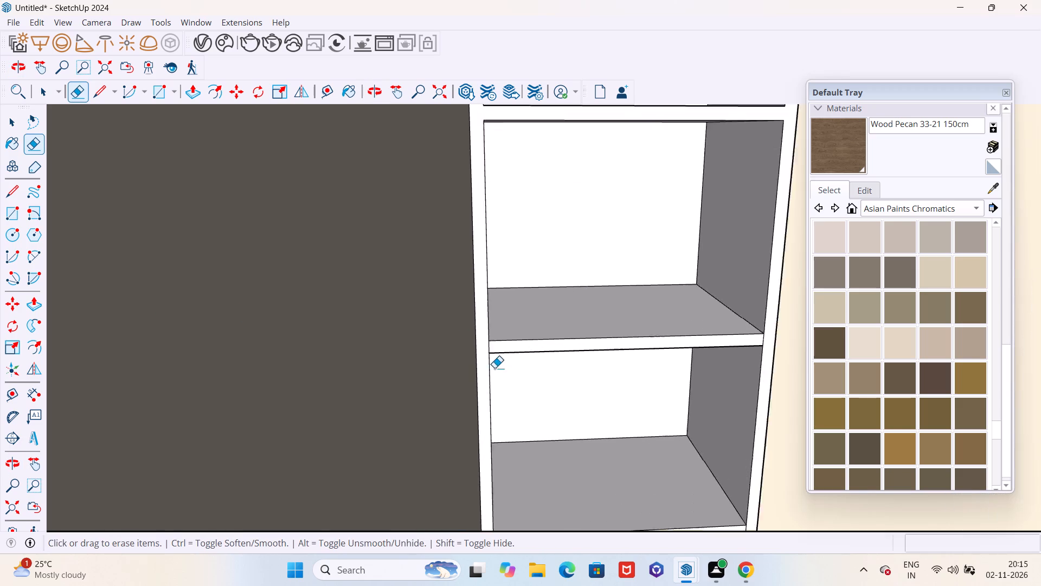
scroll(494, 368, "up", 8)
left_click_drag(493, 343, 472, 345)
scroll(404, 334, "down", 5)
scroll(385, 329, "up", 1)
scroll(385, 329, "down", 1)
middle_click_drag(691, 352, 382, 323, "shift")
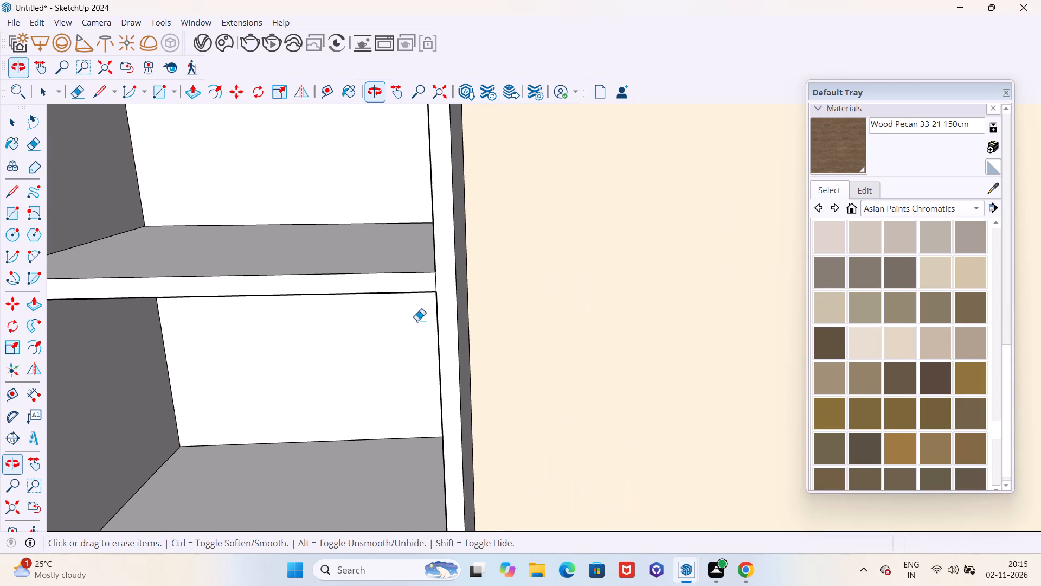
scroll(460, 303, "up", 5)
left_click_drag(435, 272, 407, 269)
scroll(486, 264, "down", 7)
scroll(461, 506, "up", 5)
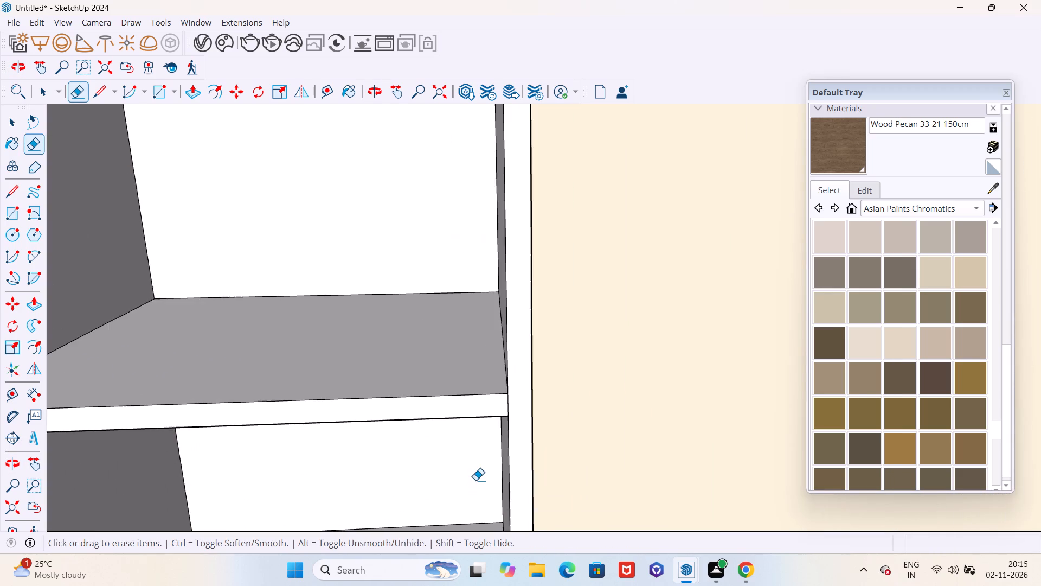
middle_click_drag(478, 469, 513, 354, "shift")
left_click_drag(571, 213, 556, 211)
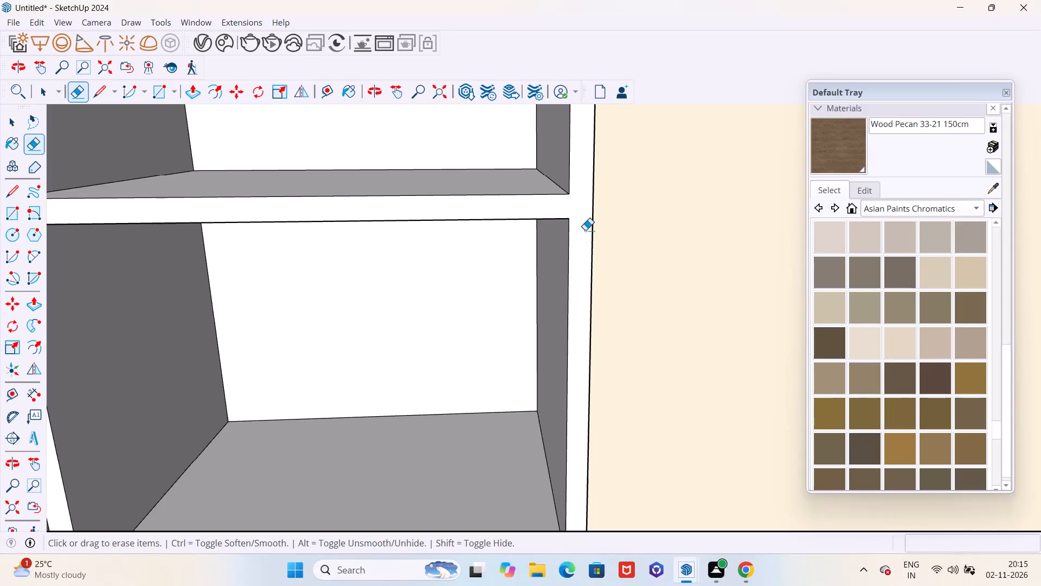
Erase the remaining edges between the lower shelves and side panels on the shelf unit's front, plus the stray inner-side line.
scroll(588, 234, "down", 4)
middle_click_drag(366, 240, 522, 235, "shift")
scroll(427, 228, "up", 5)
left_click_drag(438, 214, 408, 206)
scroll(408, 199, "down", 5)
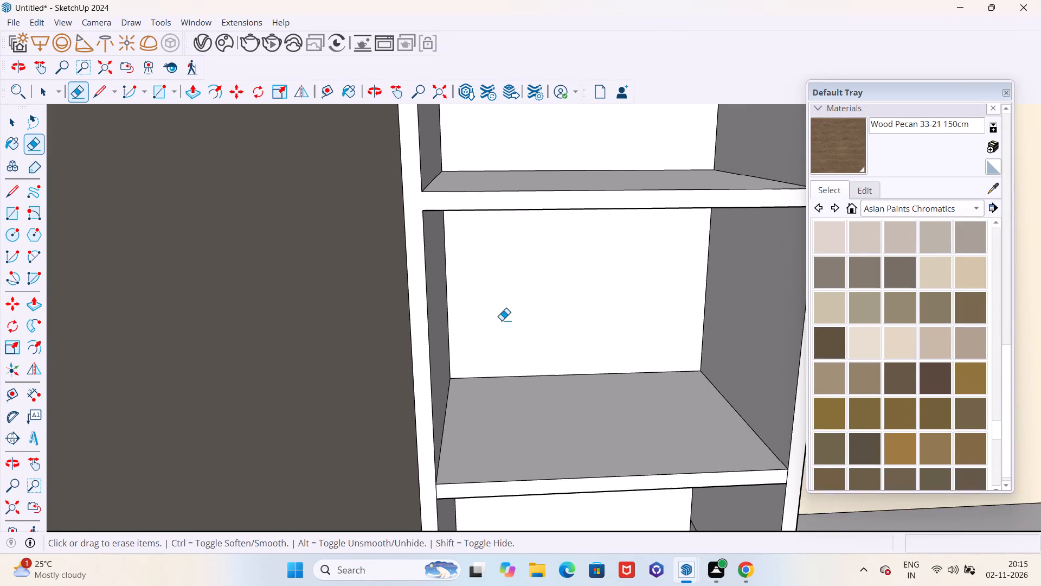
middle_click_drag(508, 369, 473, 181, "shift")
scroll(361, 219, "up", 5)
left_click_drag(414, 228, 383, 232)
scroll(298, 235, "down", 5)
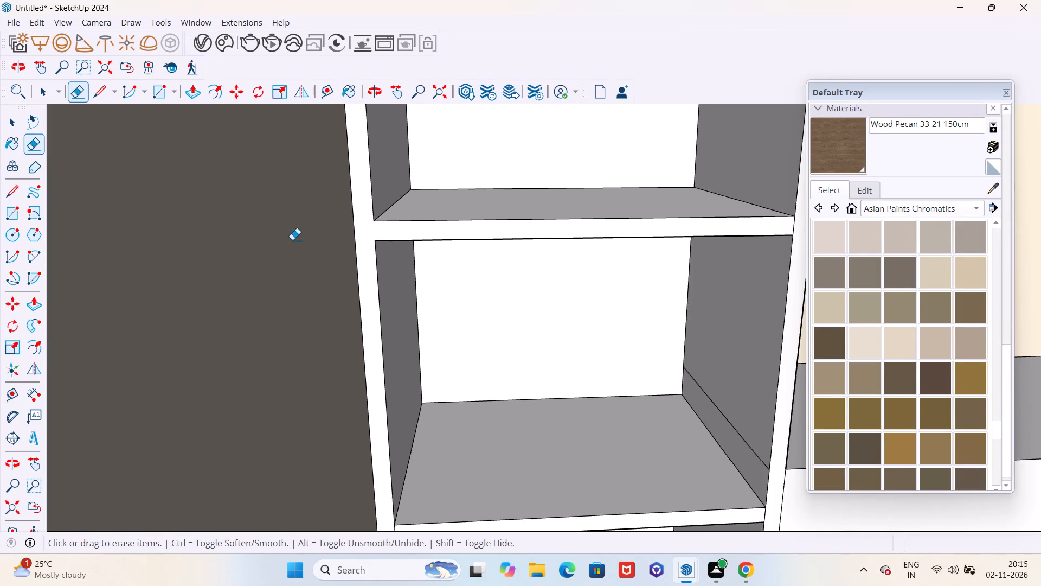
middle_click_drag(523, 241, 391, 248, "shift")
scroll(679, 251, "up", 5)
left_click_drag(665, 232, 642, 225)
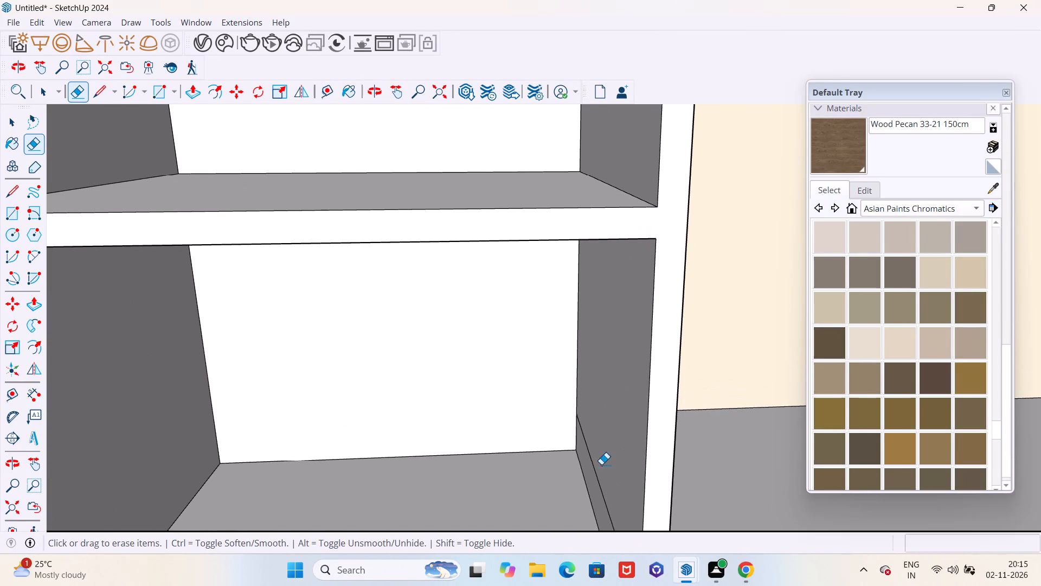
left_click_drag(593, 480, 605, 458, "shift")
scroll(627, 297, "down", 10)
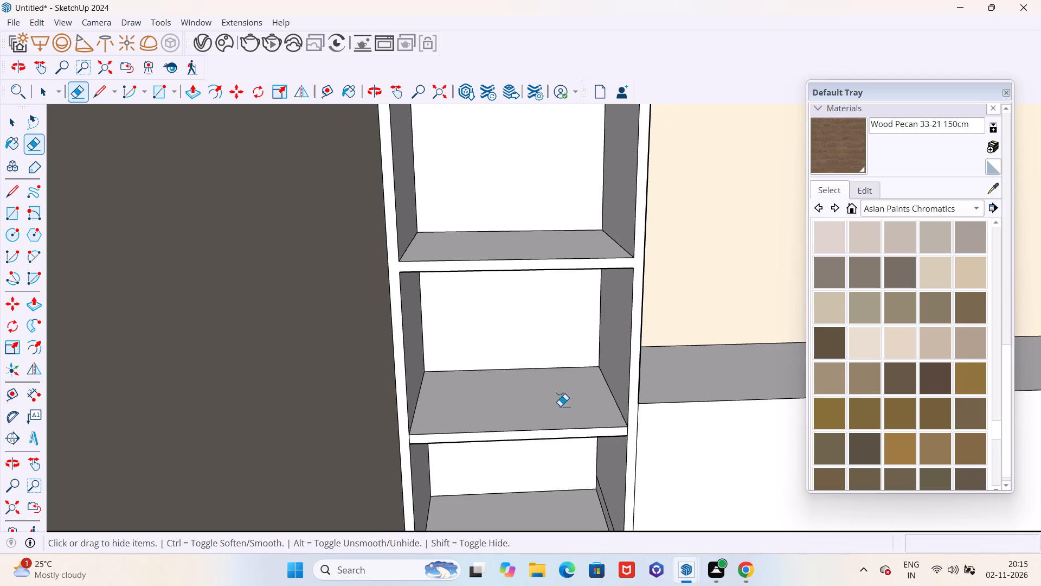
middle_click_drag(556, 395, 528, 249, "shift")
scroll(579, 454, "up", 5)
left_click_drag(592, 356, 590, 364)
scroll(594, 209, "up", 2)
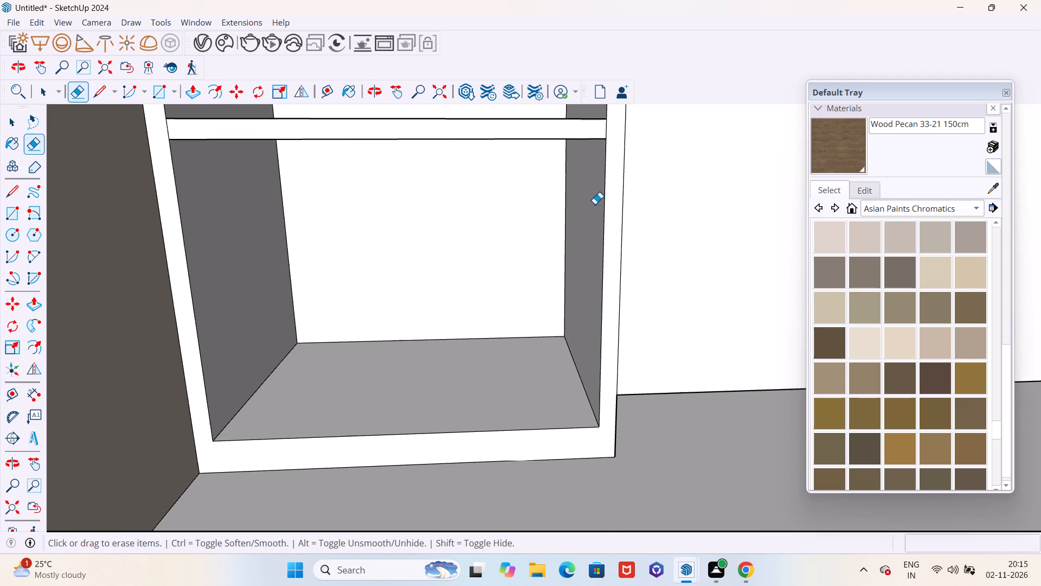
middle_click_drag(600, 170, 669, 251, "shift")
left_click_drag(682, 209, 674, 209)
scroll(706, 229, "down", 4)
scroll(335, 231, "up", 3)
left_click_drag(371, 216, 356, 215)
Push the shelf unit's front frame face back until it is flush with the compartments' back faces.
scroll(458, 377, "down", 2)
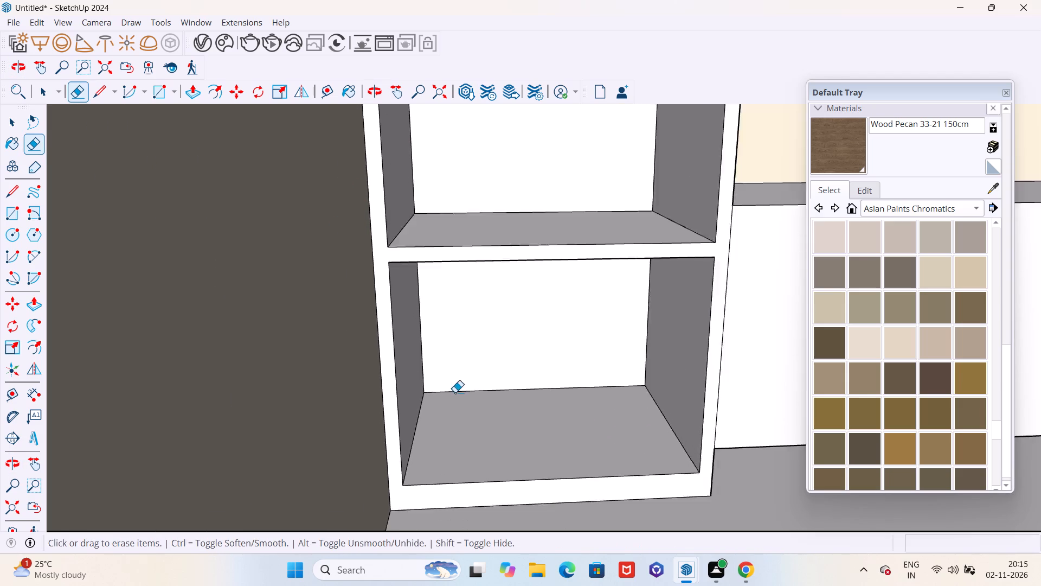
scroll(455, 392, "down", 9)
scroll(448, 411, "up", 1)
scroll(448, 411, "down", 10)
middle_click_drag(467, 376, 340, 403)
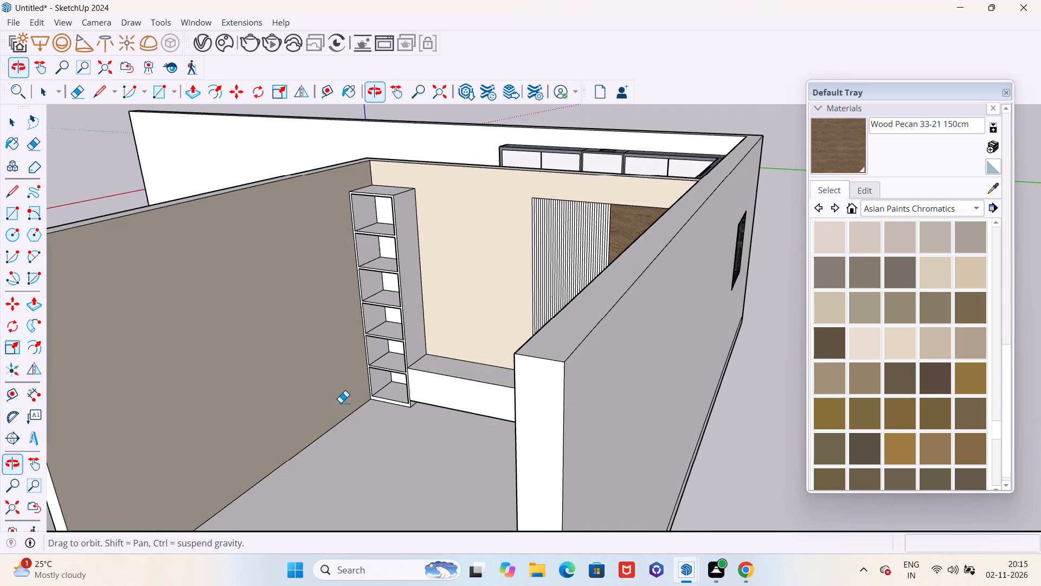
key("p")
scroll(401, 316, "up", 8)
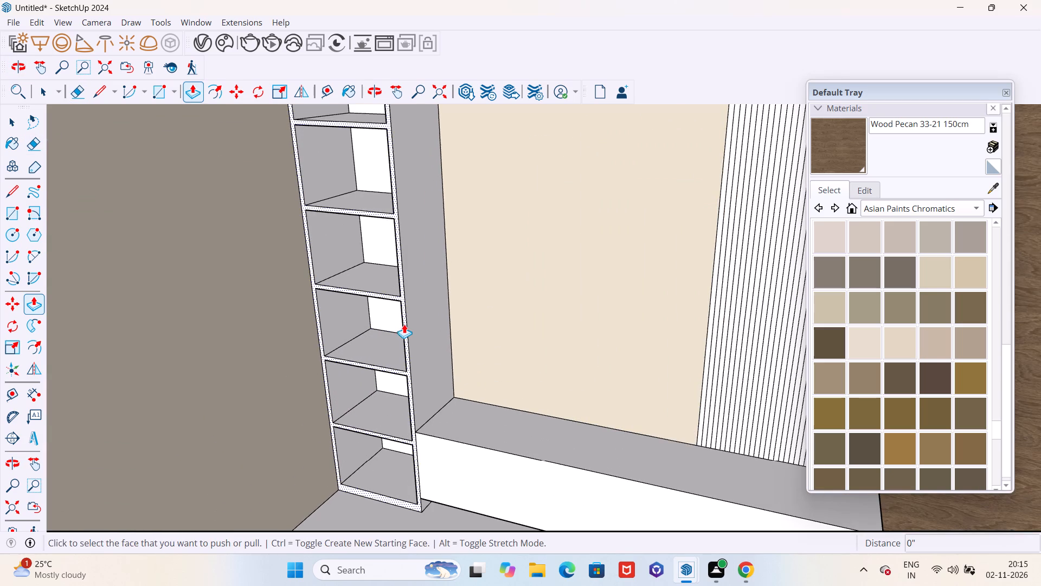
left_click(404, 325)
key("Escape")
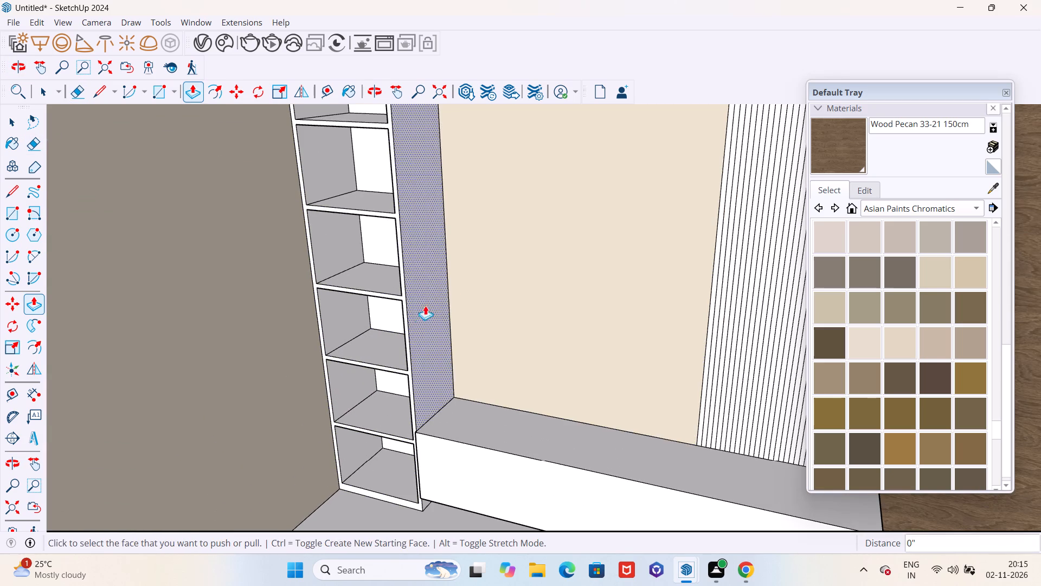
left_click(408, 328)
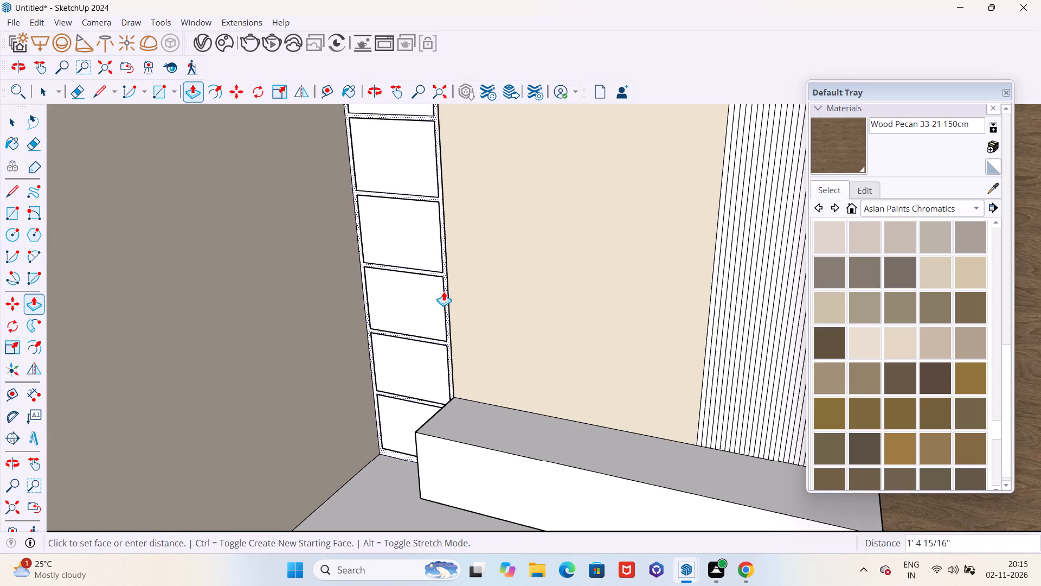
left_click(445, 291)
Paint the flattened shelf frame and all six compartment back faces with Wood Pecan 33-21 150cm.
middle_click_drag(502, 335, 526, 342)
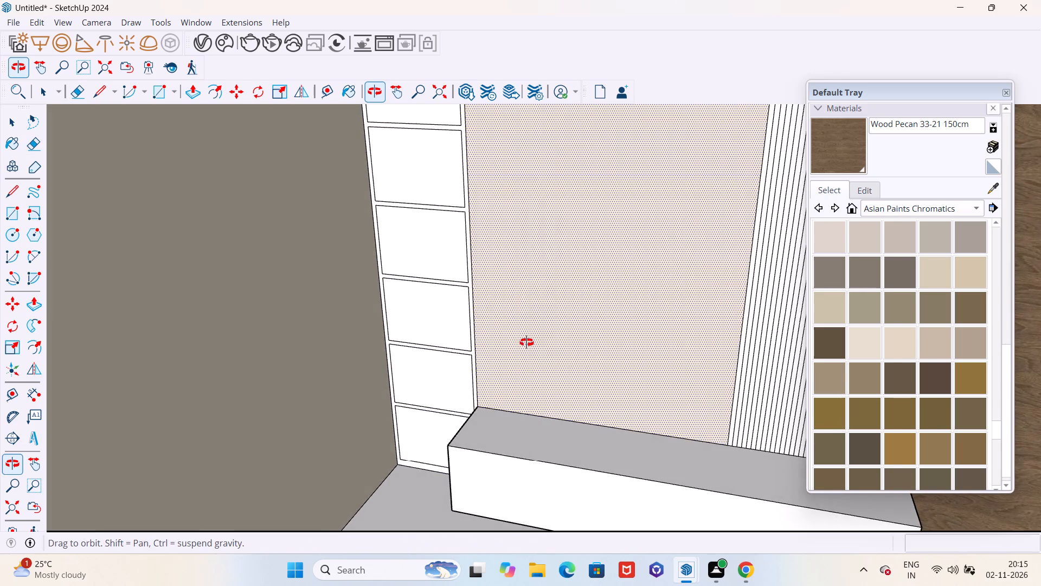
middle_click_drag(526, 342, 534, 363)
left_click(842, 159)
scroll(505, 286, "up", 3)
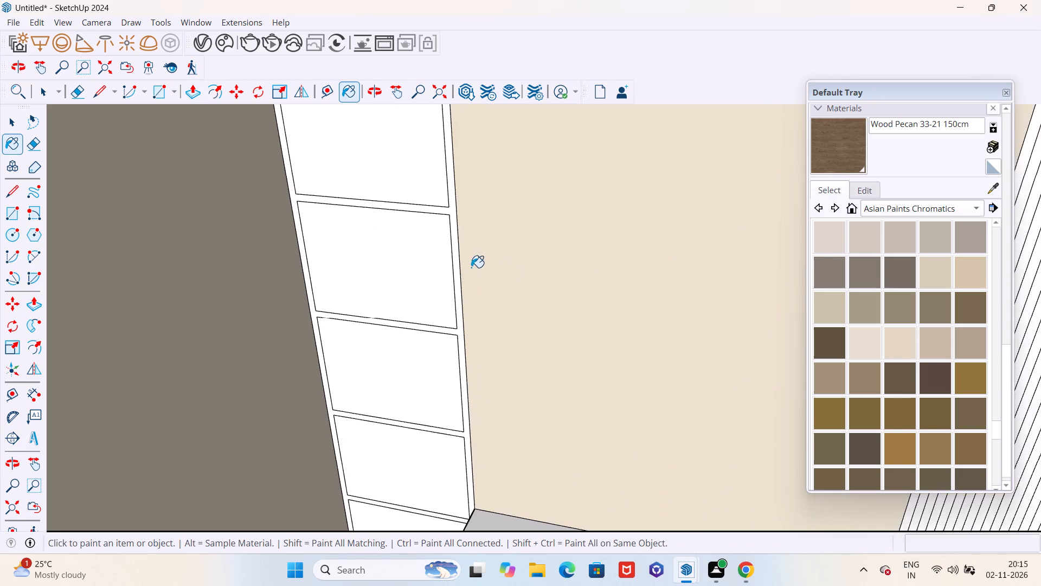
scroll(471, 267, "up", 6)
left_click(447, 257)
left_click(414, 258)
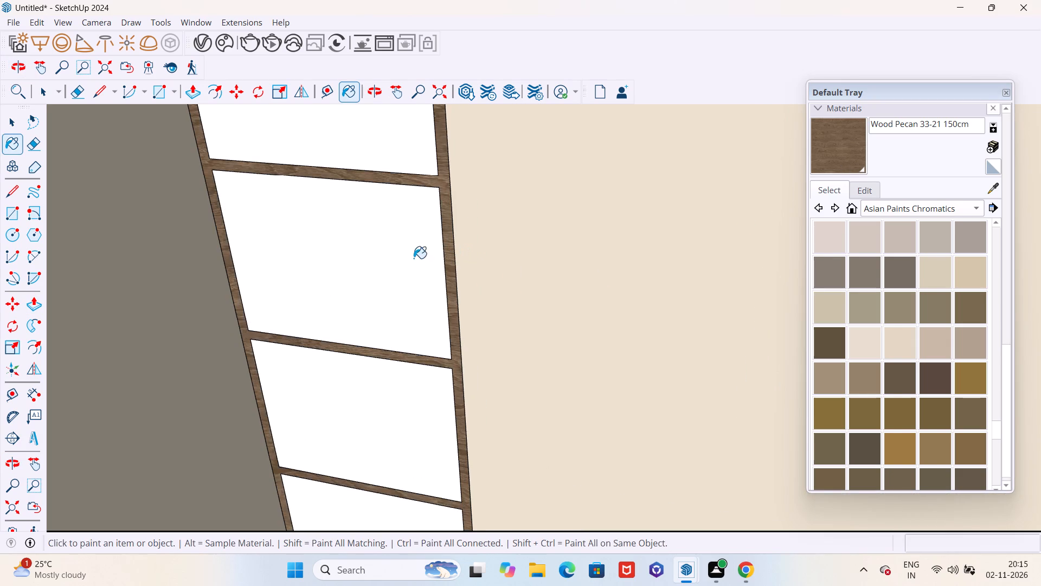
scroll(428, 256, "down", 9)
left_click(421, 360)
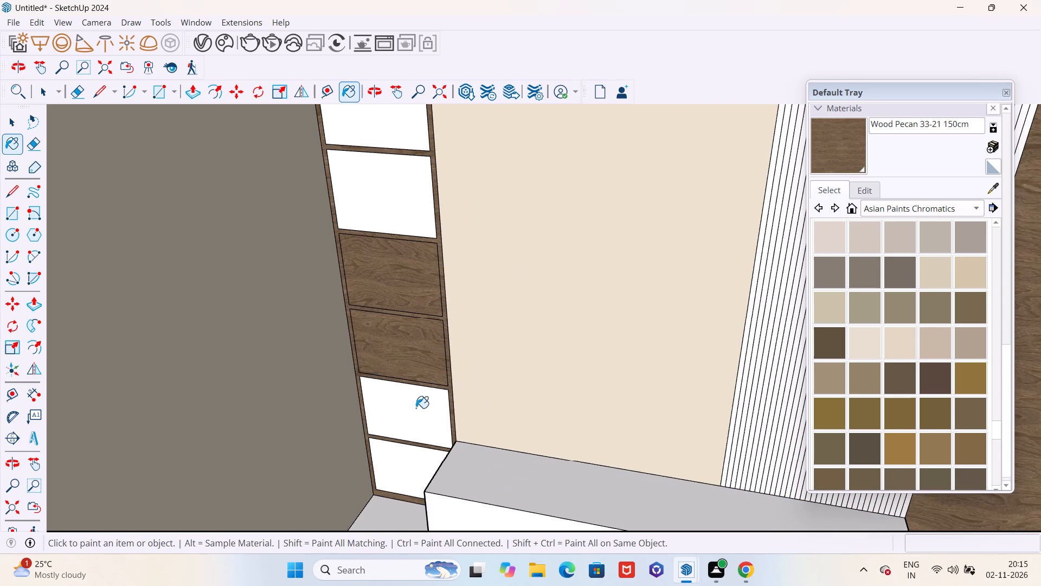
left_click(415, 408)
left_click(413, 467)
left_click_drag(395, 213, 394, 224)
scroll(429, 475, "down", 6)
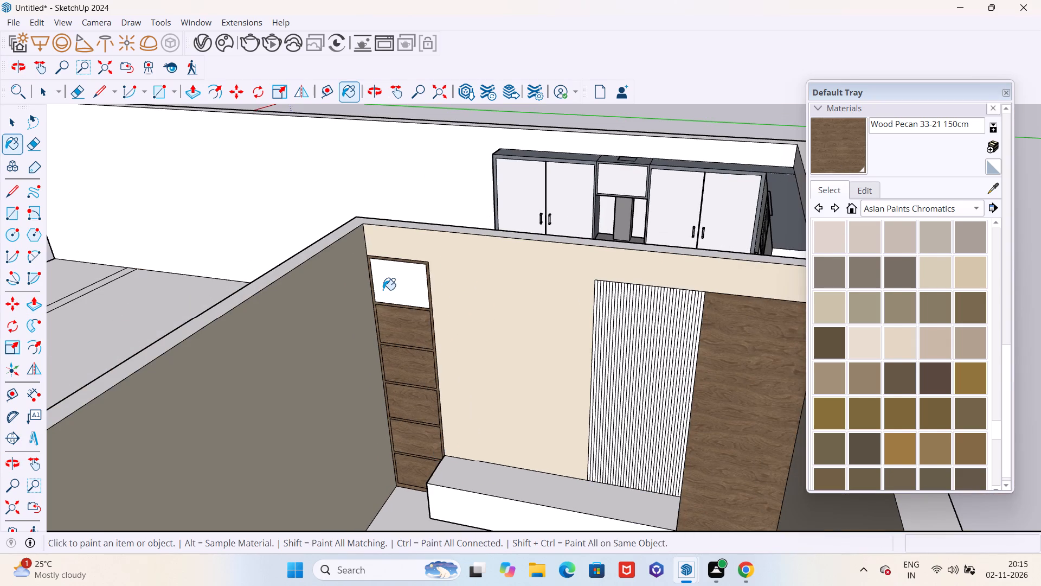
left_click(383, 283)
Pull the painted shelf frame face forward again, level with the low box's front face.
scroll(409, 307, "up", 3)
key("p")
scroll(424, 309, "down", 1)
scroll(425, 309, "up", 4)
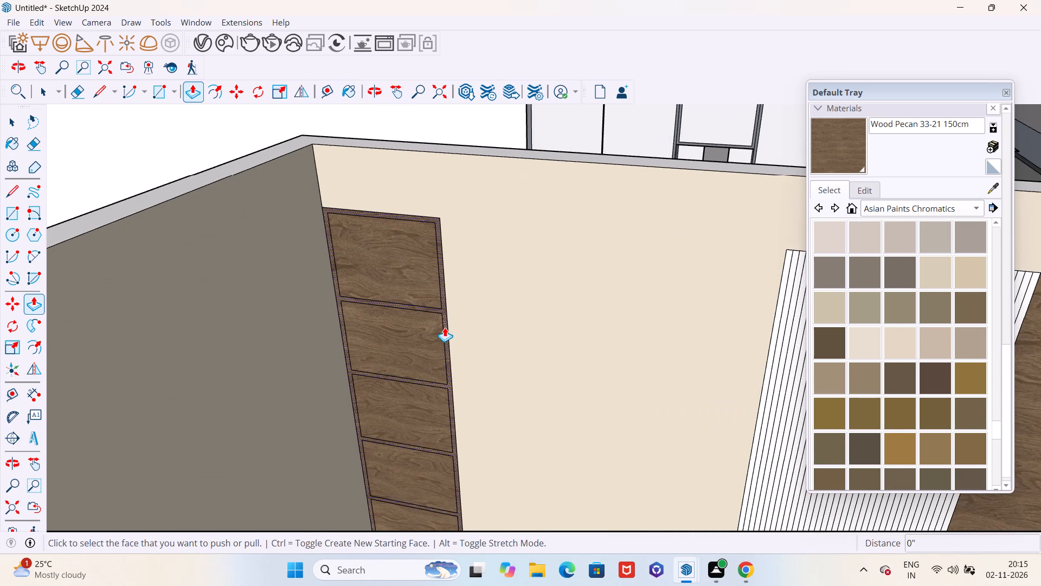
left_click(445, 328)
scroll(445, 328, "down", 8)
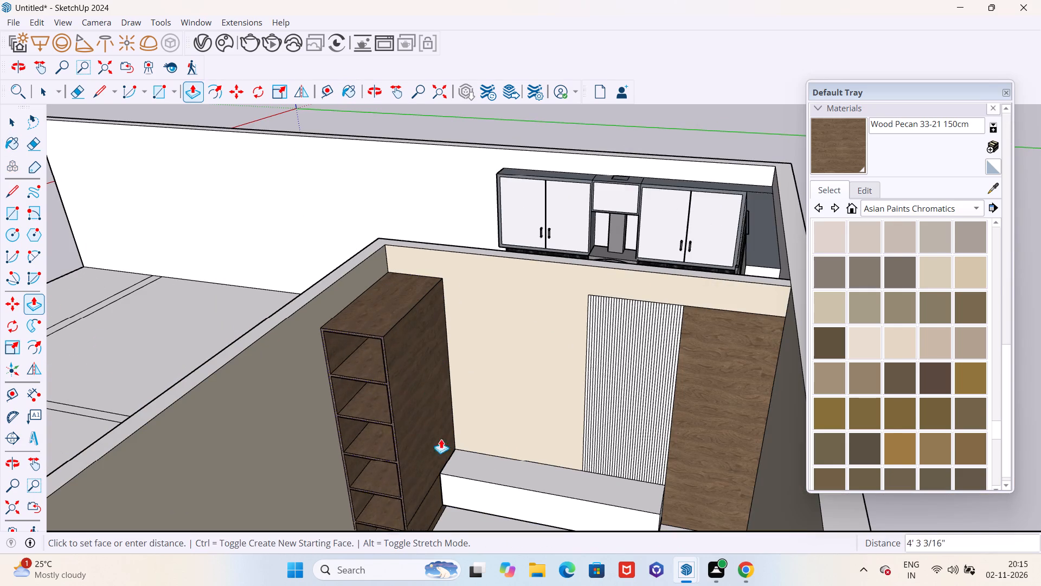
left_click(454, 480)
scroll(457, 480, "down", 3)
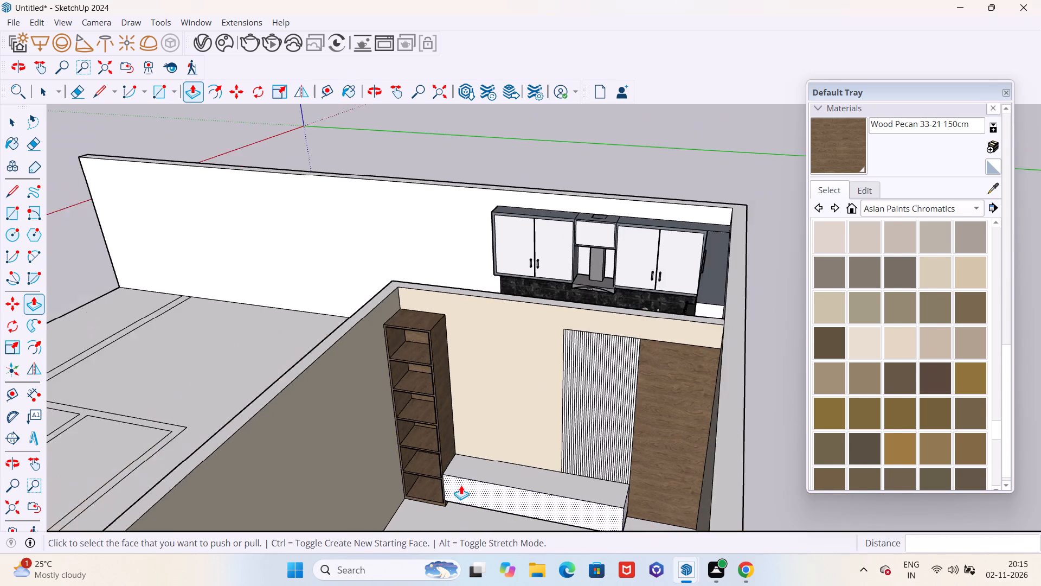
middle_click_drag(466, 483, 502, 354)
key("Escape")
Sample 1689 AP 8482 GREY BUCK from the back wall and paint the first fifteen flutes on the strip's shelf-unit side.
scroll(496, 341, "down", 4)
middle_click_drag(498, 335, 561, 408)
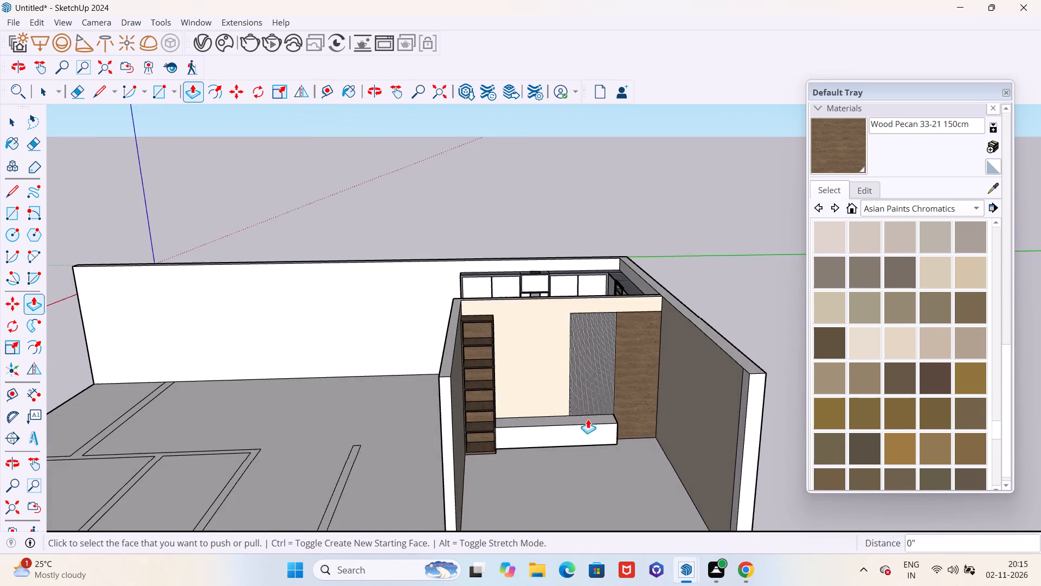
scroll(648, 430, "up", 5)
scroll(567, 383, "down", 3)
middle_click_drag(518, 364, 523, 387)
scroll(550, 342, "up", 9)
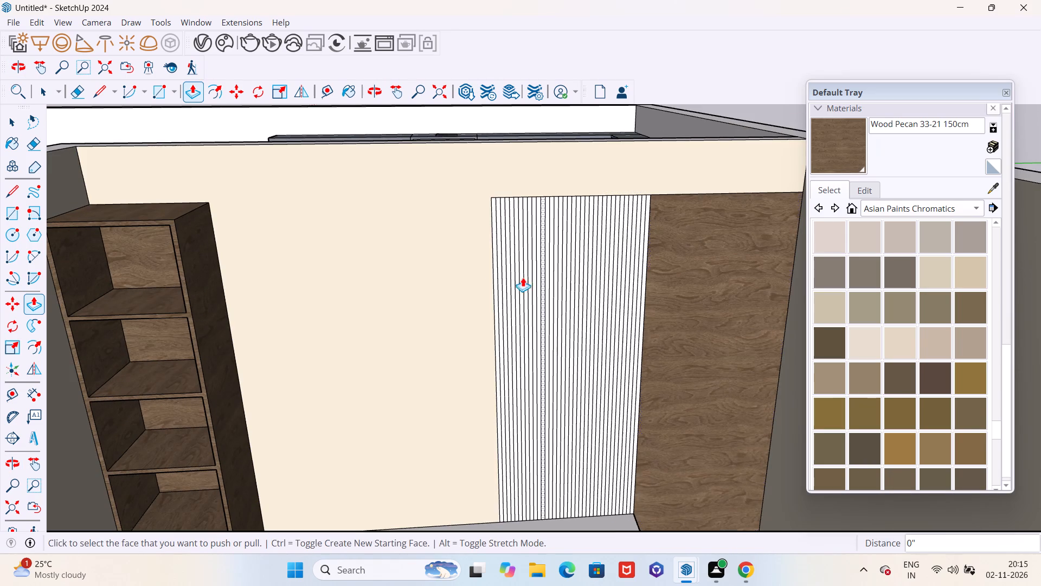
left_click(992, 187)
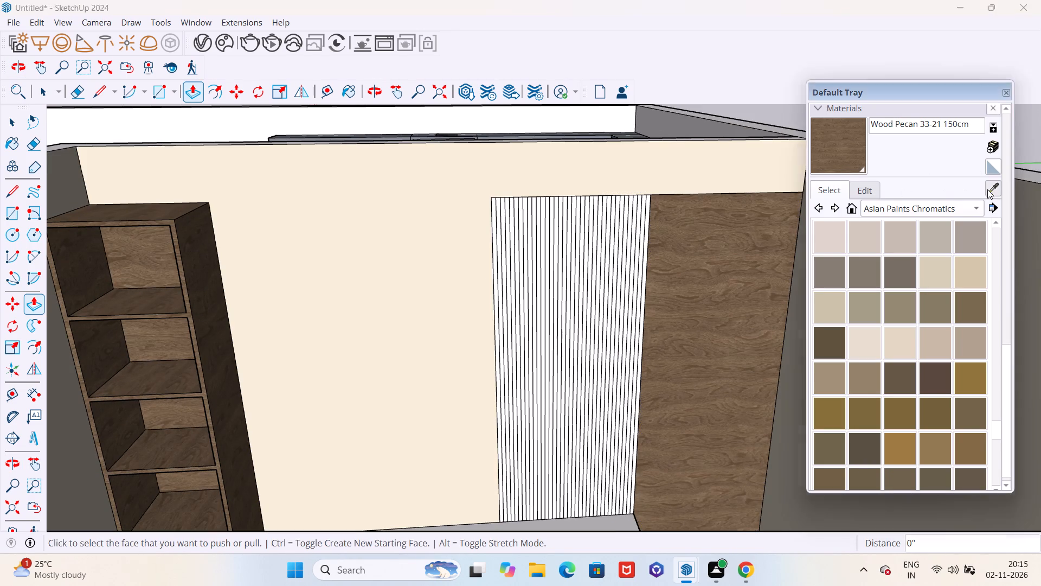
left_click(442, 215)
scroll(531, 218, "up", 11)
left_click(485, 198)
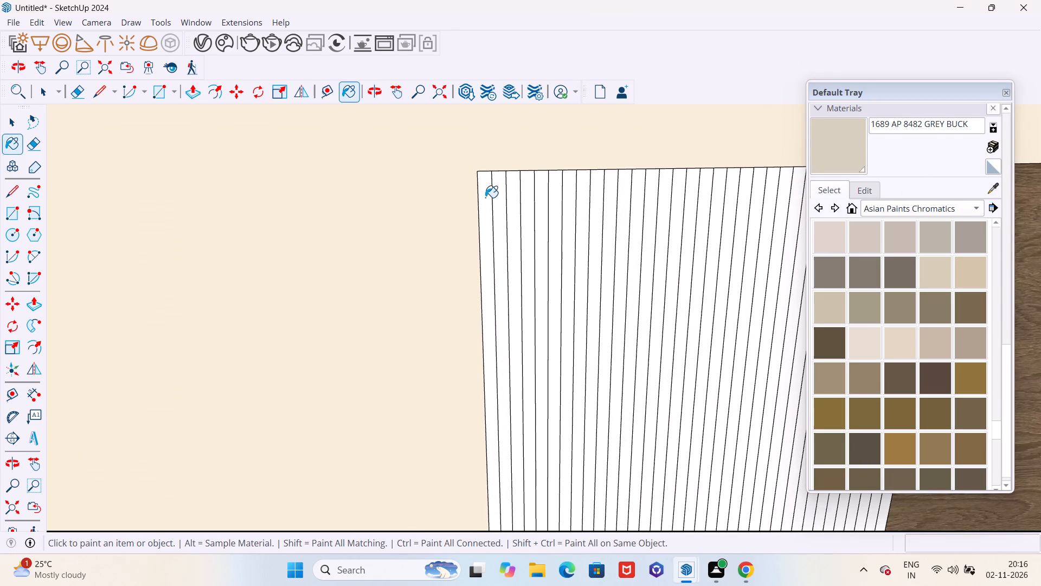
left_click(500, 198)
left_click(513, 200)
left_click(531, 213)
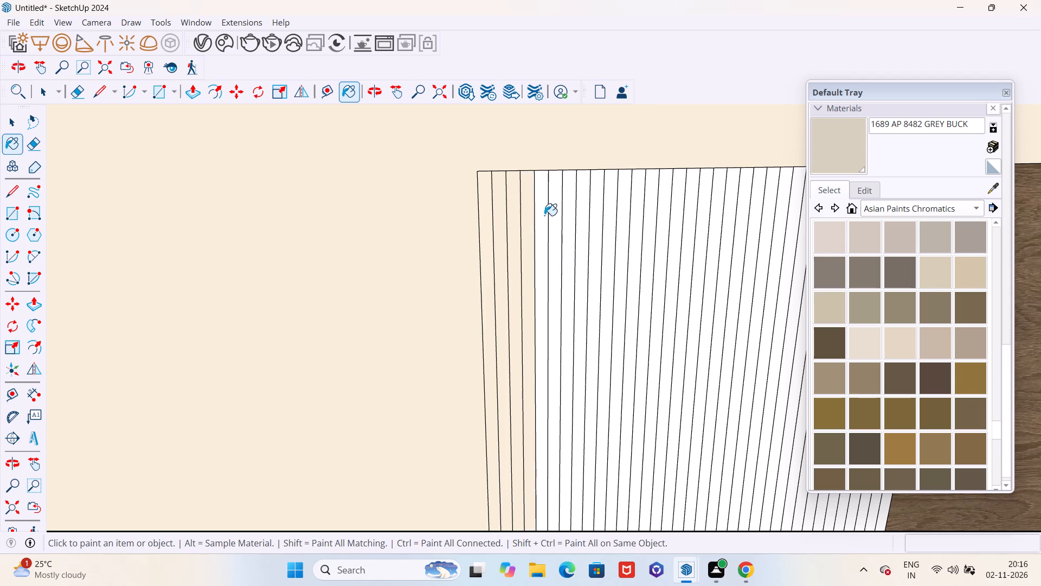
left_click(544, 215)
left_click(554, 221)
left_click(563, 219)
left_click(584, 216)
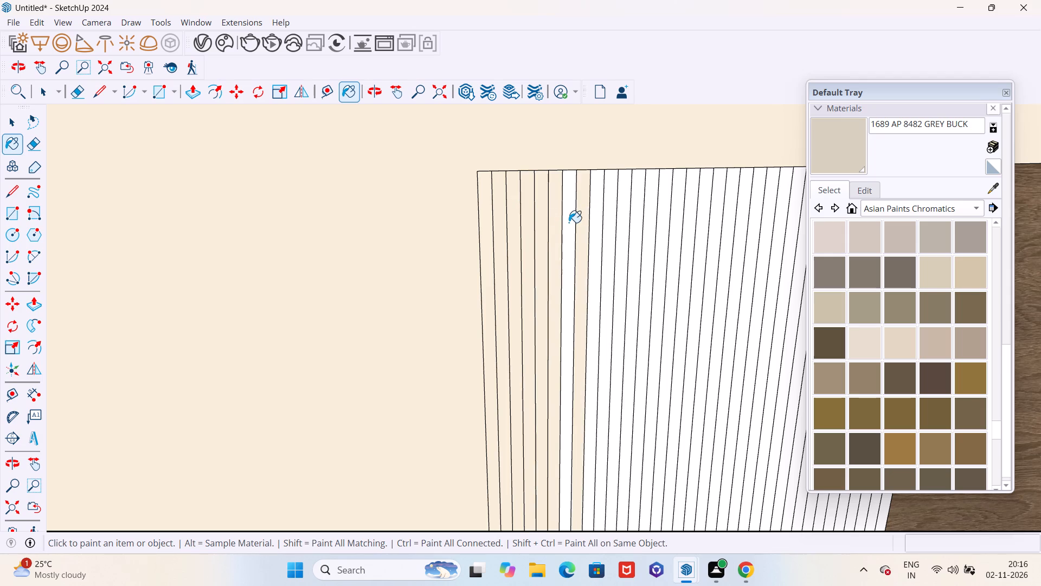
left_click(569, 222)
left_click(599, 221)
left_click(604, 218)
left_click(625, 214)
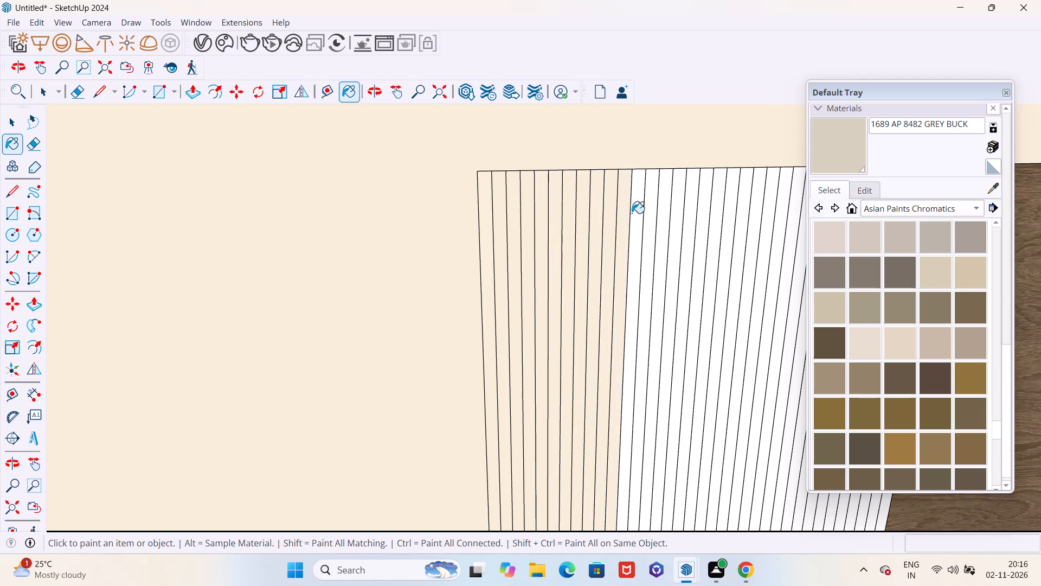
left_click(633, 213)
left_click(651, 212)
left_click(661, 210)
left_click(680, 210)
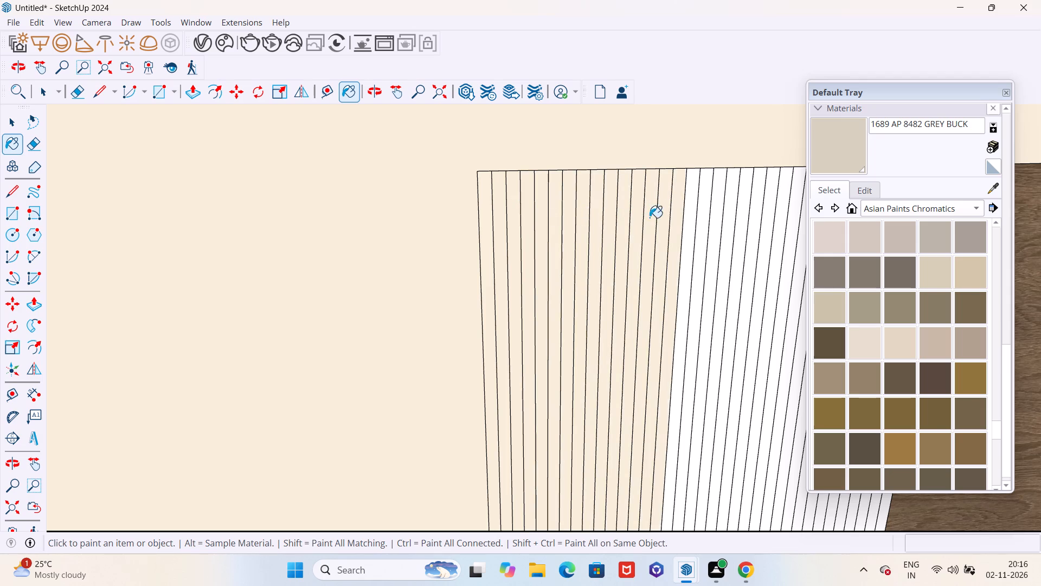
Paint the remaining unpainted flutes of the strip, up to the wood panel, with 1689 AP 8482 GREY BUCK.
middle_click_drag(703, 267, 387, 268, "shift")
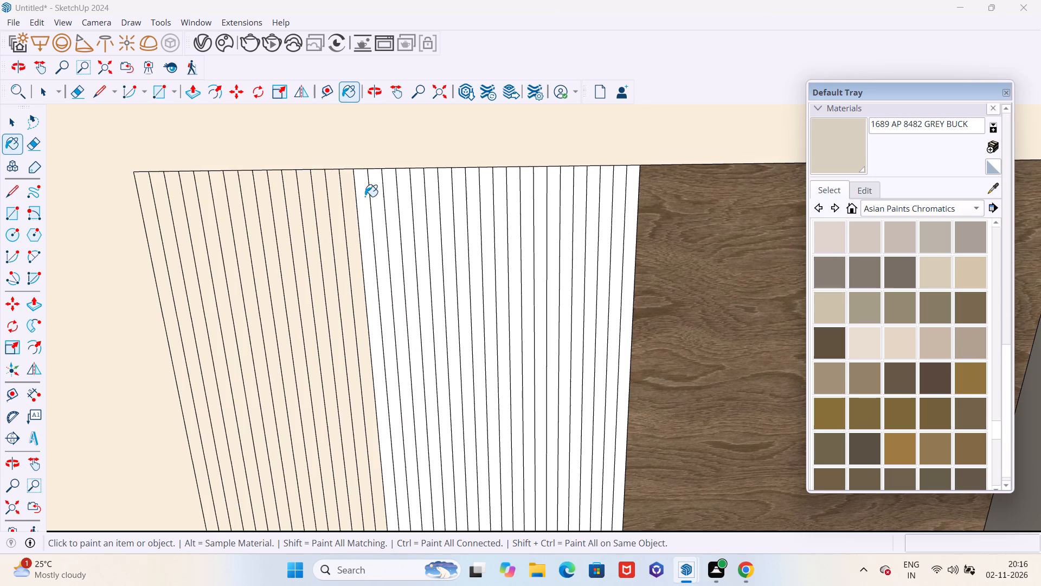
left_click(365, 196)
left_click(381, 195)
left_click(389, 198)
left_click(407, 196)
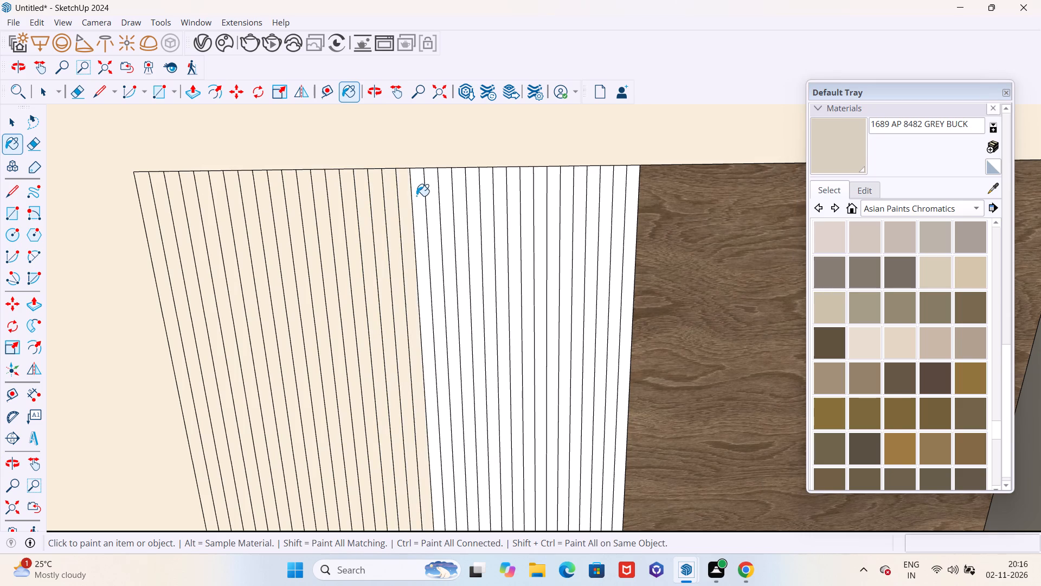
left_click(416, 196)
left_click(441, 196)
left_click(433, 200)
left_click(461, 200)
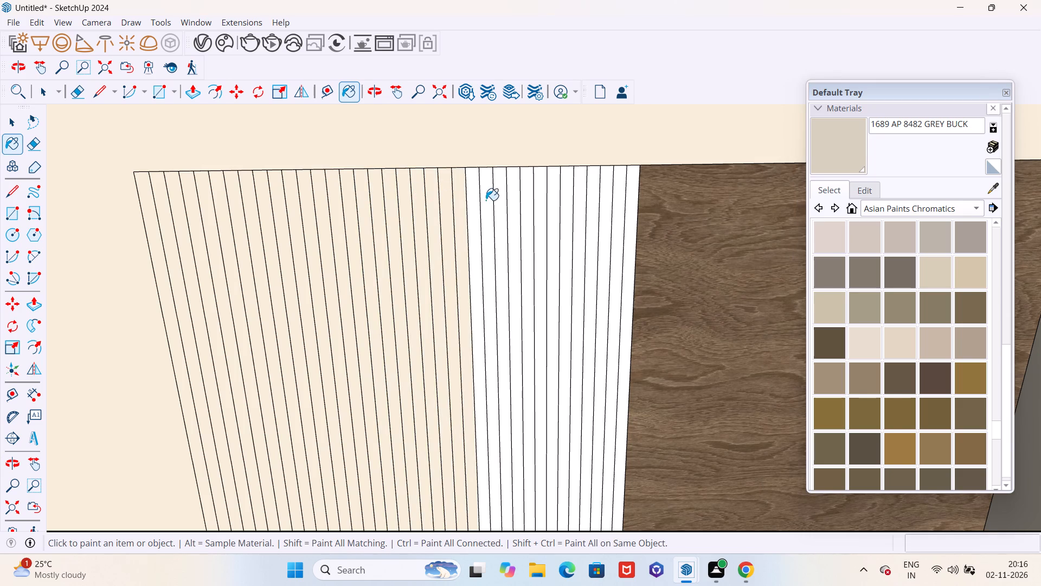
left_click(477, 205)
left_click(490, 208)
left_click(497, 203)
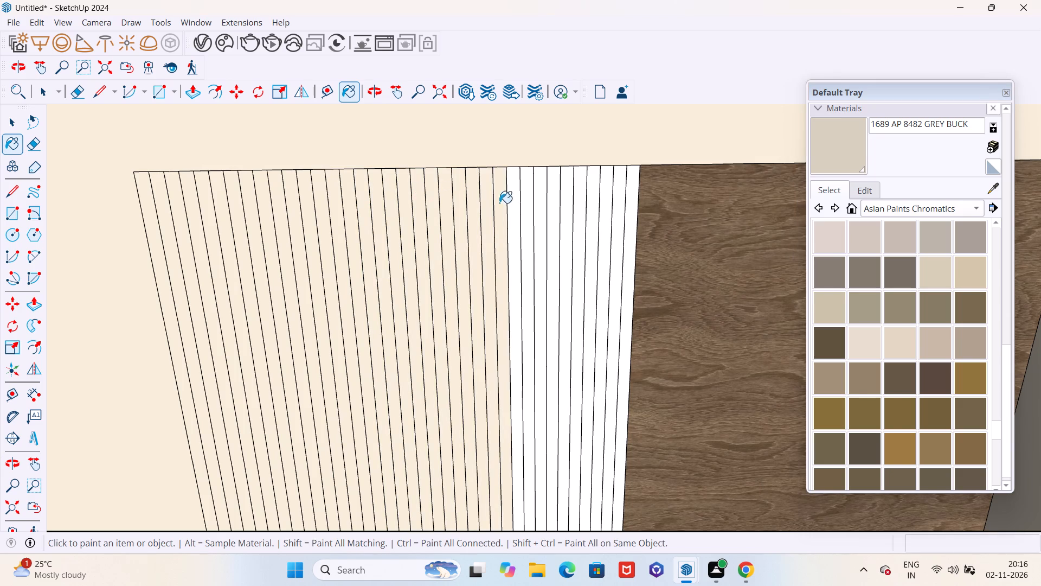
left_click(517, 202)
left_click(528, 202)
left_click(542, 205)
left_click(554, 205)
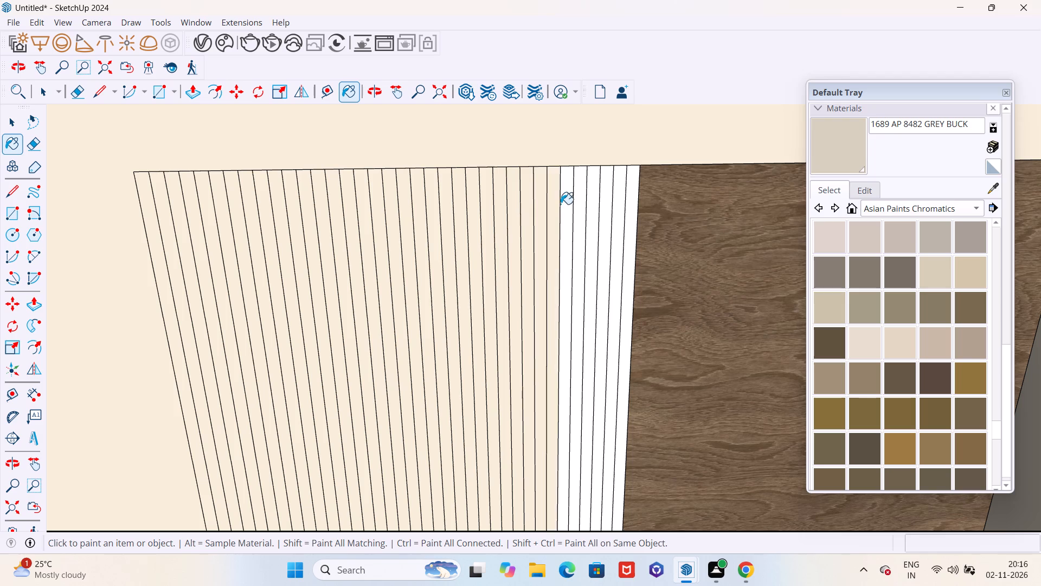
left_click(569, 204)
left_click(582, 203)
left_click(590, 205)
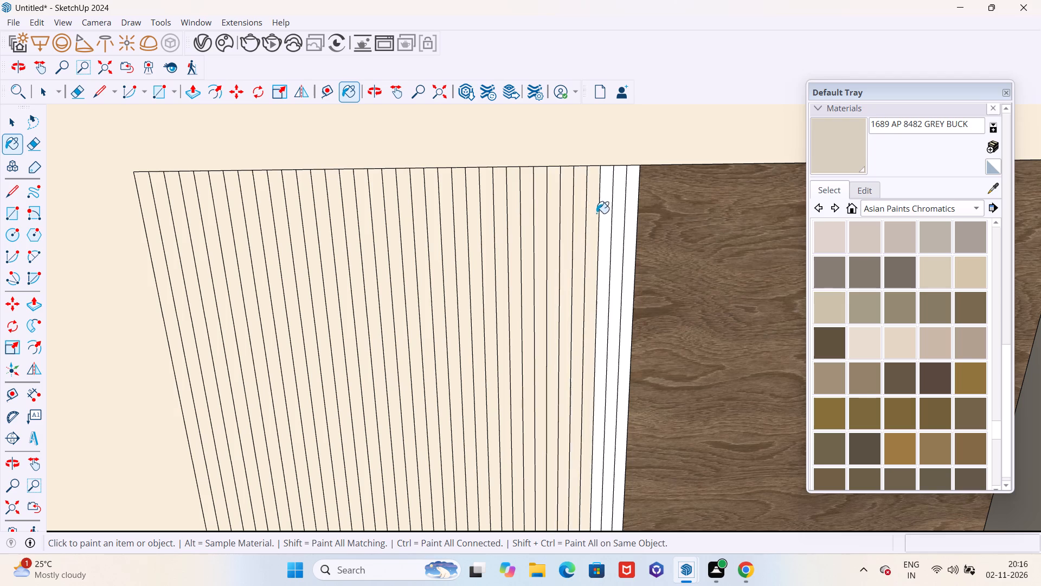
left_click(603, 224)
left_click(619, 230)
left_click(631, 218)
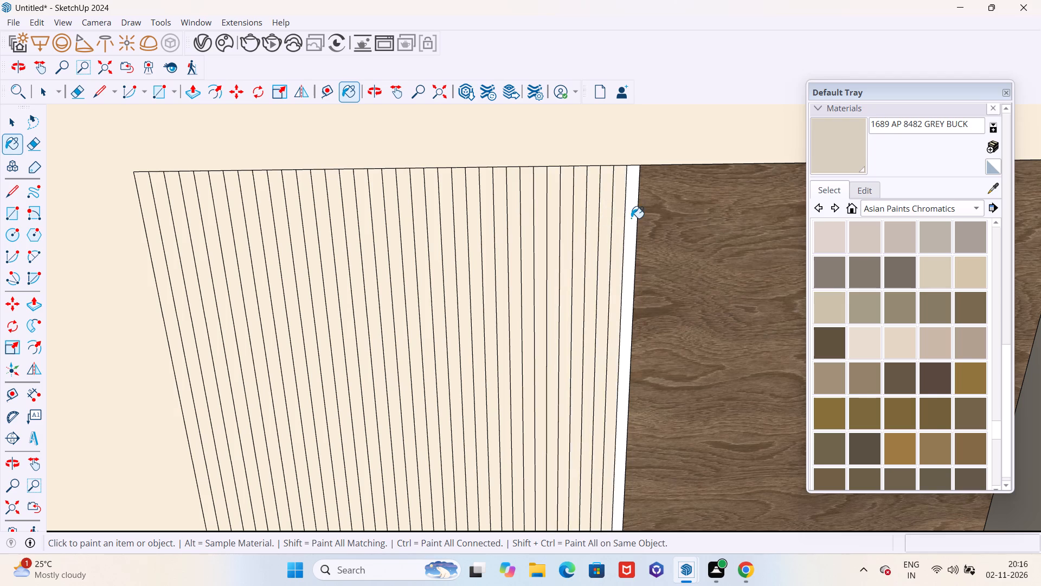
Paint the low box's front face, top and underside with 1689 AP 8482 GREY BUCK.
scroll(620, 225, "down", 16)
scroll(619, 230, "up", 1)
scroll(620, 231, "down", 5)
middle_click_drag(615, 248, 615, 234)
scroll(615, 234, "down", 2)
scroll(466, 392, "up", 11)
left_click(516, 368)
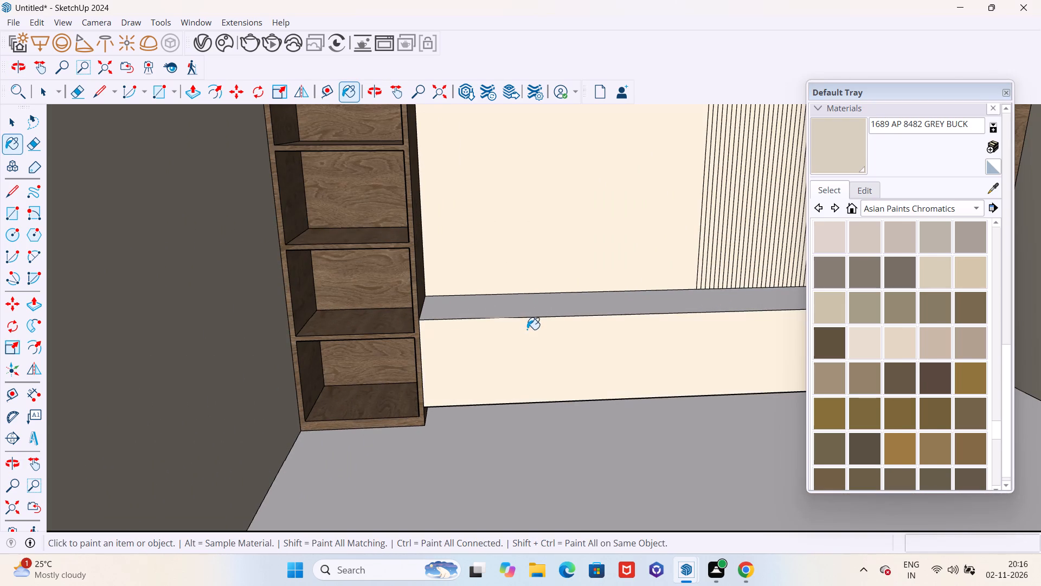
left_click(529, 320)
left_click(531, 311)
scroll(531, 320, "down", 3)
middle_click_drag(520, 371, 500, 309)
scroll(510, 314, "up", 17)
scroll(526, 306, "down", 1)
middle_click_drag(526, 305, 526, 284)
scroll(534, 267, "up", 1)
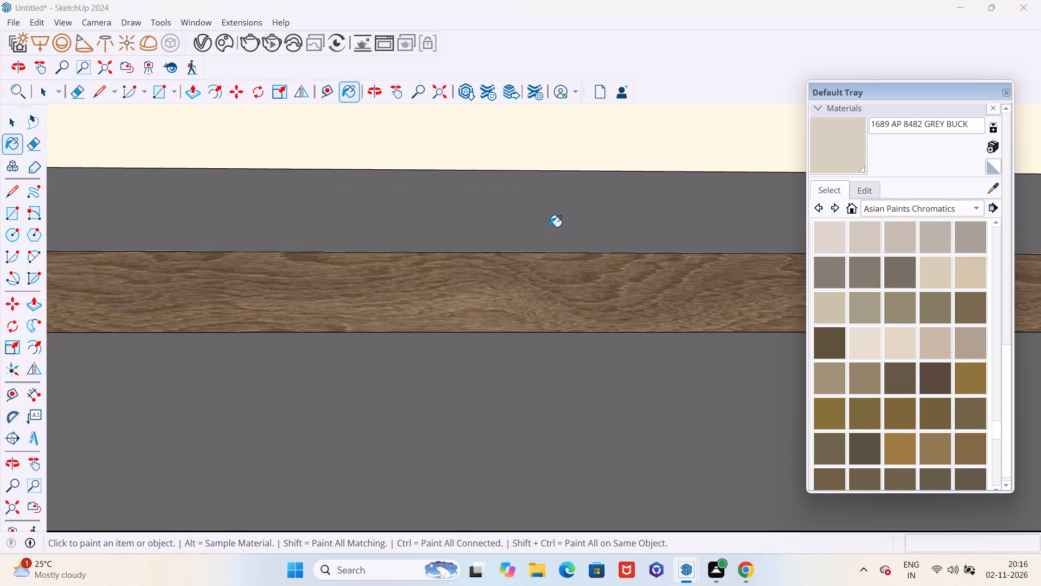
left_click(549, 227)
Examine the painted back wall, low box and fluted strip of the partitioned room from several angles.
scroll(550, 294, "down", 10)
middle_click_drag(548, 267, 548, 525, "shift")
middle_click_drag(500, 193, 507, 505, "shift")
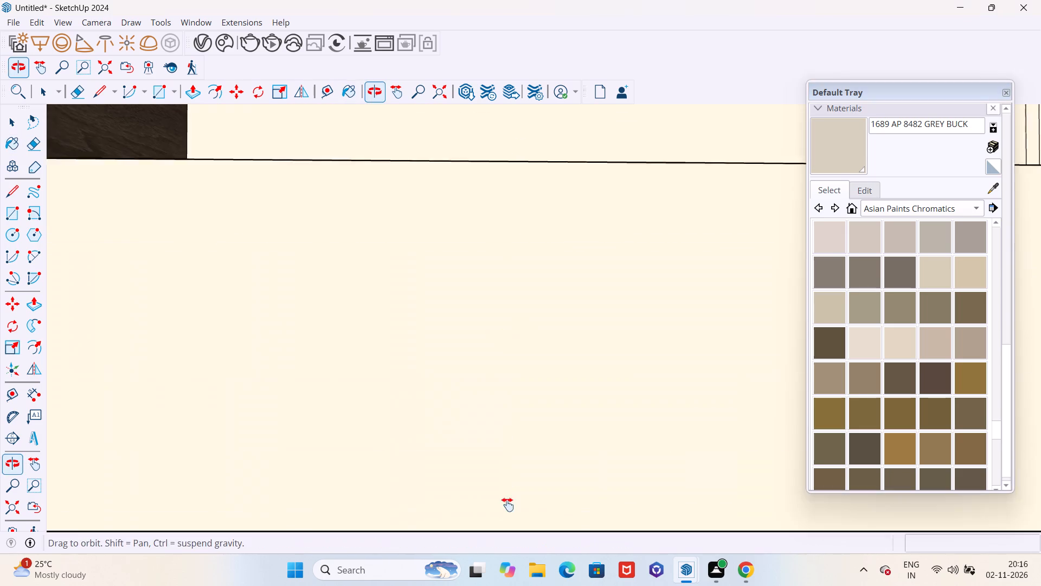
middle_click_drag(507, 505, 507, 512, "shift")
scroll(470, 317, "down", 18)
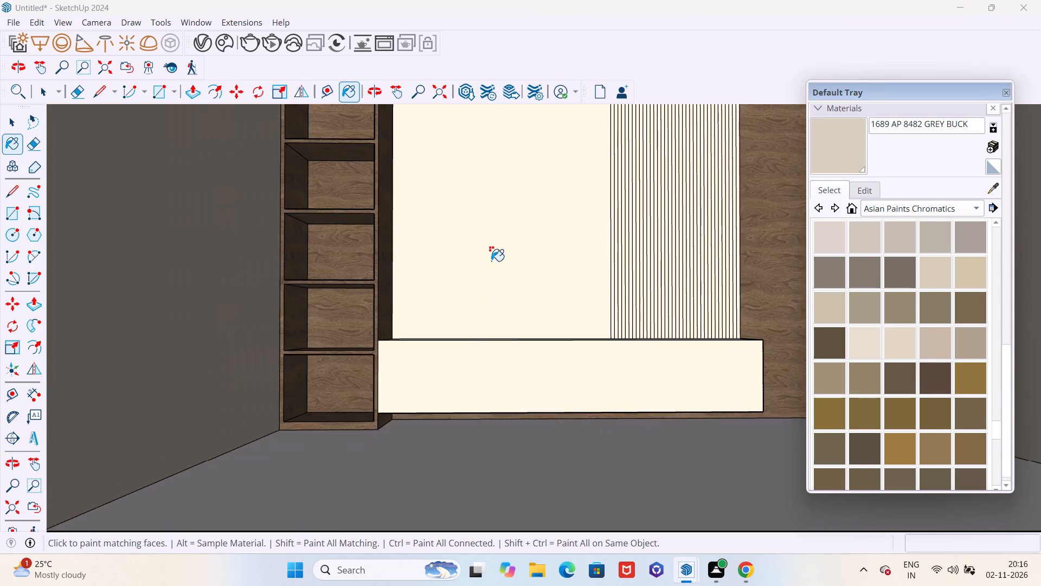
middle_click_drag(491, 261, 509, 439, "shift")
scroll(477, 354, "down", 6)
scroll(451, 260, "down", 5)
scroll(451, 240, "up", 4)
scroll(453, 201, "down", 10)
middle_click_drag(431, 180, 453, 260, "shift")
scroll(492, 324, "up", 6)
scroll(478, 189, "down", 1)
middle_click_drag(478, 196, 491, 303)
scroll(471, 163, "down", 6)
scroll(498, 368, "up", 11)
scroll(523, 326, "down", 6)
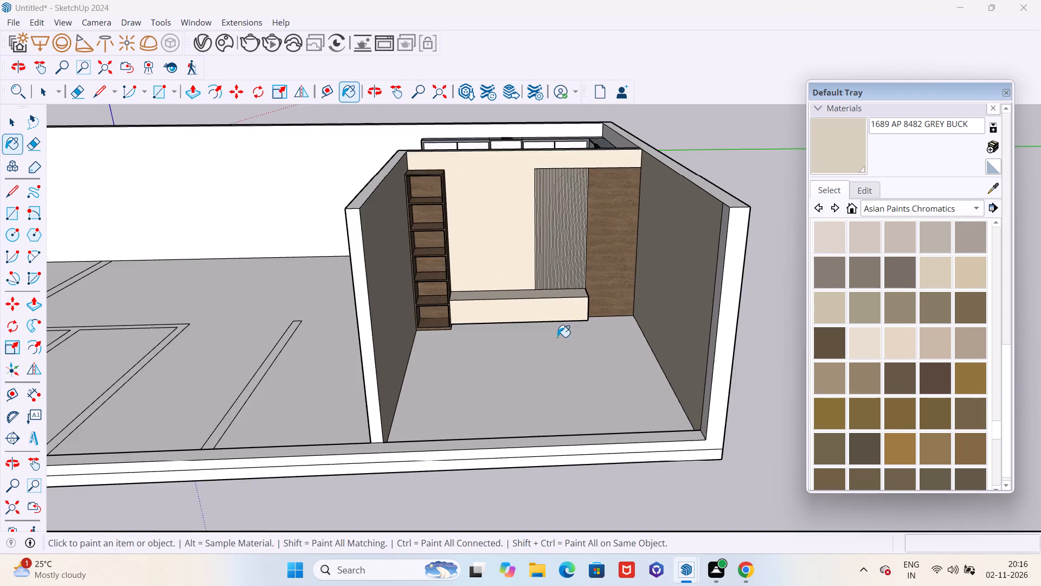
scroll(455, 137, "up", 6)
scroll(483, 227, "down", 4)
scroll(598, 282, "up", 5)
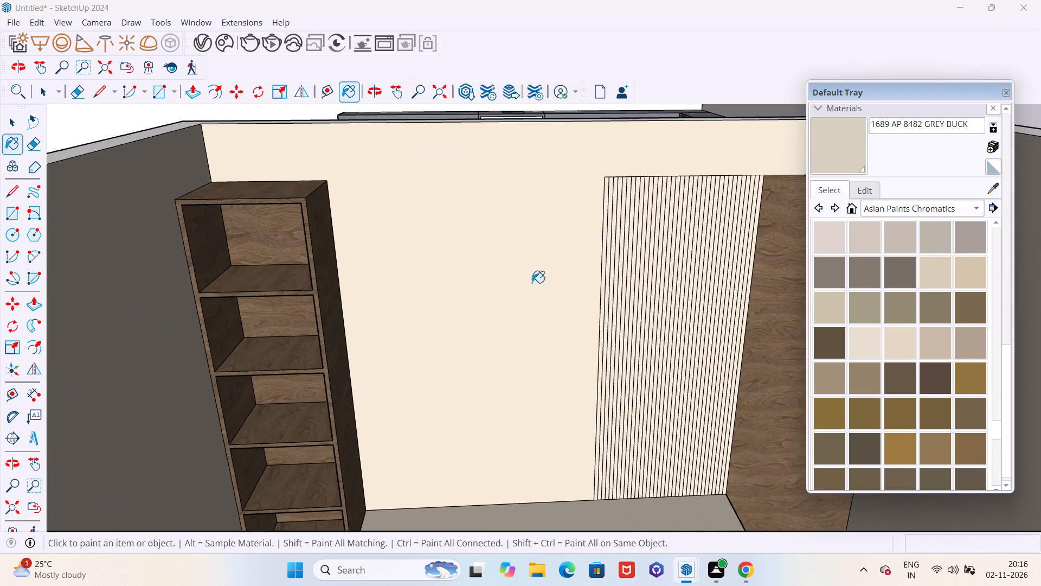
Push the strip's first flute, nearest the shelf unit, 0.5" into the wall.
scroll(416, 299, "down", 5)
middle_click_drag(415, 297, 481, 308)
scroll(630, 267, "up", 4)
scroll(549, 310, "down", 5)
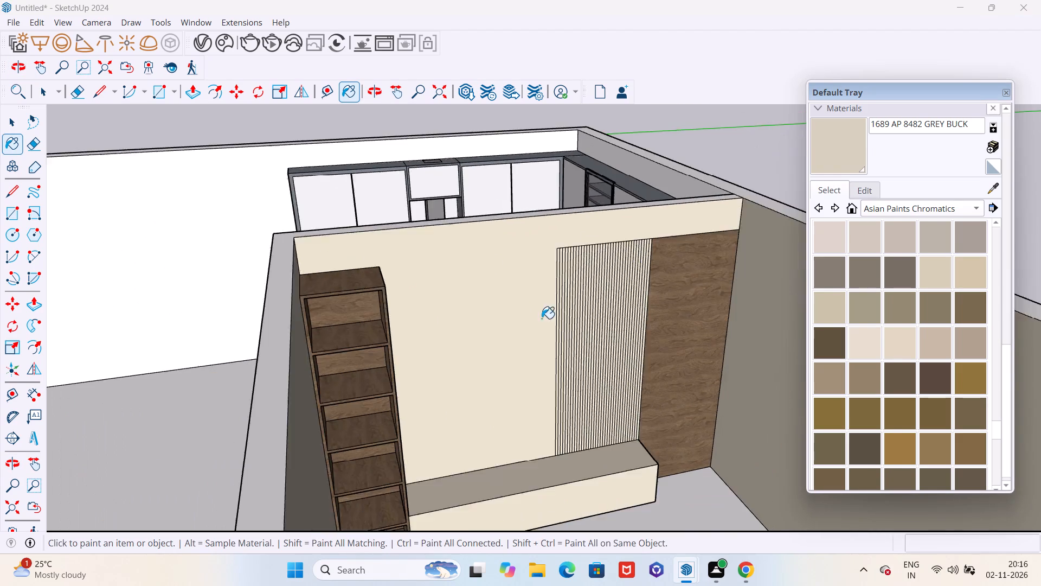
scroll(542, 319, "down", 1)
middle_click_drag(492, 311, 562, 320)
scroll(621, 297, "up", 8)
key("p")
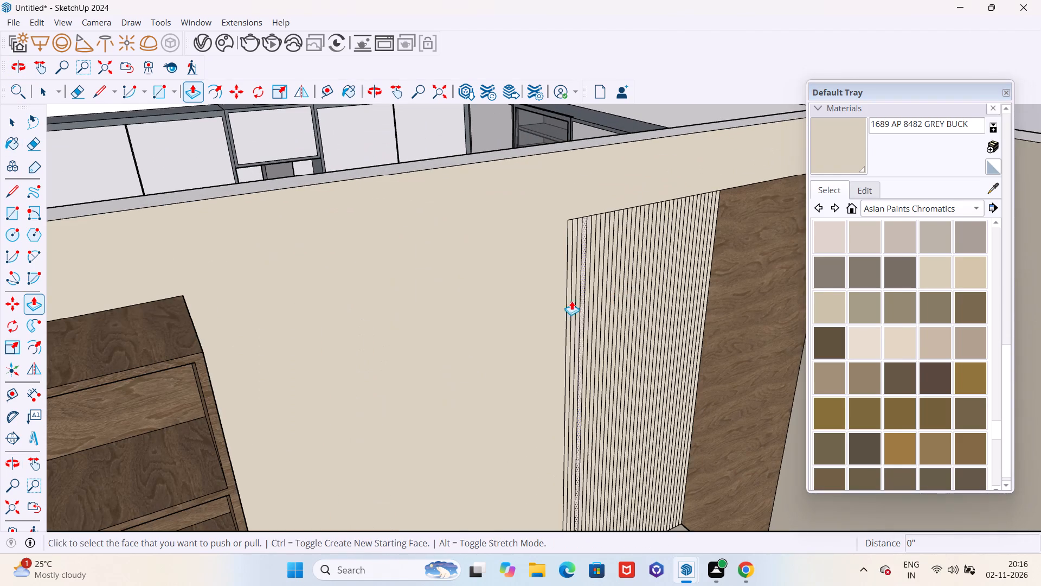
scroll(570, 301, "up", 10)
left_click(569, 275)
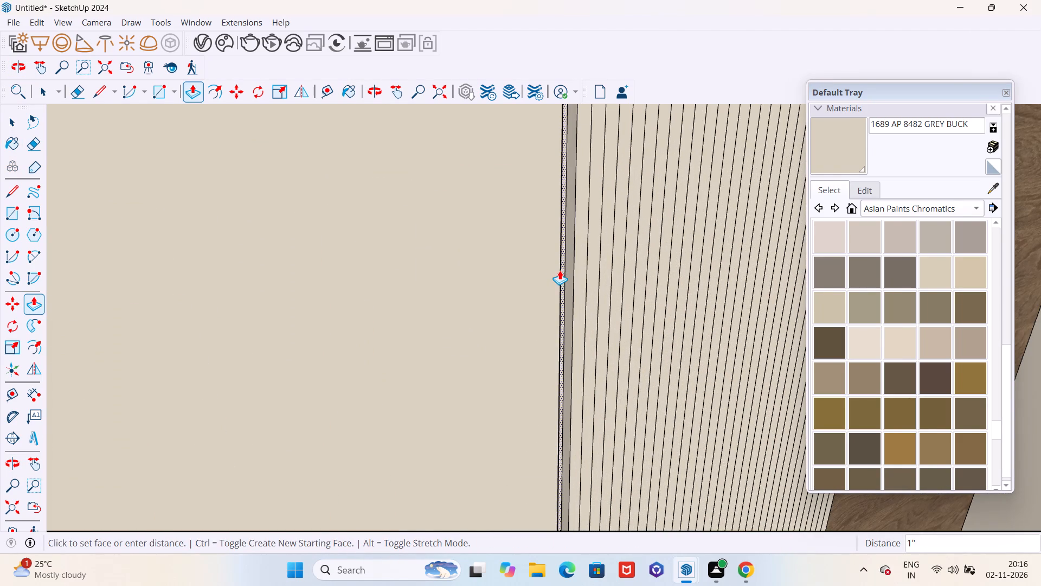
type(".5\"")
key("Return")
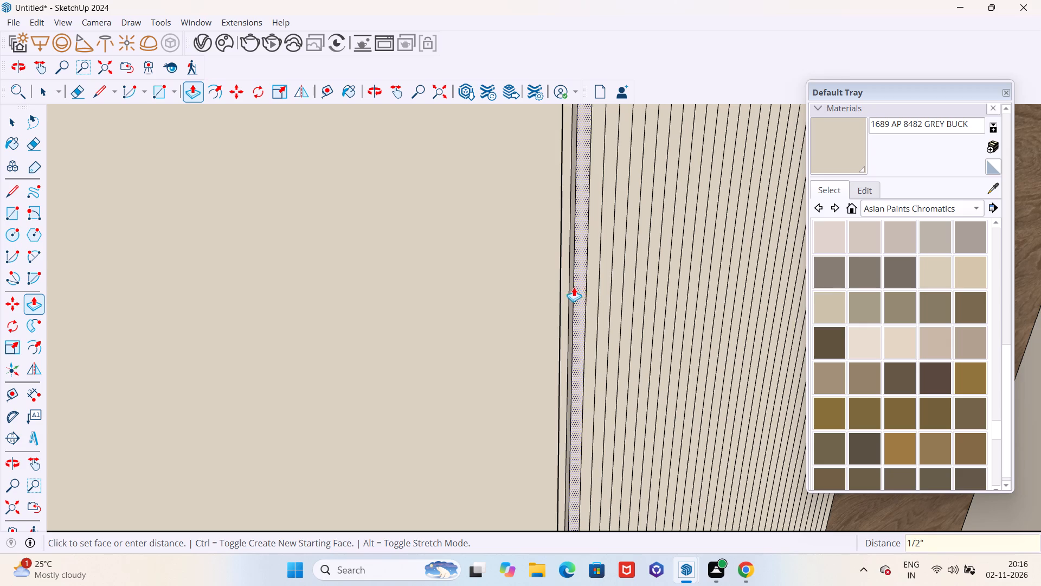
Repeat the 0.5" push on the next ten alternate flutes, leaving one flute flush between each pair.
double_click(590, 294)
scroll(430, 348, "down", 4)
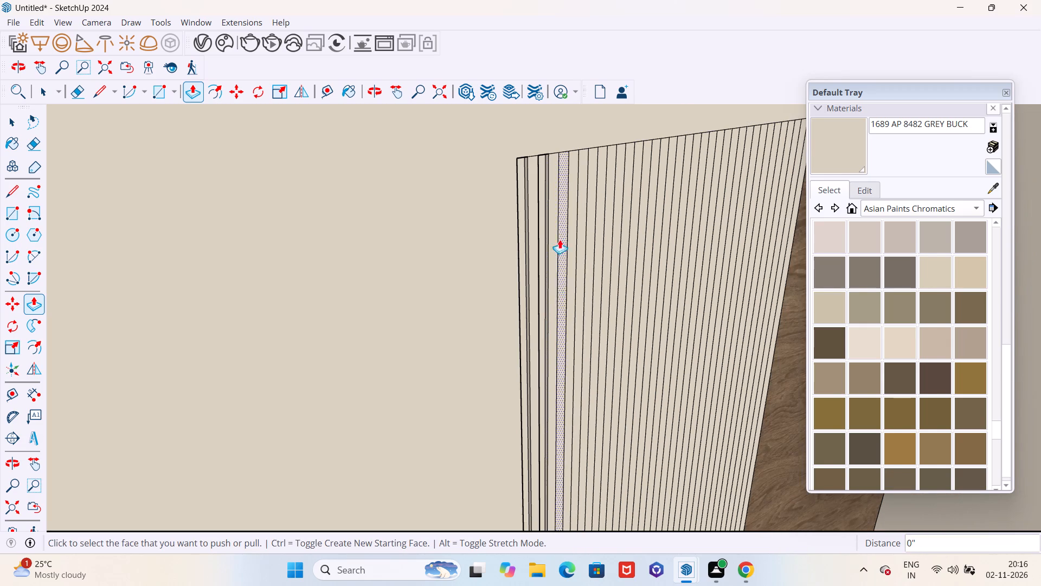
middle_click_drag(549, 211, 389, 249)
scroll(520, 199, "up", 5)
middle_click_drag(500, 202, 527, 206)
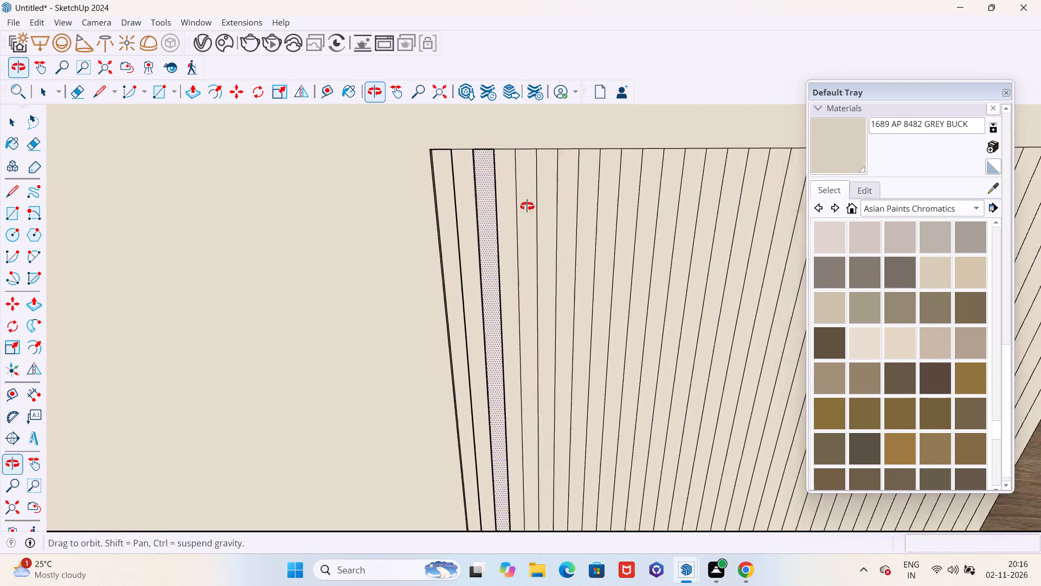
middle_click_drag(527, 206, 737, 193)
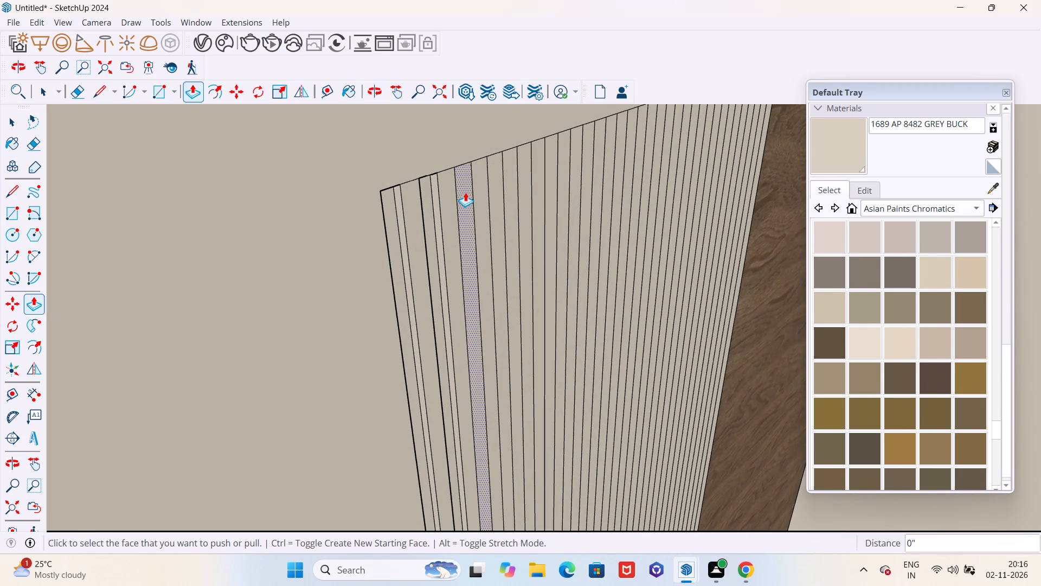
double_click(465, 192)
double_click(492, 184)
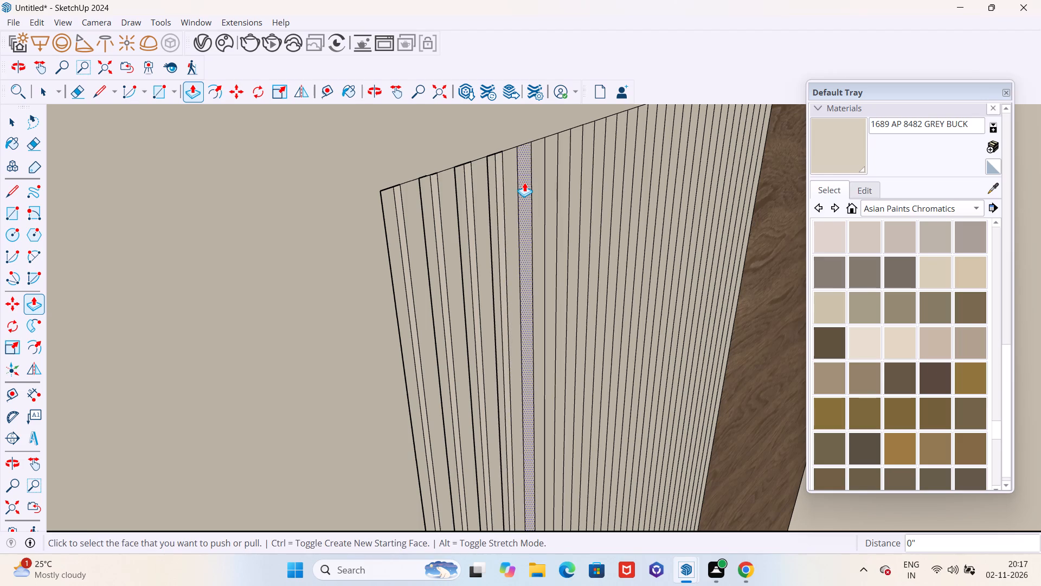
double_click(524, 182)
double_click(551, 176)
double_click(575, 172)
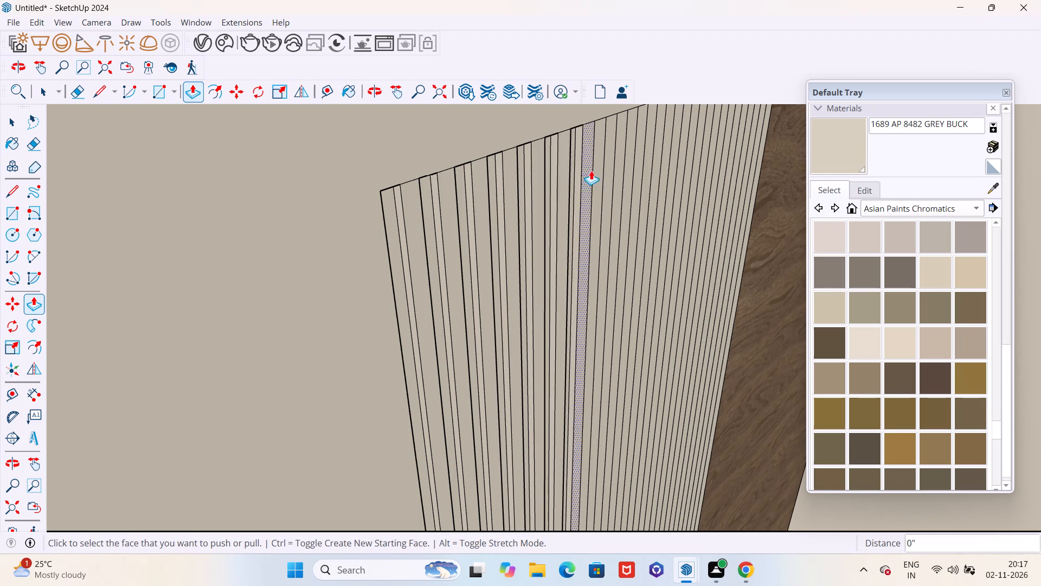
double_click(596, 170)
double_click(619, 163)
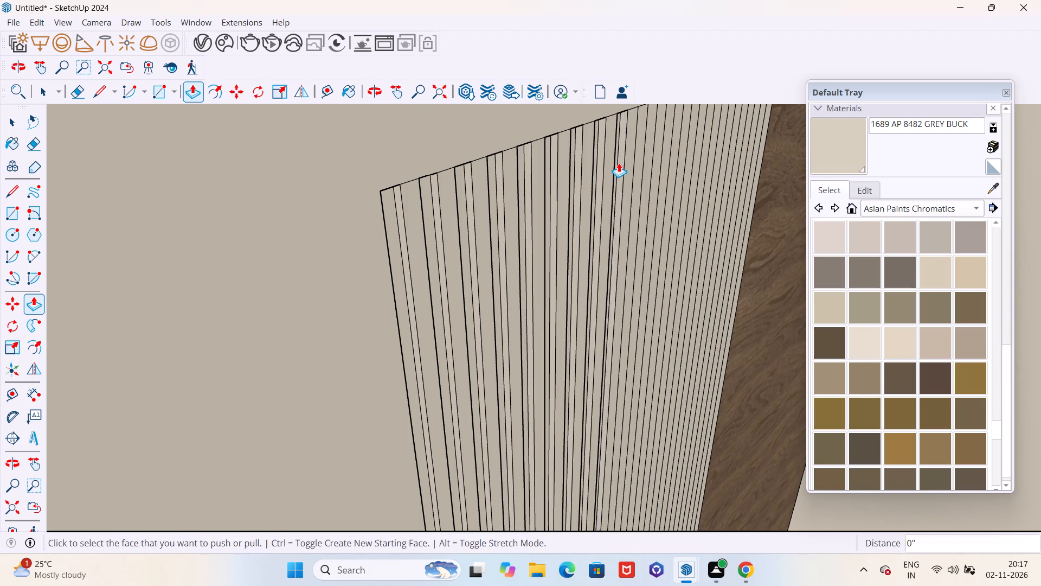
double_click(638, 162)
double_click(658, 158)
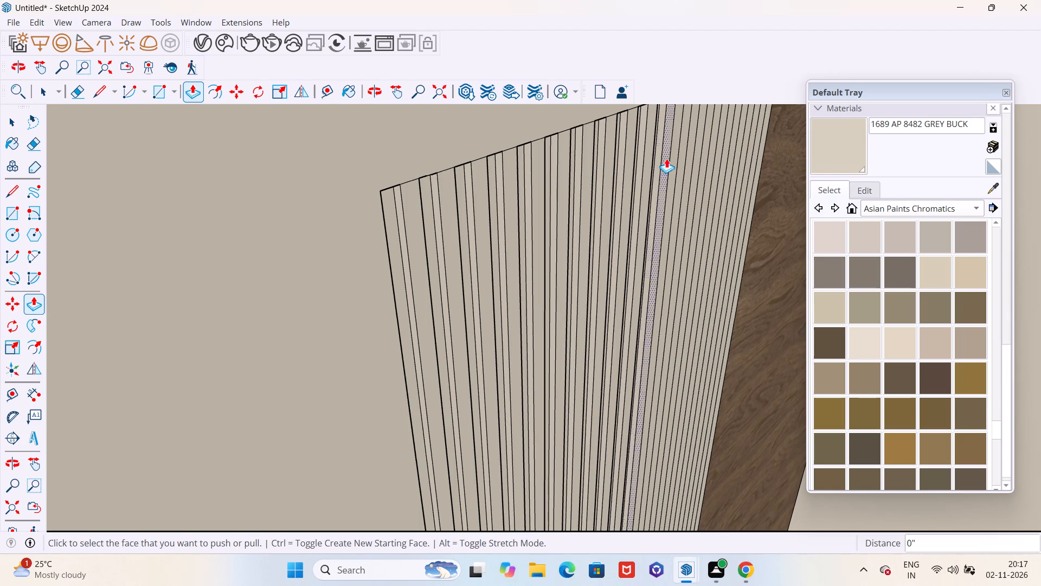
Repeat the 0.5" push on the last seven alternate flutes toward the wood panel.
scroll(573, 274, "down", 1)
middle_click_drag(614, 237, 480, 278, "shift")
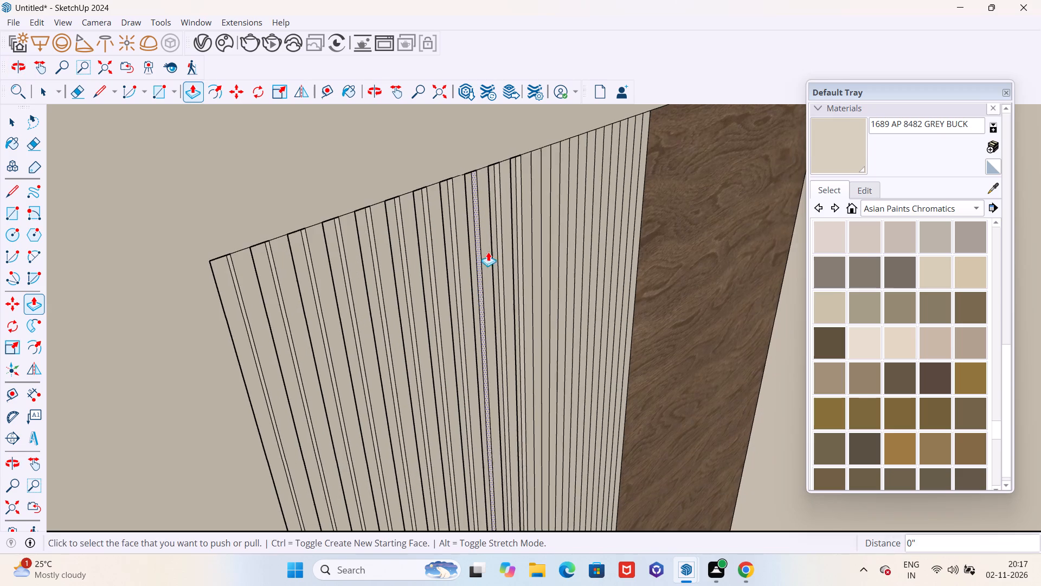
scroll(536, 198, "up", 5)
double_click(537, 173)
double_click(565, 173)
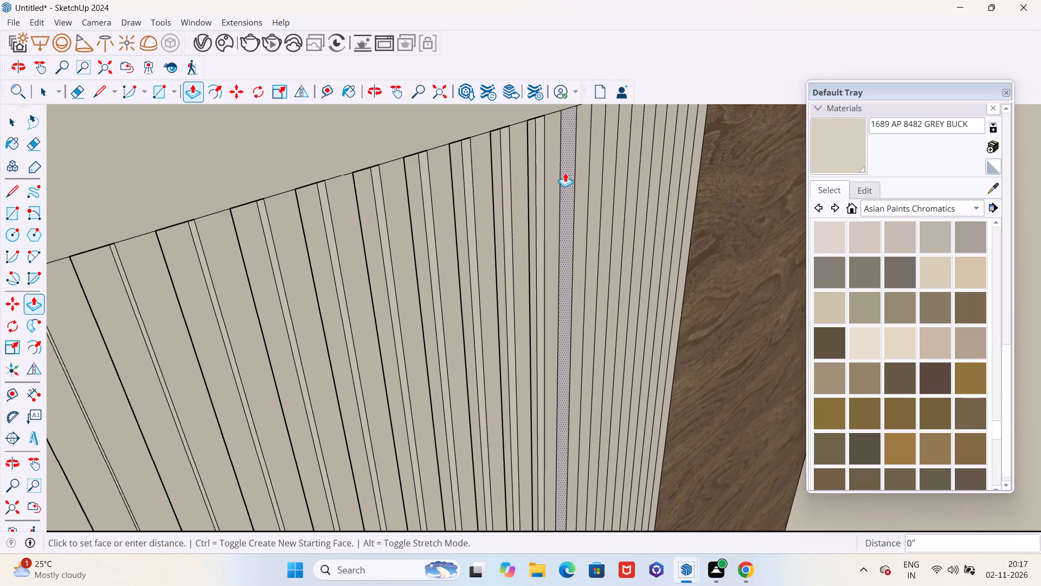
double_click(595, 176)
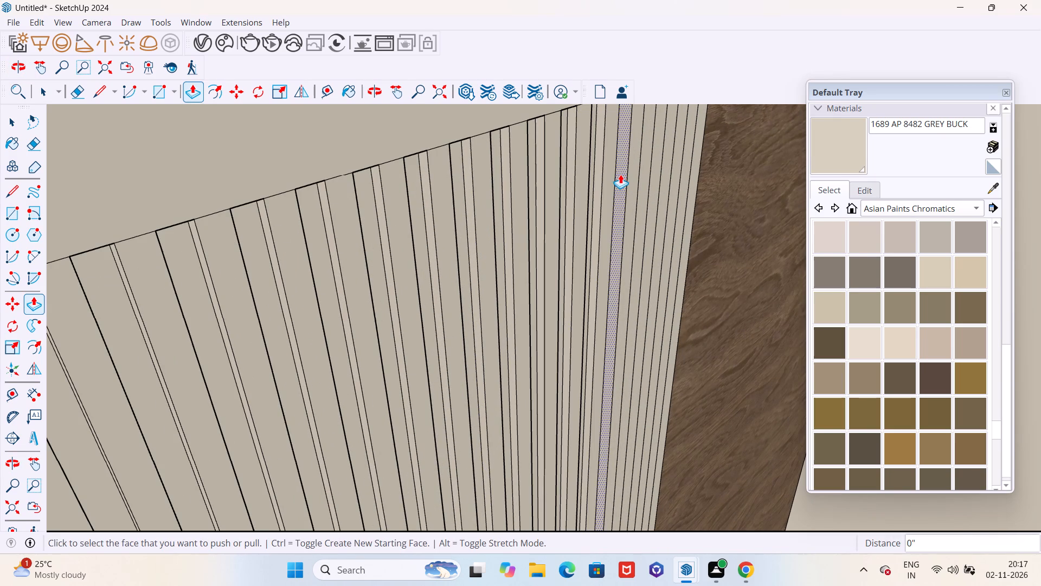
middle_click_drag(550, 208, 446, 252, "shift")
middle_click_drag(527, 241, 428, 203)
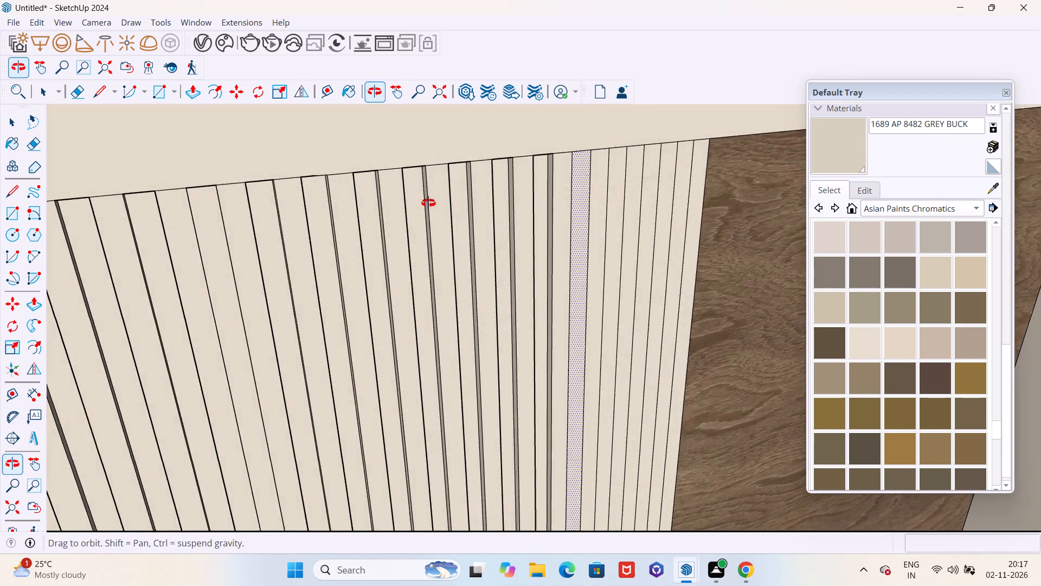
middle_click_drag(428, 203, 503, 205)
double_click(542, 194)
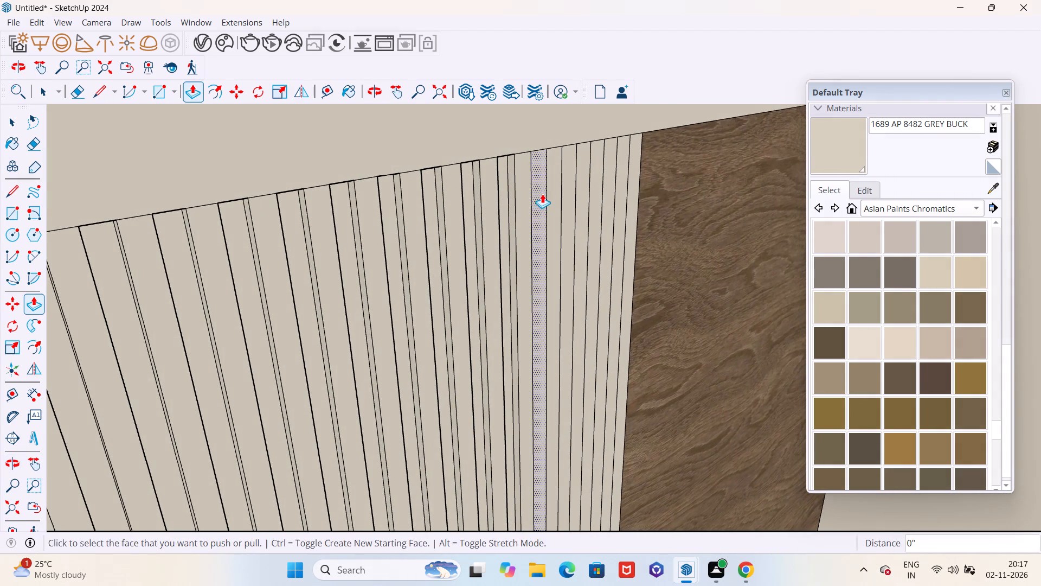
double_click(565, 192)
double_click(591, 188)
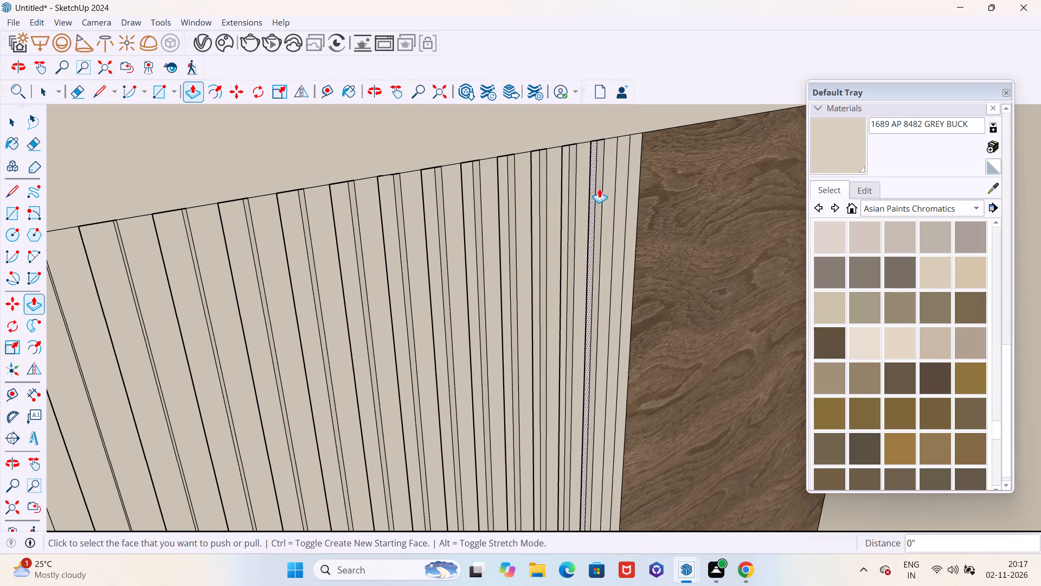
double_click(620, 190)
Examine the grooved strip together with the shelf unit, low box and wood panel from several angles.
scroll(620, 190, "down", 17)
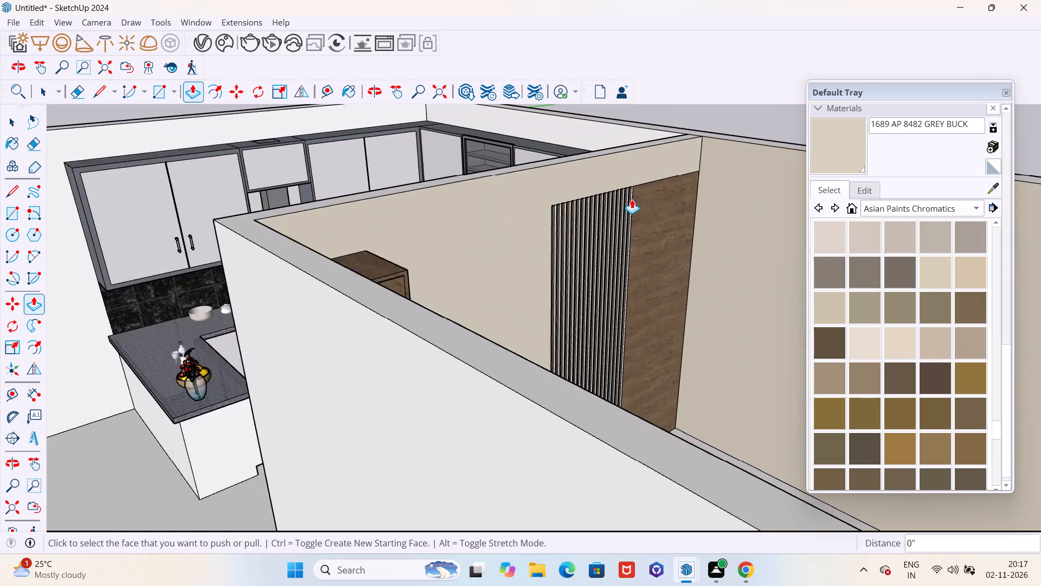
scroll(632, 199, "down", 7)
middle_click_drag(628, 231, 425, 215)
scroll(476, 236, "up", 5)
scroll(464, 253, "down", 4)
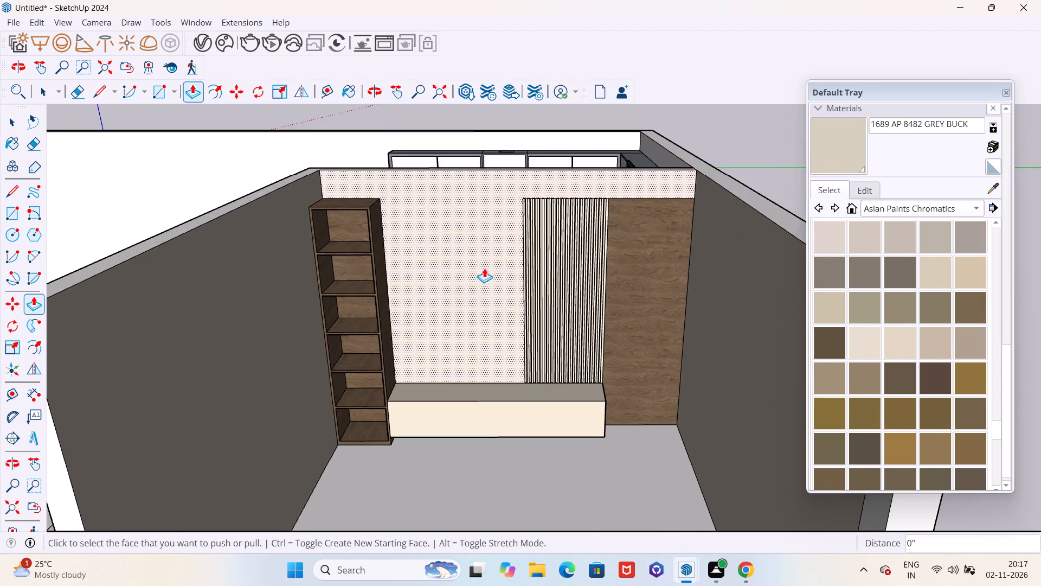
middle_click_drag(425, 252, 477, 276)
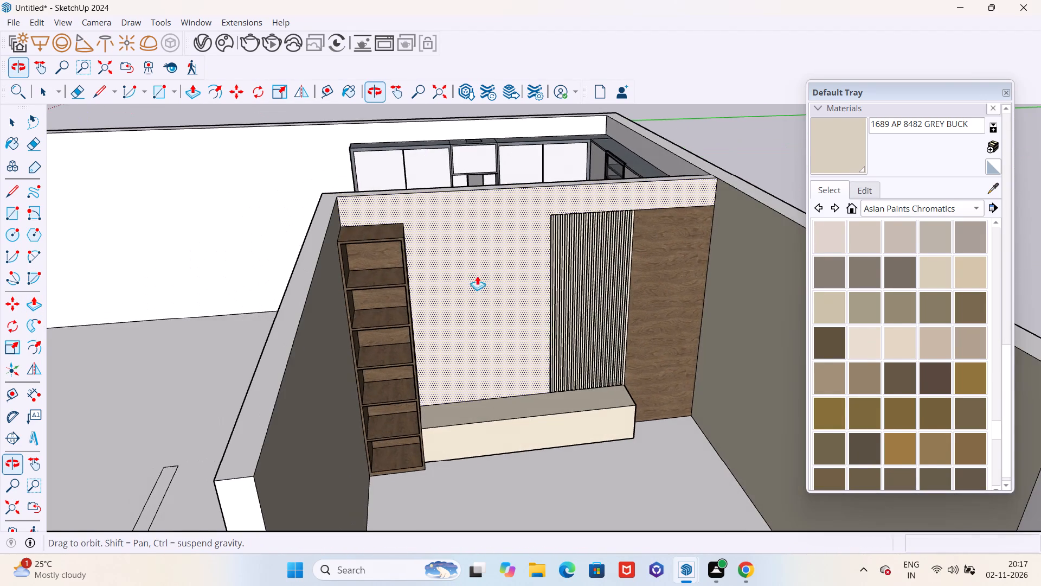
scroll(408, 228, "up", 6)
scroll(475, 286, "down", 5)
middle_click_drag(485, 323, 458, 266)
key("Escape")
key("space")
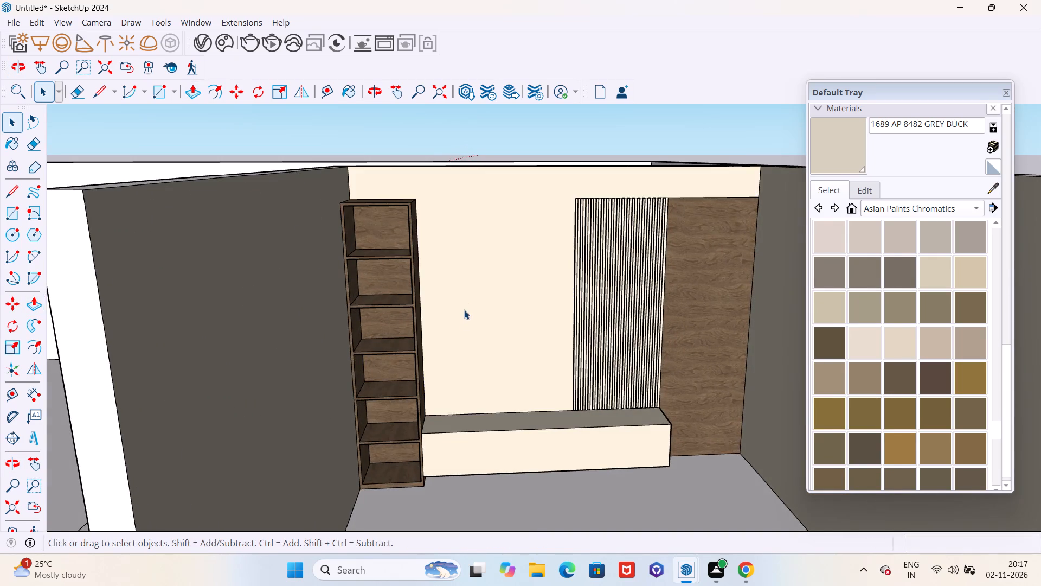
scroll(464, 316, "down", 6)
middle_click_drag(451, 286, 435, 253)
scroll(459, 257, "up", 10)
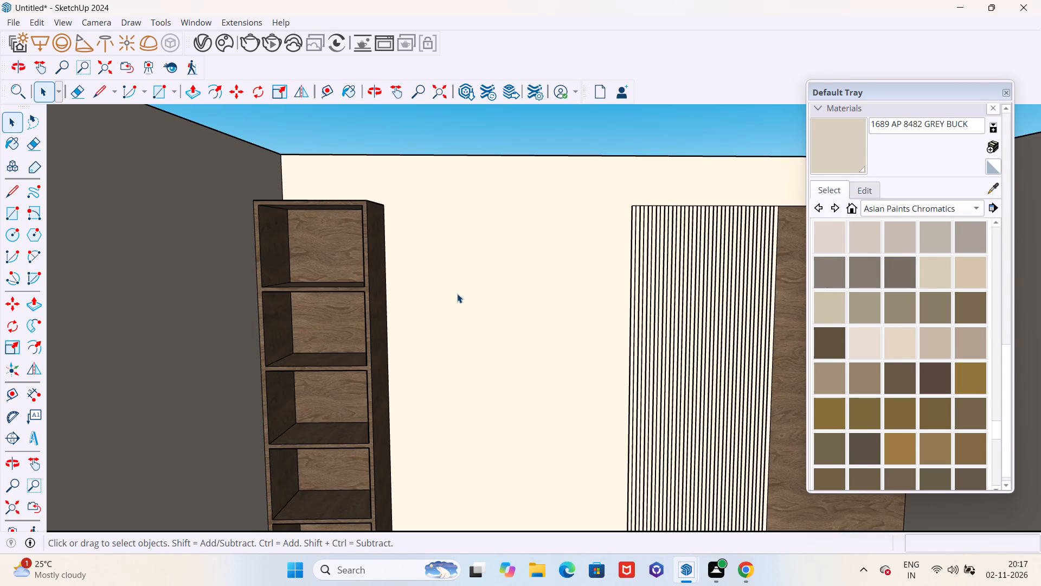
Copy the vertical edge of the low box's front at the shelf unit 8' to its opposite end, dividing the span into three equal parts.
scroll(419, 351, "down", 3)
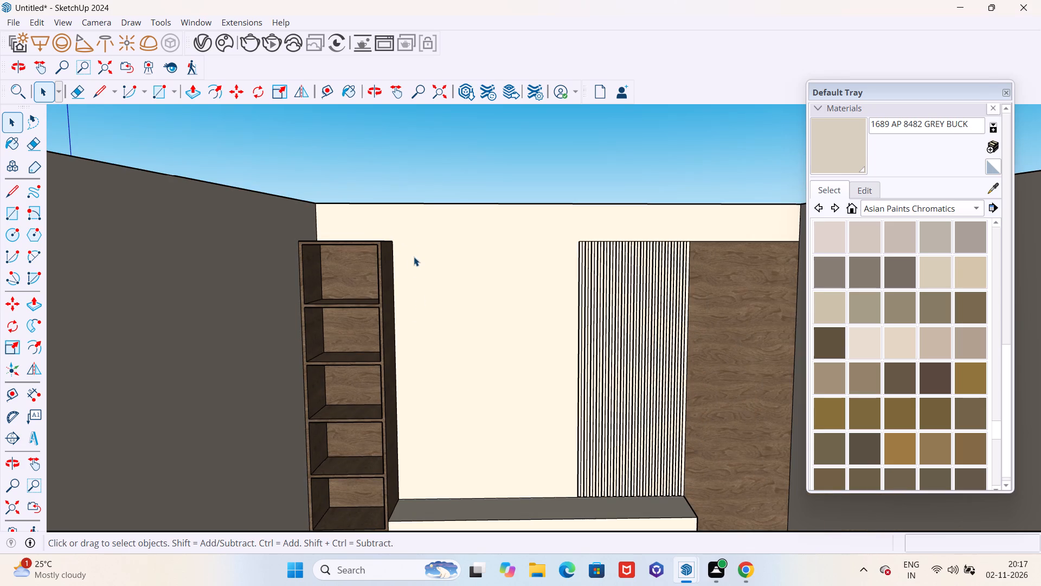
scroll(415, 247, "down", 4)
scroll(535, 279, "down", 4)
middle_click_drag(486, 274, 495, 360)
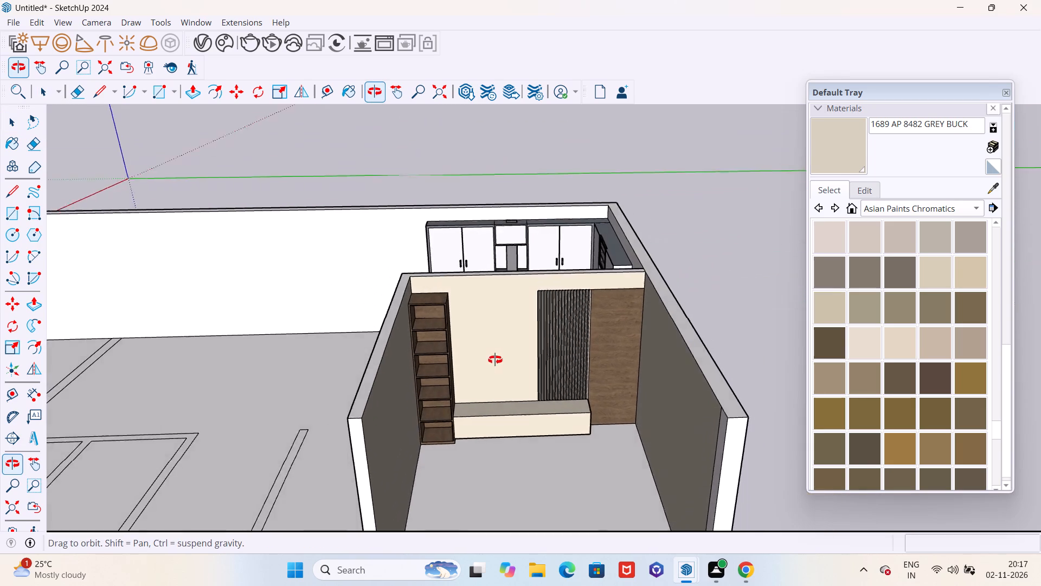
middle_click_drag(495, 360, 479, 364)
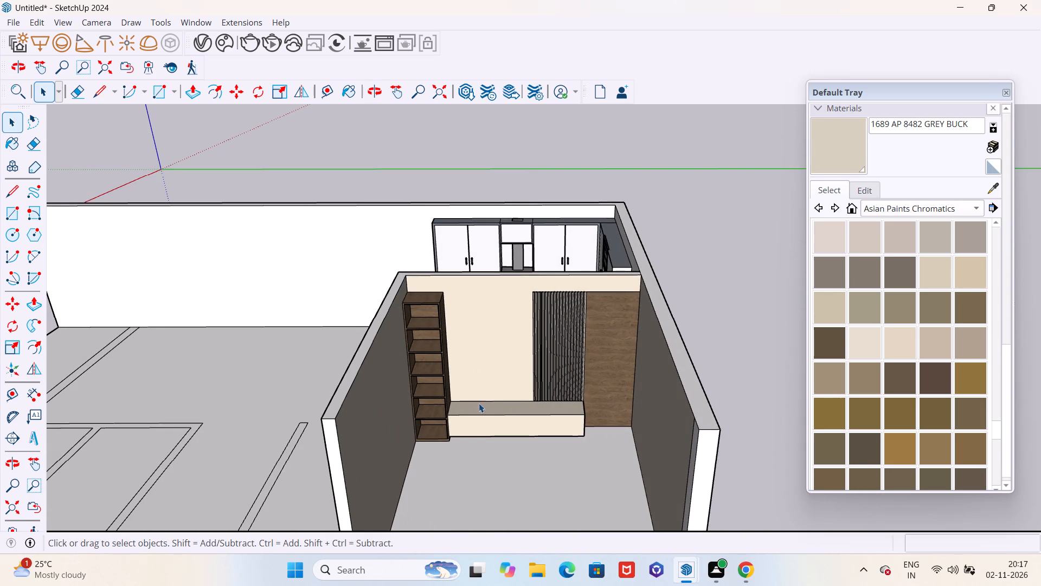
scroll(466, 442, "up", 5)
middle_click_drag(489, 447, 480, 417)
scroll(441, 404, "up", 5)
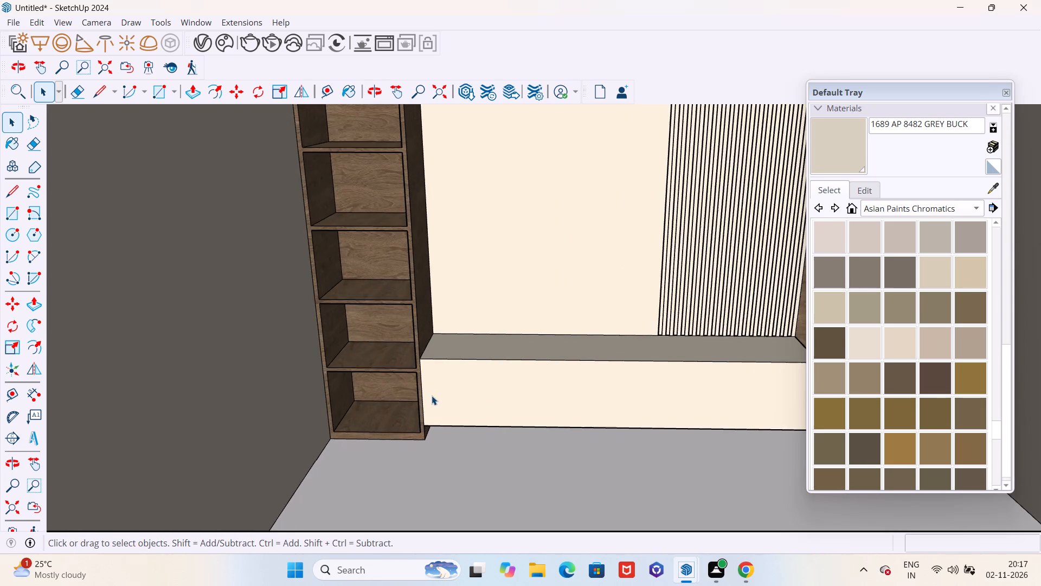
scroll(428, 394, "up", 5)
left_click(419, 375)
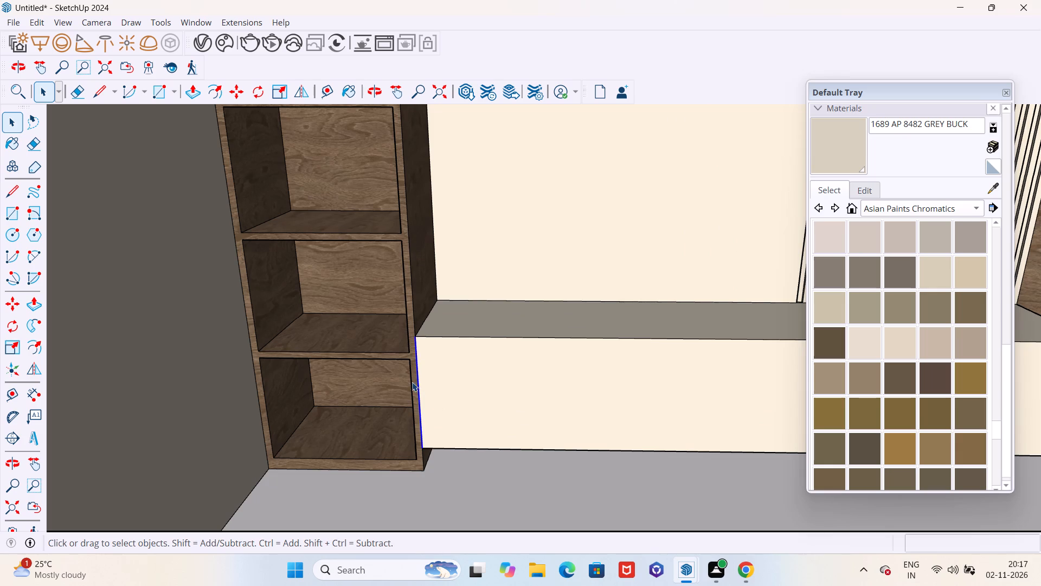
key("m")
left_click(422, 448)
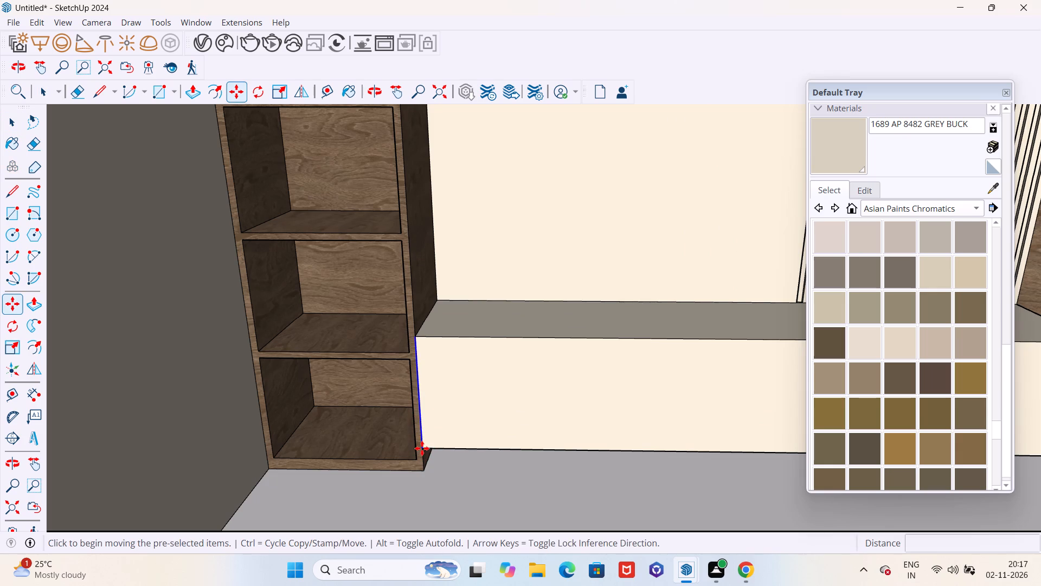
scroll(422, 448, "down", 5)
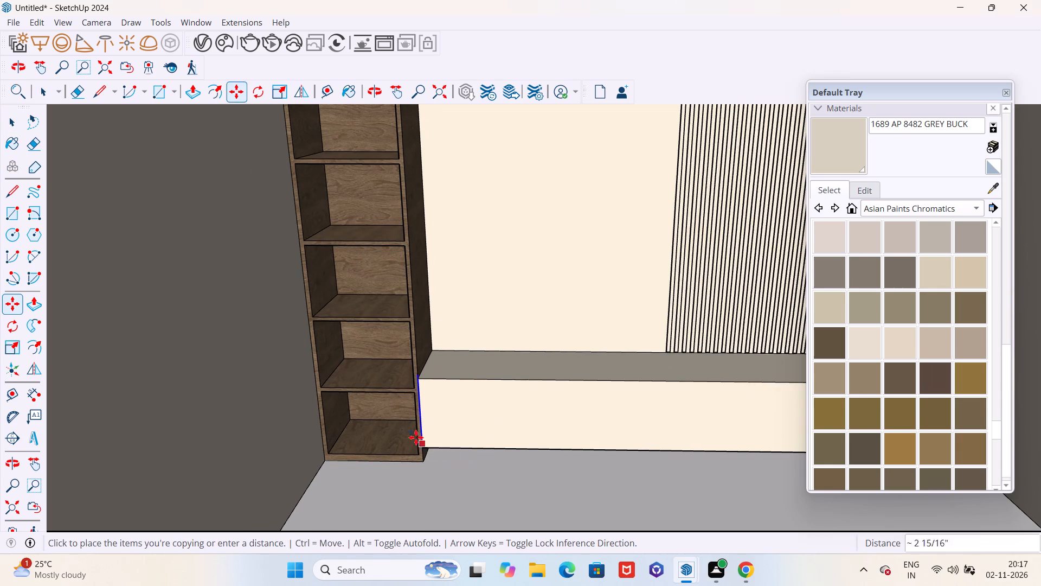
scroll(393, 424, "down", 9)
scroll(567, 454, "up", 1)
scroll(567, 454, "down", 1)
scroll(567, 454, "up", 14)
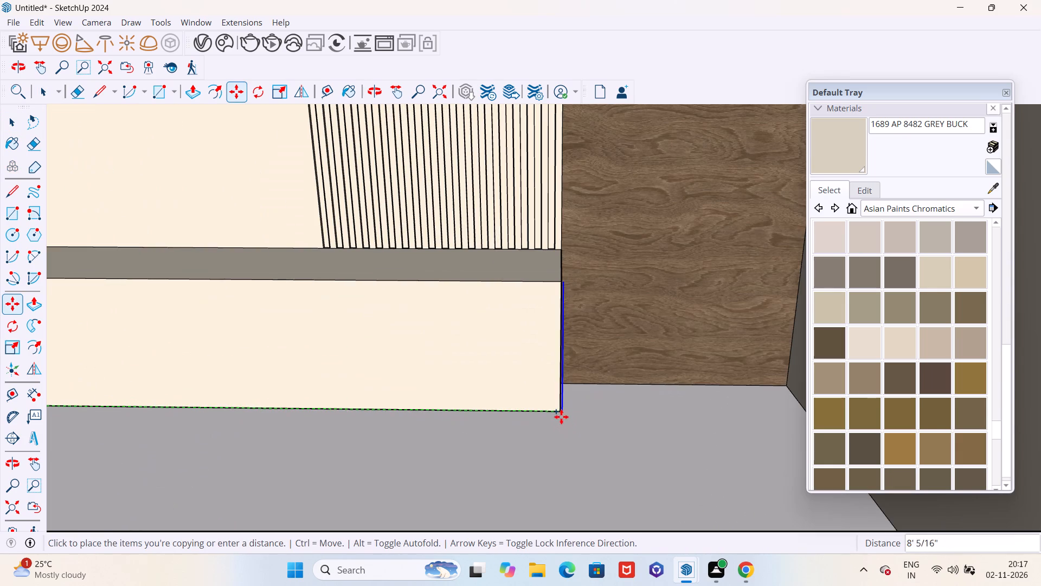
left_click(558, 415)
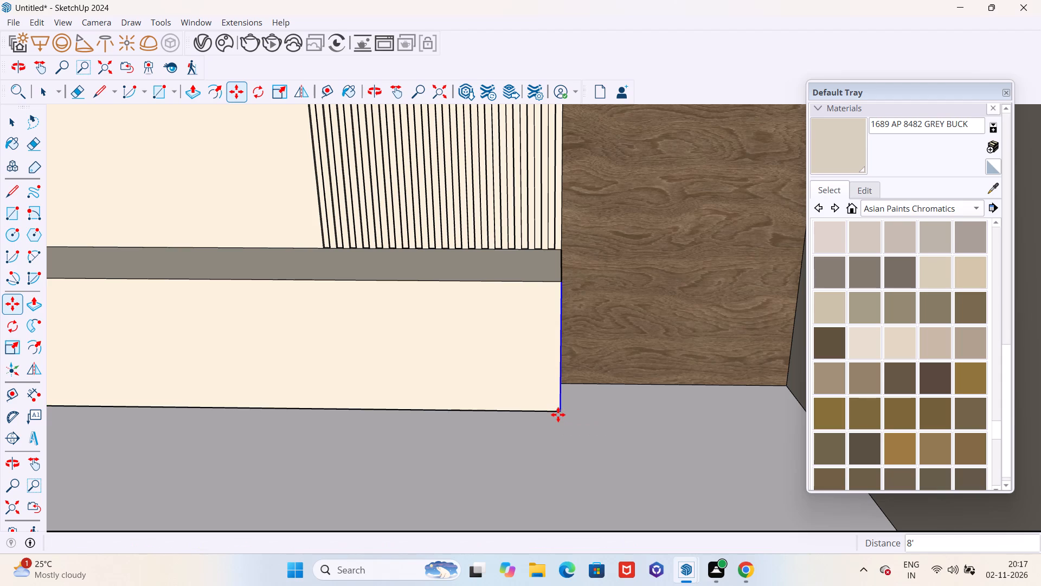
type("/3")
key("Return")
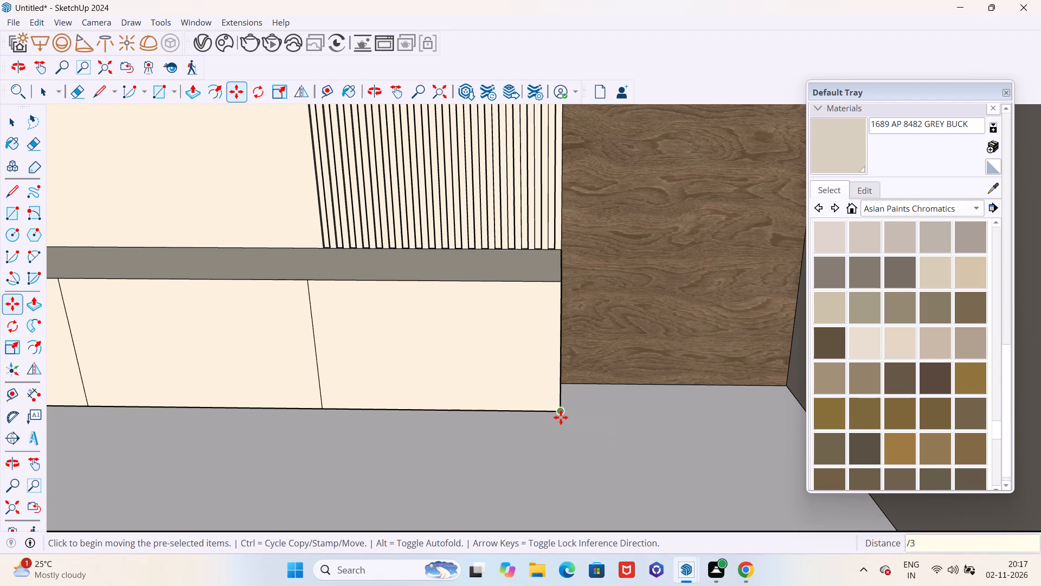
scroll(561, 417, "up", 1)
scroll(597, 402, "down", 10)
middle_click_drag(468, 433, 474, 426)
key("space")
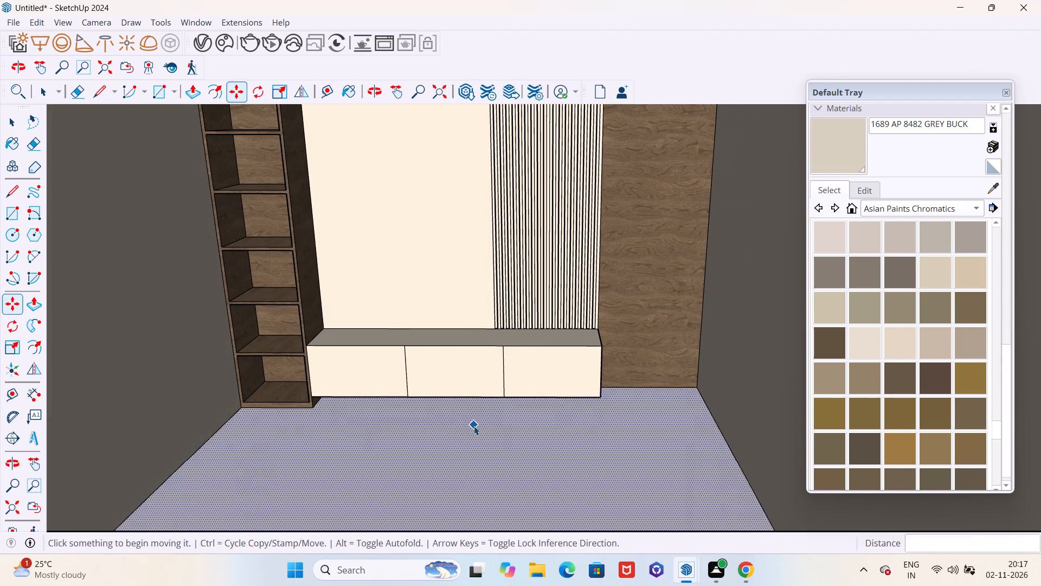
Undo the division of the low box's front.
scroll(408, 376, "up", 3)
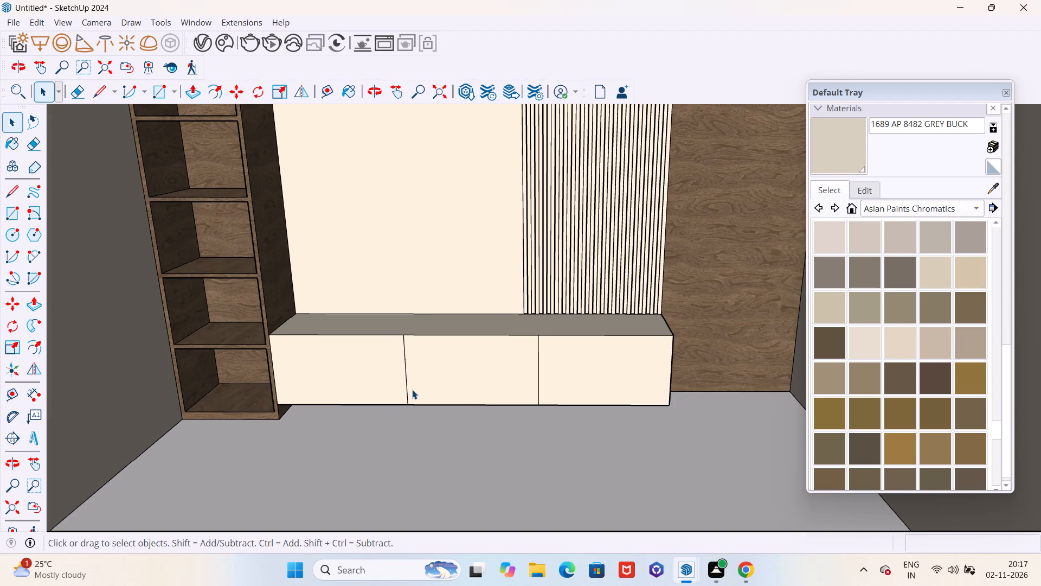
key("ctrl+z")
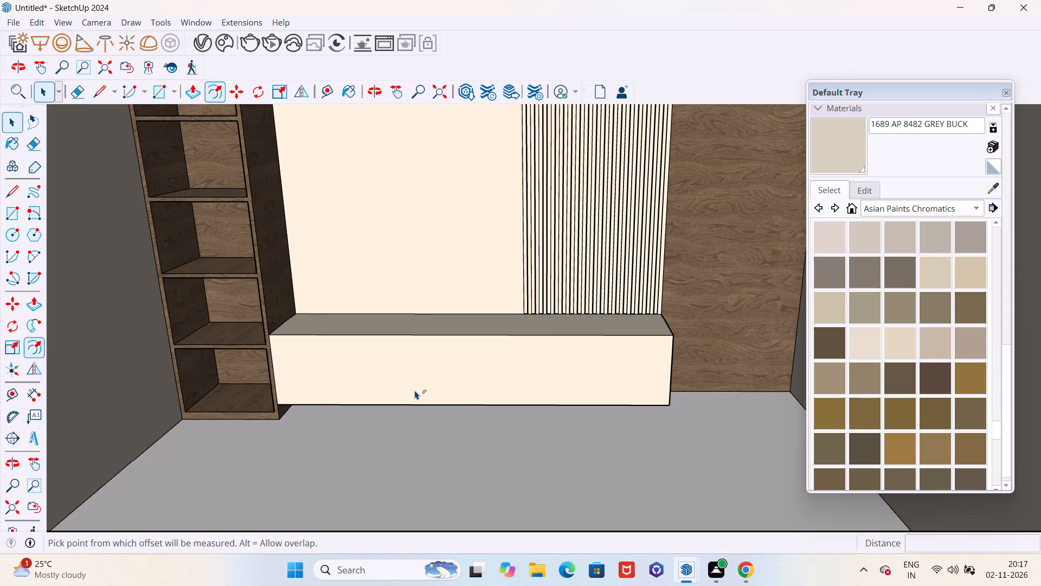
Offset the low box's front face outline 1" inward.
key("f")
left_click(415, 374)
type("1\"")
key("Return")
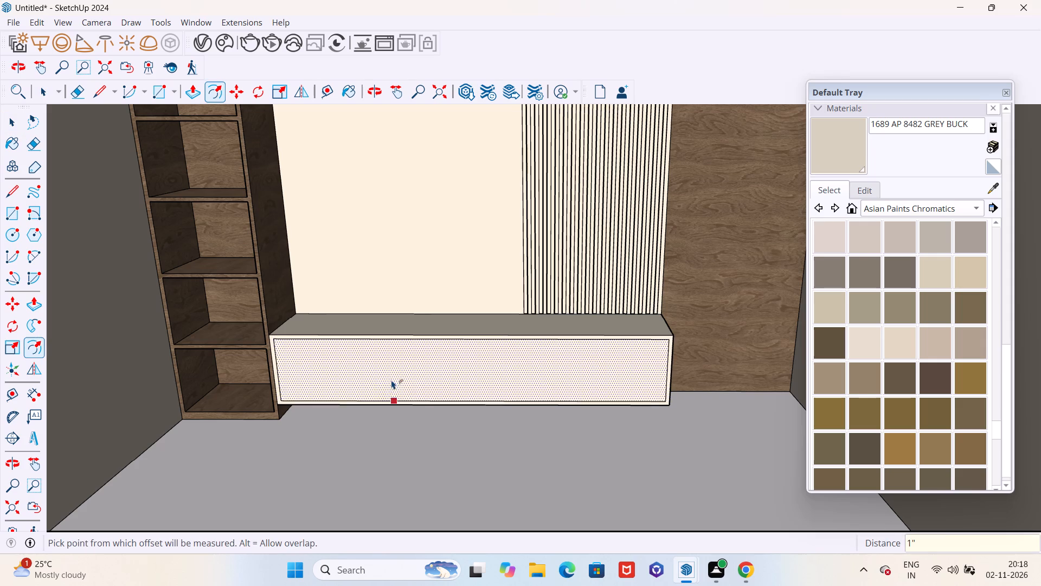
scroll(266, 371, "up", 3)
key("space")
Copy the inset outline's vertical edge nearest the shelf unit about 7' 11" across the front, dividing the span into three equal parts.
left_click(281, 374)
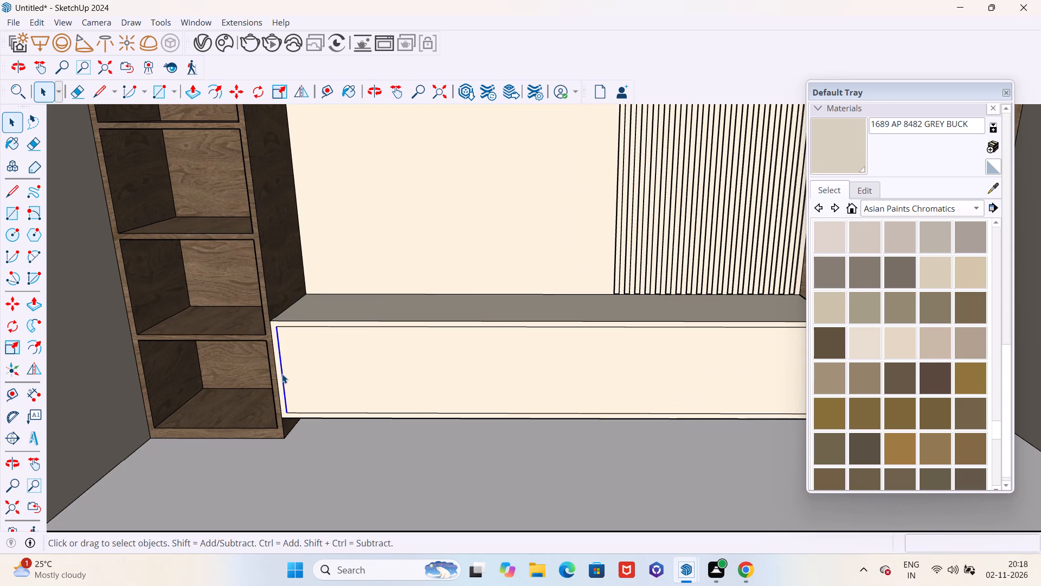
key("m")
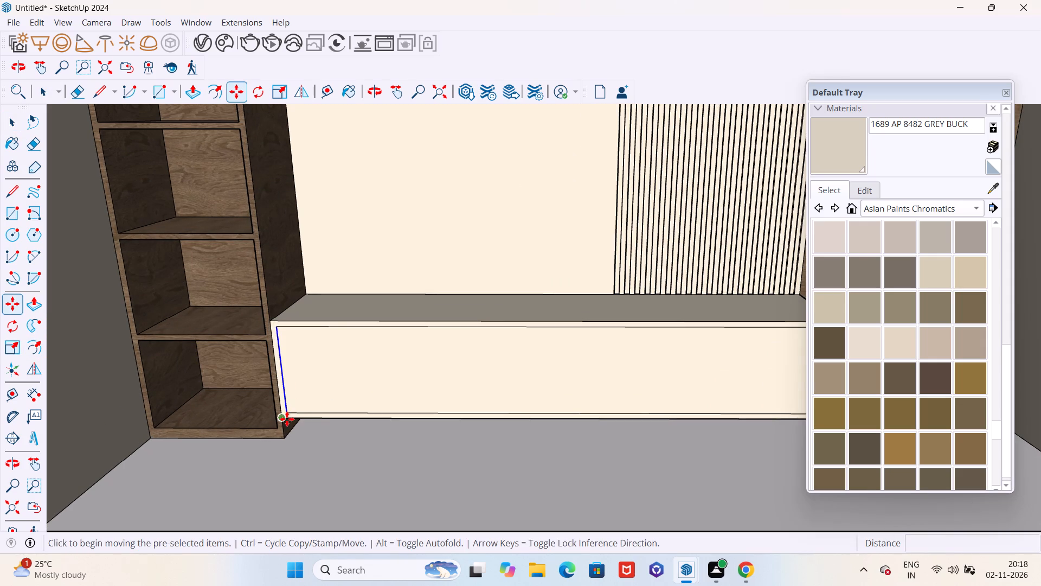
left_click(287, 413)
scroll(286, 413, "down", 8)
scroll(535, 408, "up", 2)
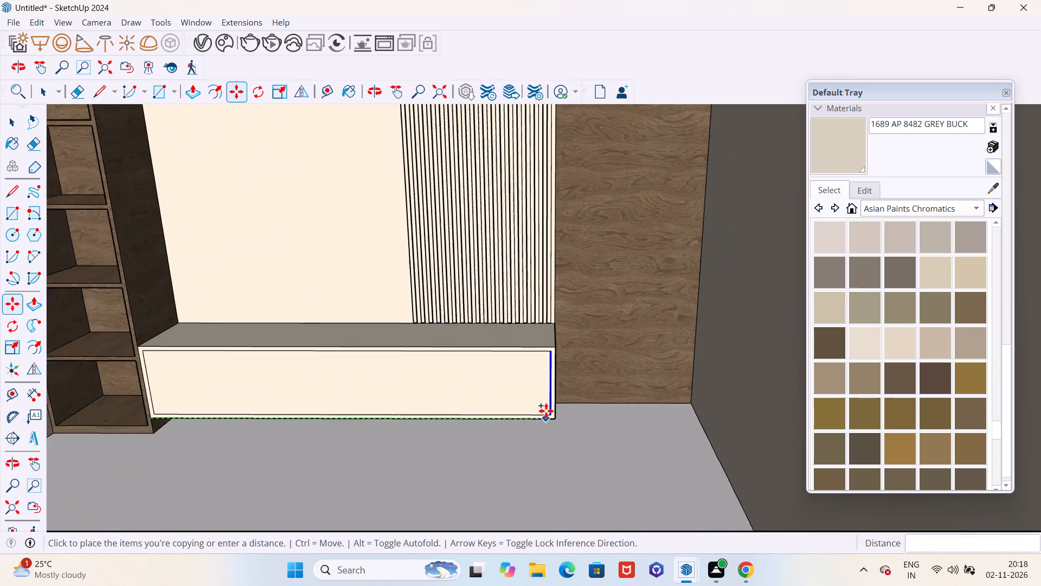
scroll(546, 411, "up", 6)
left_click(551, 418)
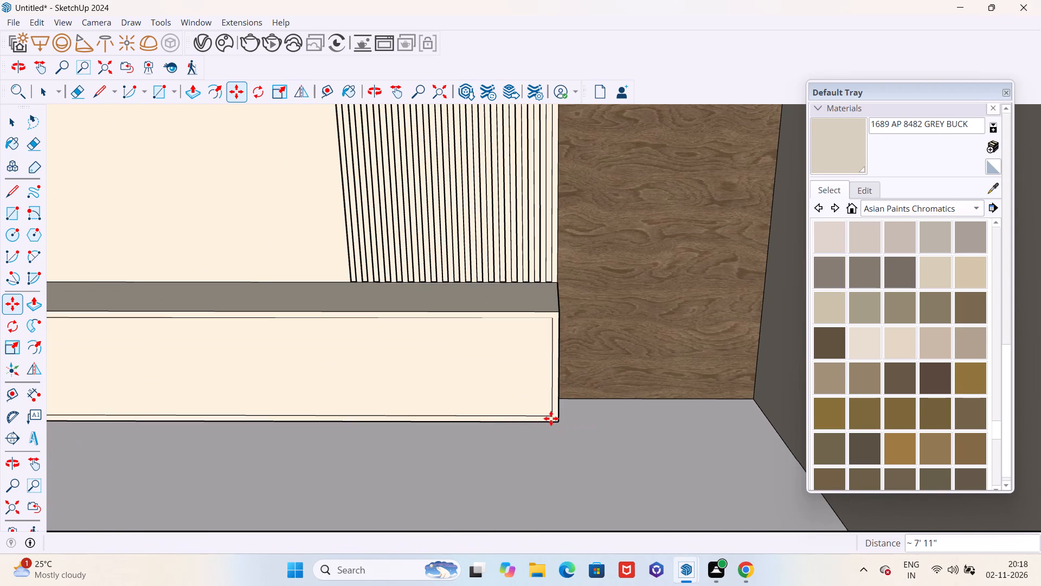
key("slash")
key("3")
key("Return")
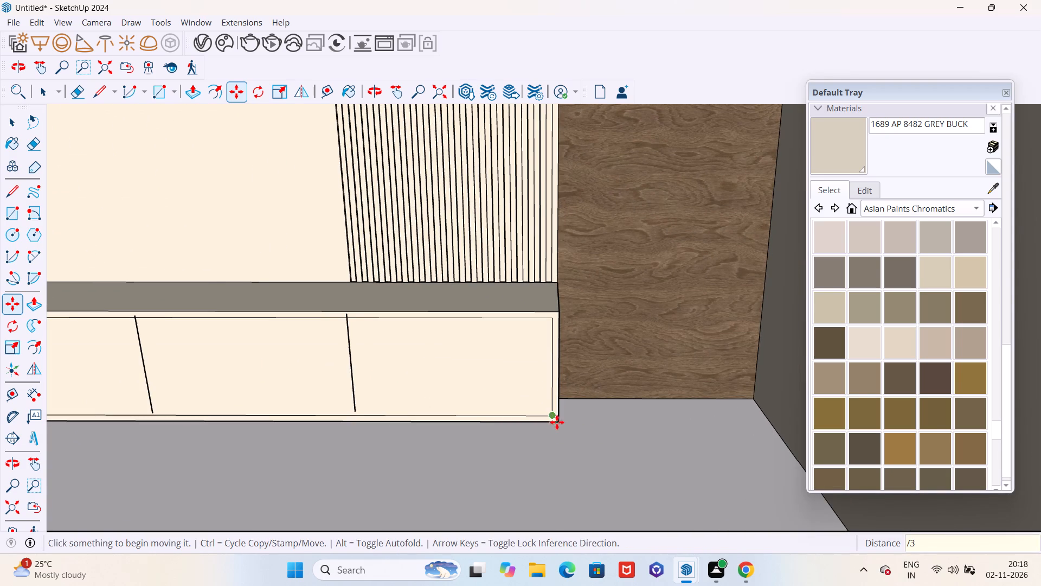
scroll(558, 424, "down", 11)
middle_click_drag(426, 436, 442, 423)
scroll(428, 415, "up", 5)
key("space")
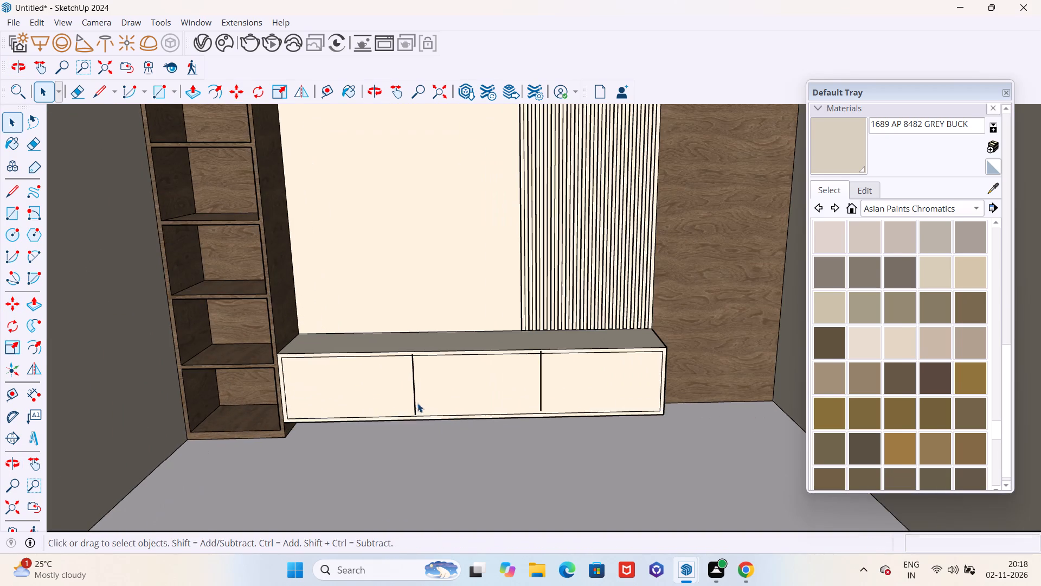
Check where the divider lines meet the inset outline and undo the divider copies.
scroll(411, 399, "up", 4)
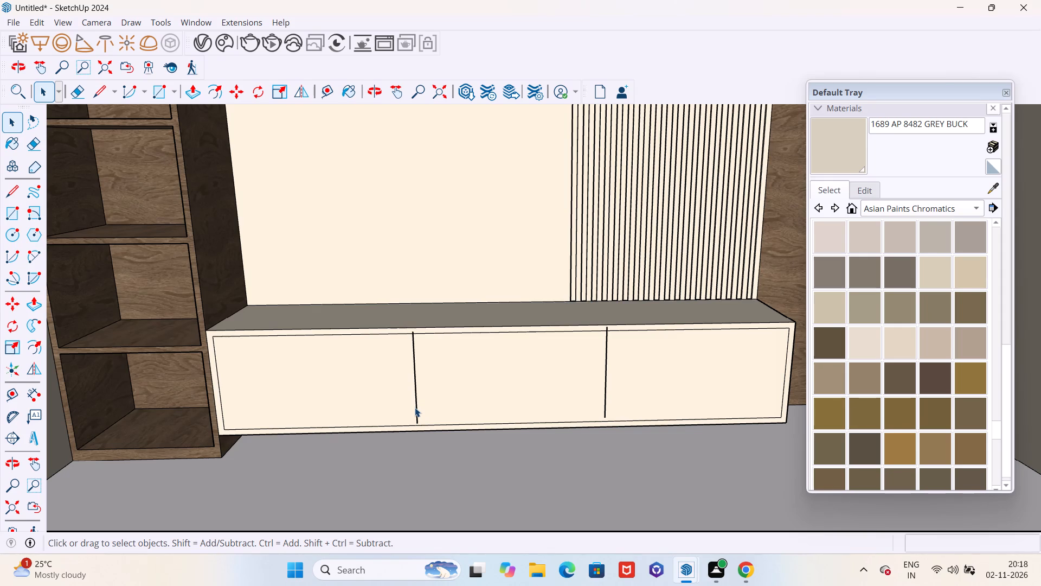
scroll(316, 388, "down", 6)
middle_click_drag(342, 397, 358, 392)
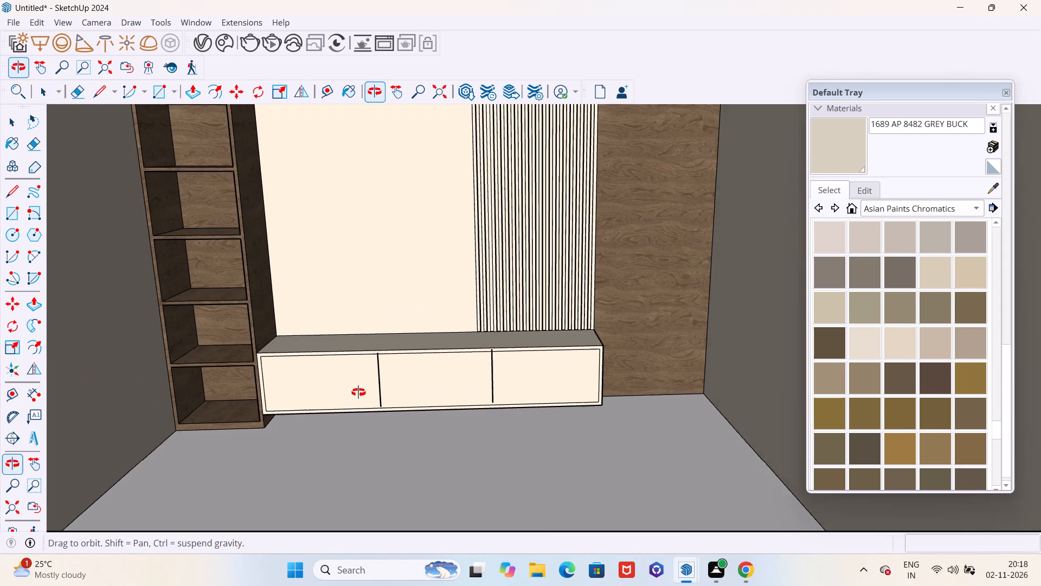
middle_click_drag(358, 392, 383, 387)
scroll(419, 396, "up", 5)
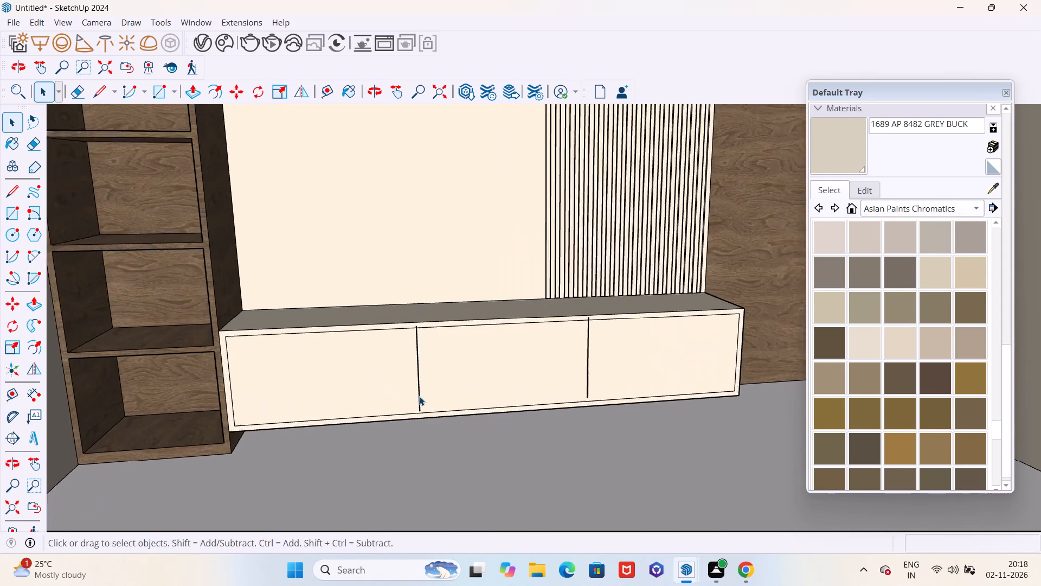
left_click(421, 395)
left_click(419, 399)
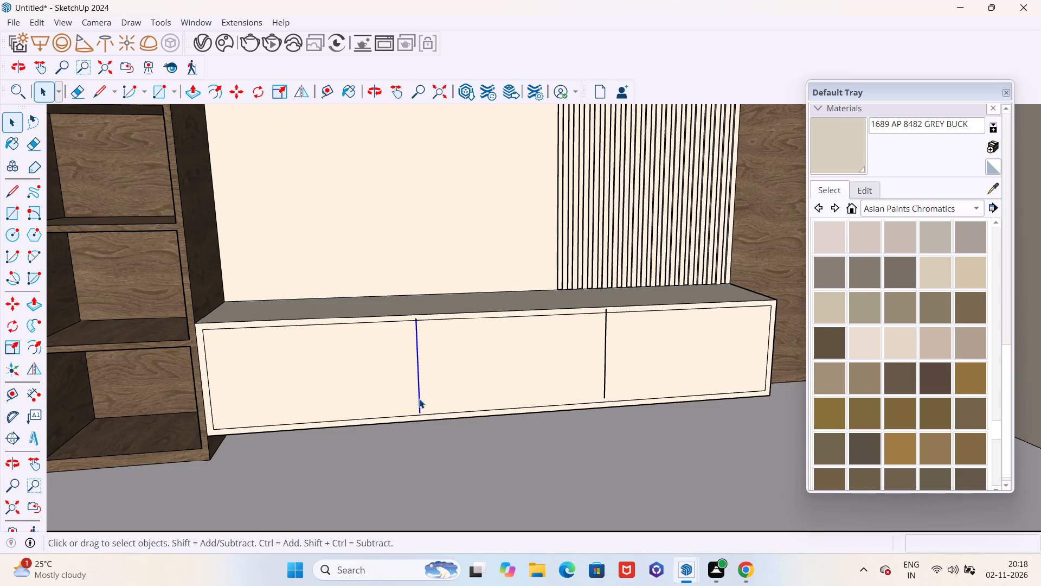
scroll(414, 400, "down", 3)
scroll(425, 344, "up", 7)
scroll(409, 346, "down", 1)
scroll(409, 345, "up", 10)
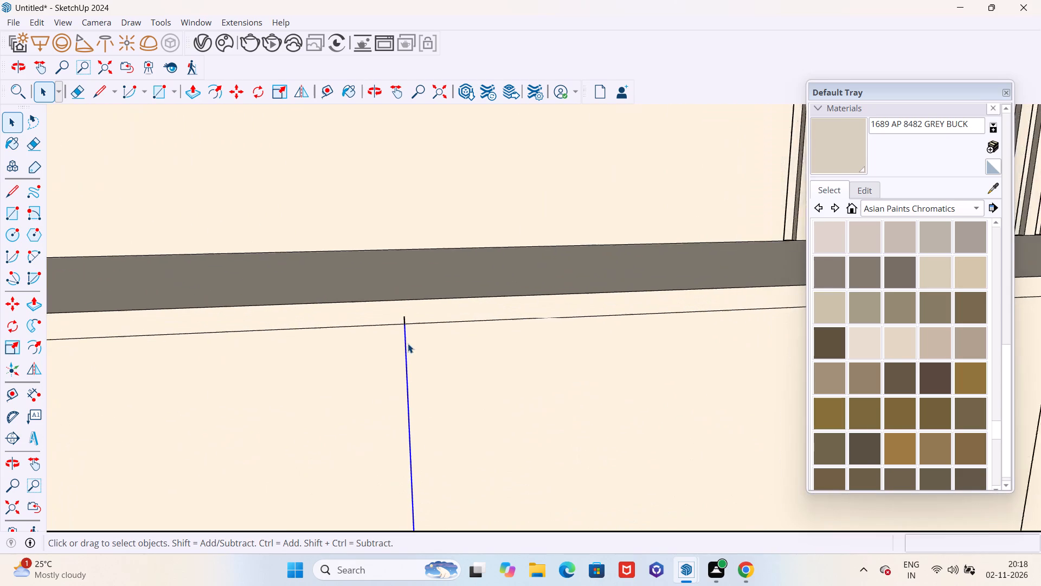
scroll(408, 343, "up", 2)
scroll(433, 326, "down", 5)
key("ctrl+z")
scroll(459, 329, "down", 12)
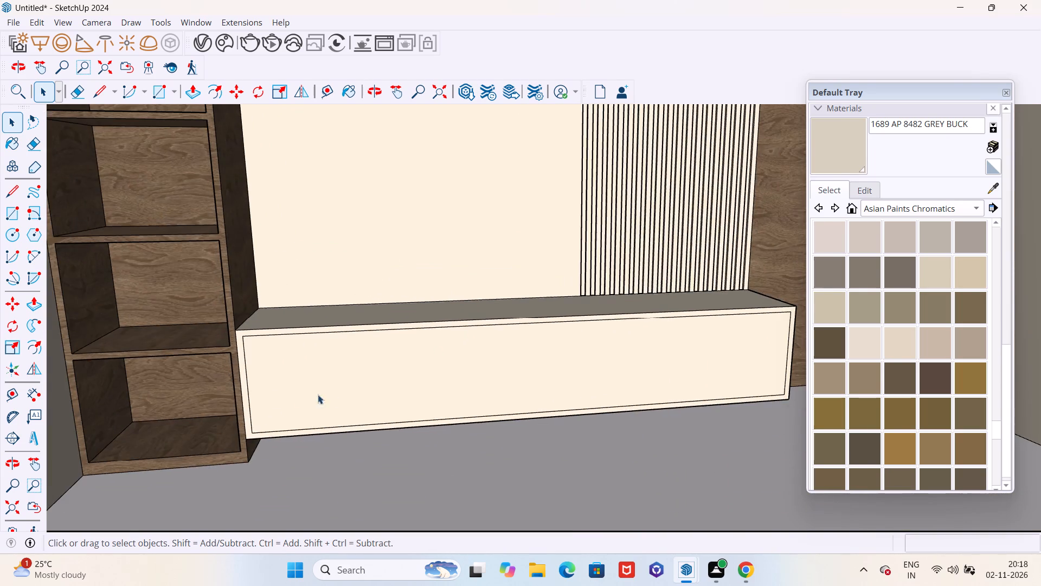
Copy the inset outline's shelf-side vertical edge 7' 10" to its opposite bottom corner, dividing the span into three equal parts.
scroll(267, 393, "up", 4)
left_click(239, 379)
scroll(280, 386, "down", 2)
scroll(280, 386, "up", 1)
scroll(280, 386, "down", 8)
key("m")
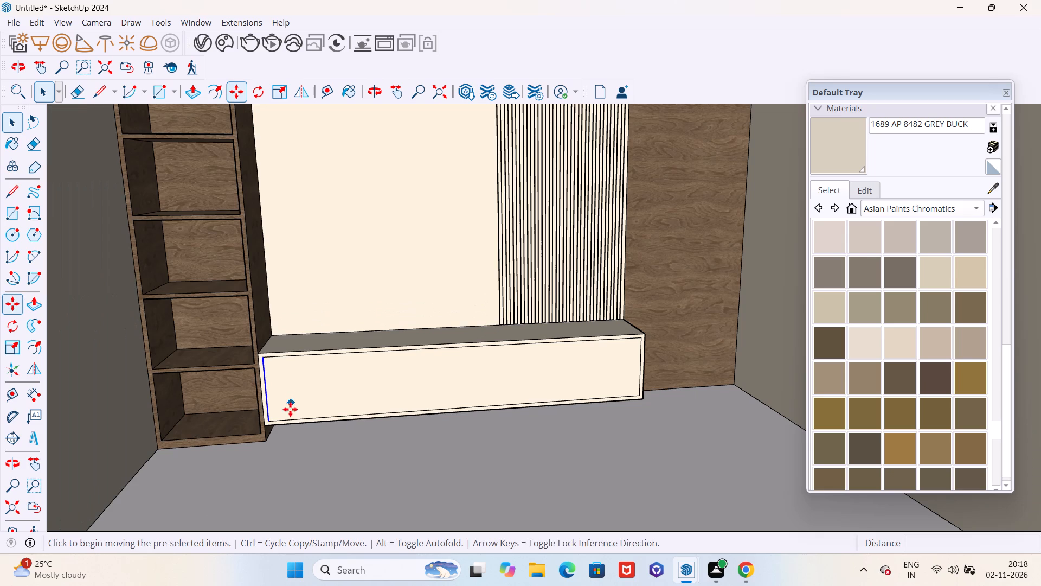
left_click(269, 421)
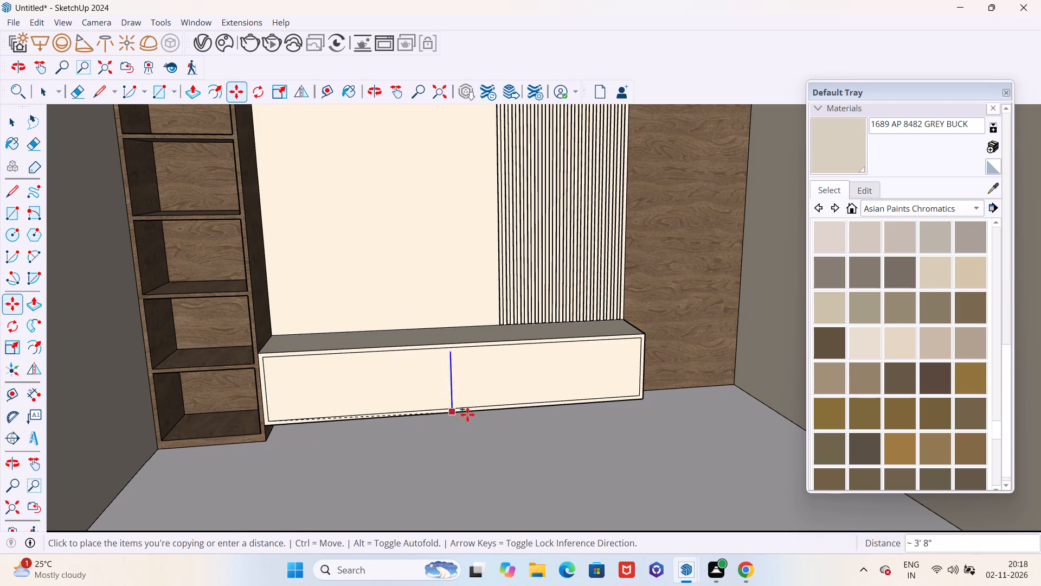
left_click(639, 396)
type("/3")
key("Return")
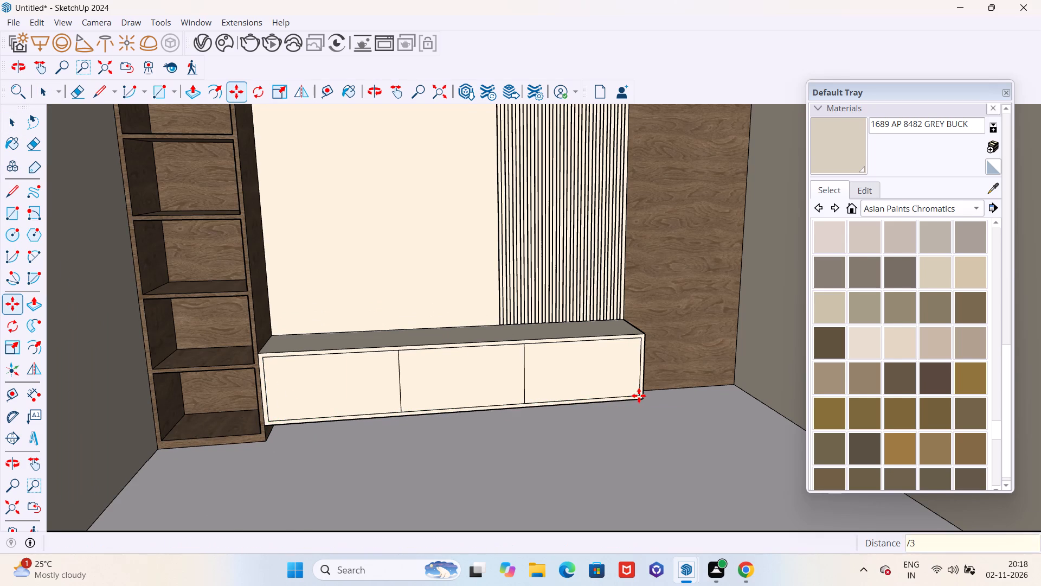
scroll(639, 398, "down", 3)
key("space")
Copy both divider lines on the low box's front 0.3" sideways, away from the shelf unit, to outline two narrow strips.
scroll(467, 397, "up", 8)
left_click(460, 392)
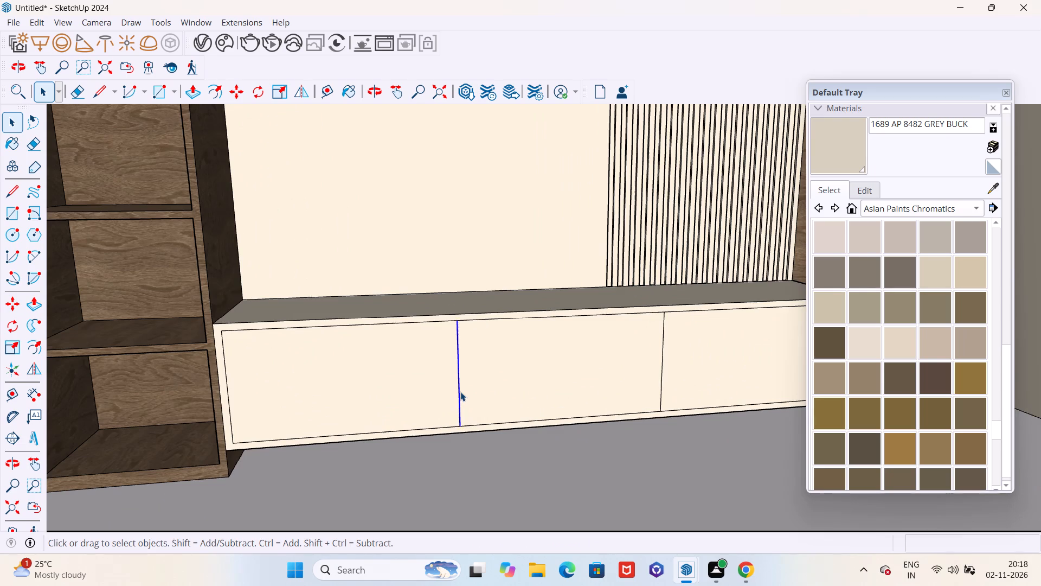
scroll(460, 392, "down", 3)
scroll(599, 393, "up", 4)
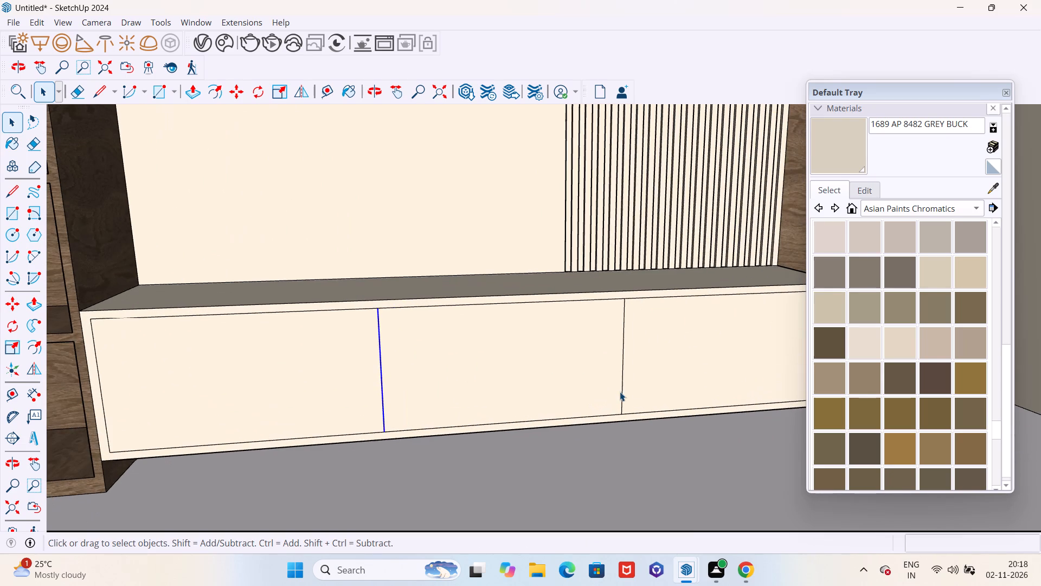
scroll(618, 396, "down", 4)
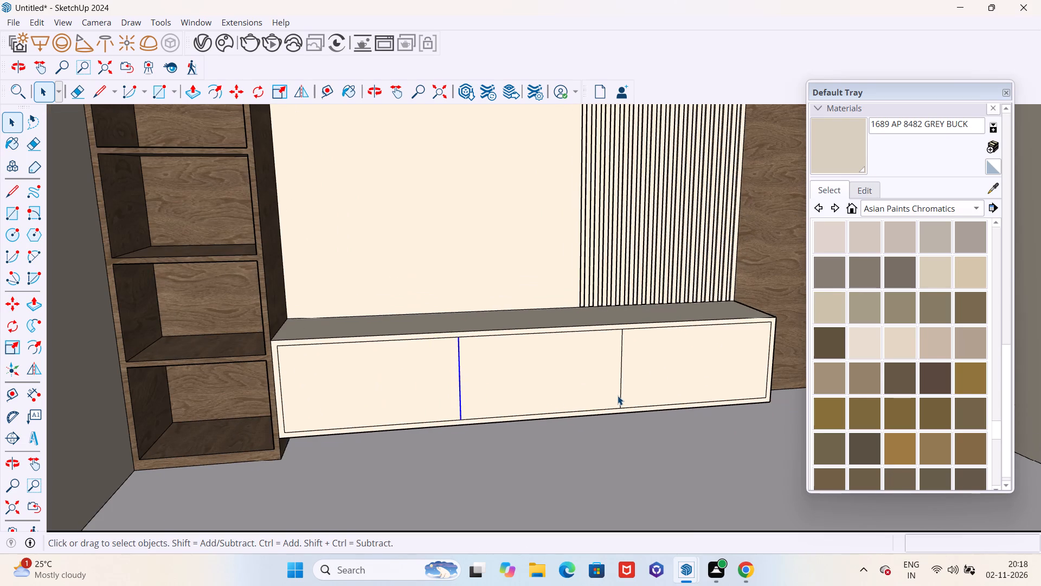
left_click(621, 395, "shift")
key("m")
scroll(440, 421, "up", 7)
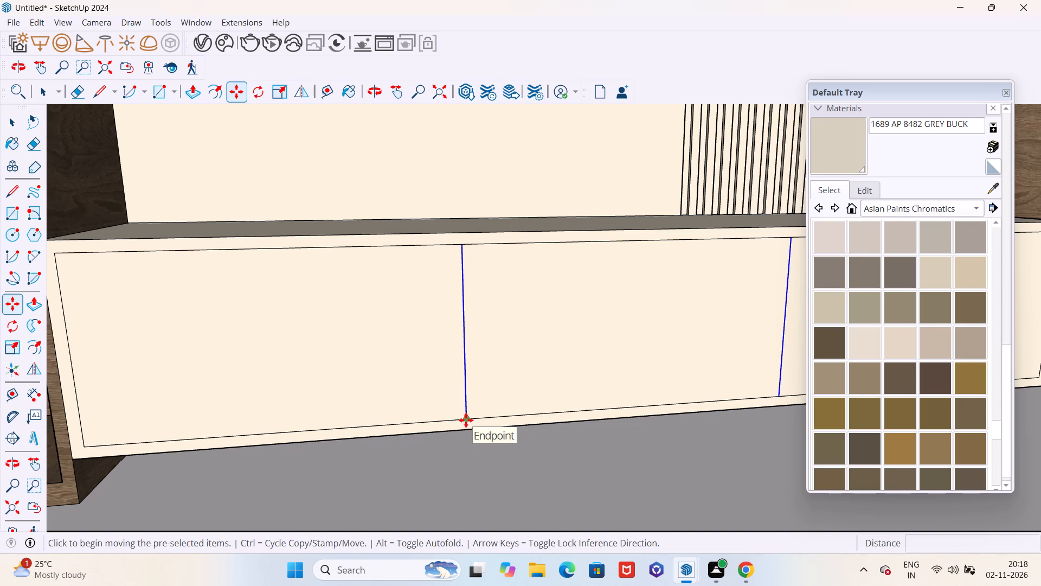
left_click(466, 420)
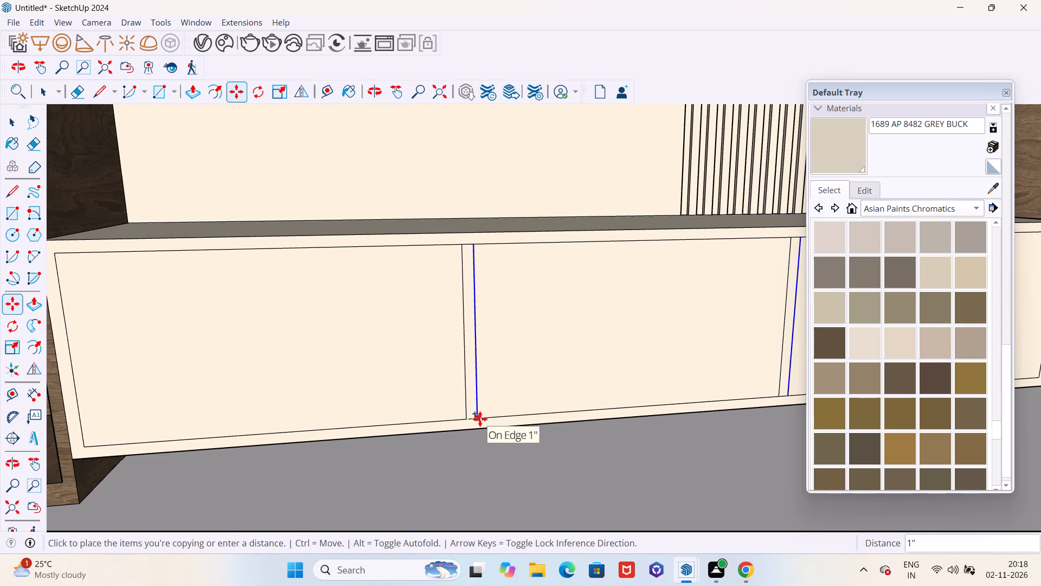
type(".3\"")
key("Return")
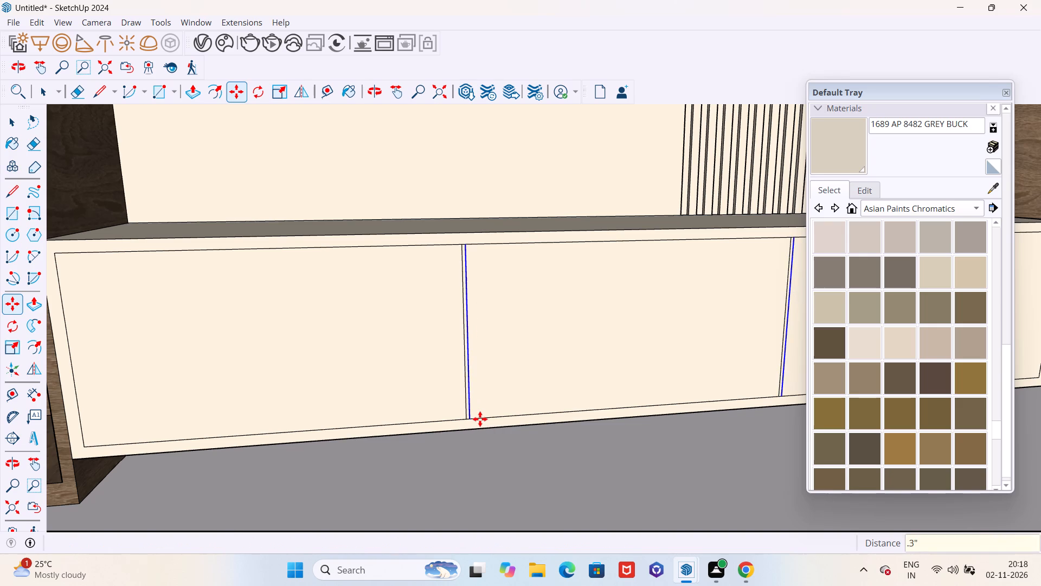
Push both narrow strips between the low box's three front parts 0.3" inward as grooves.
key("p")
scroll(468, 406, "up", 11)
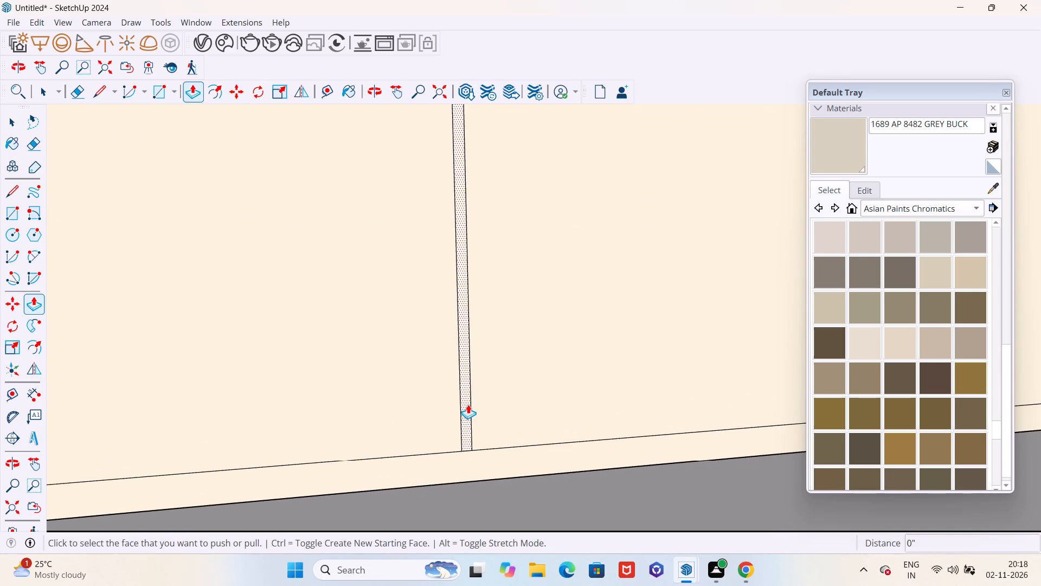
left_click(468, 404)
type(".3")
key("shift+quotedbl")
key("Return")
scroll(417, 428, "down", 10)
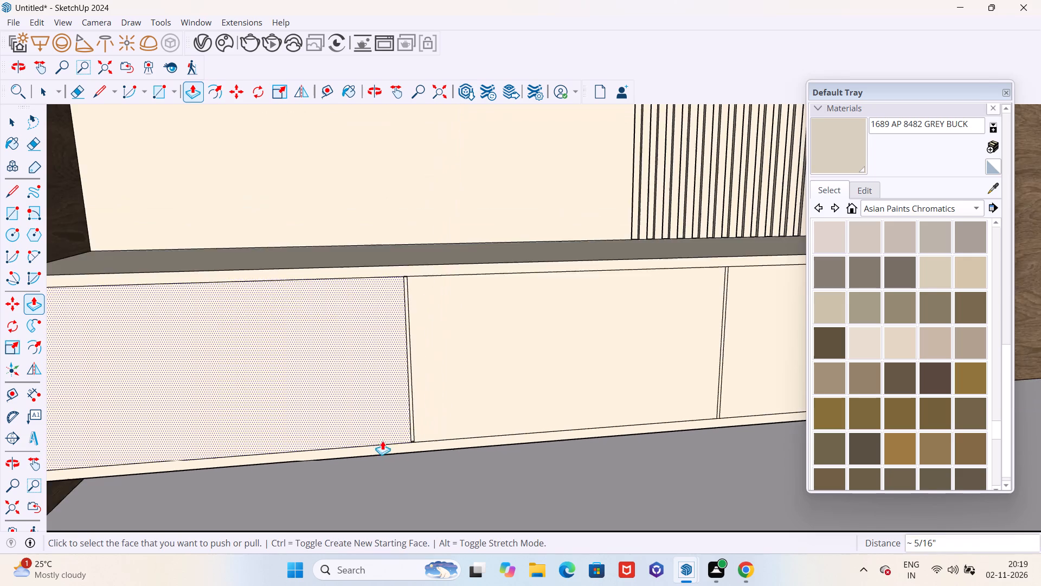
scroll(382, 441, "down", 5)
scroll(678, 364, "up", 5)
scroll(680, 362, "down", 1)
scroll(703, 356, "up", 12)
double_click(703, 356)
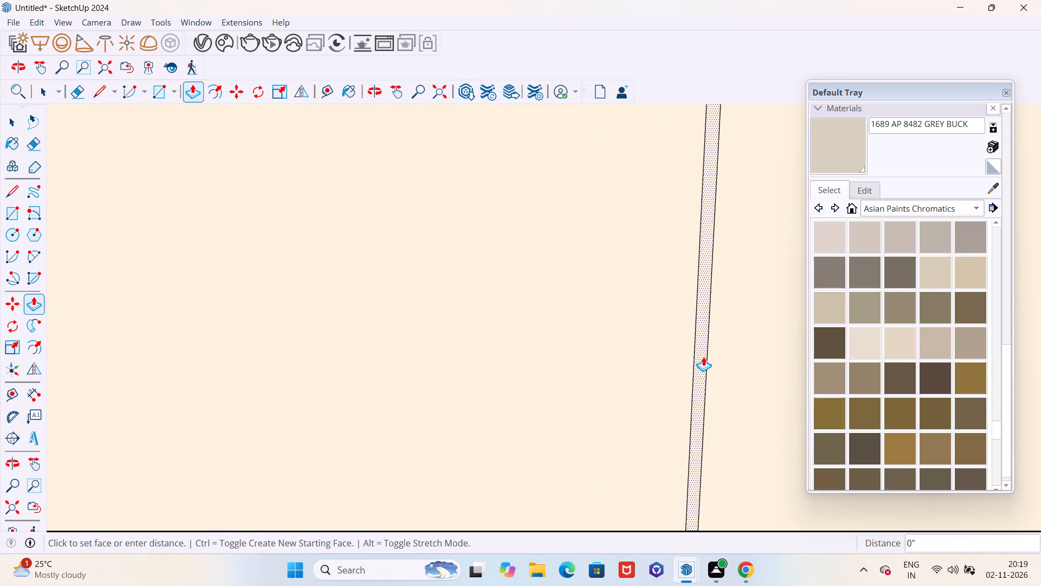
scroll(649, 399, "down", 15)
scroll(647, 403, "up", 1)
scroll(652, 390, "down", 12)
middle_click_drag(641, 374, 586, 371)
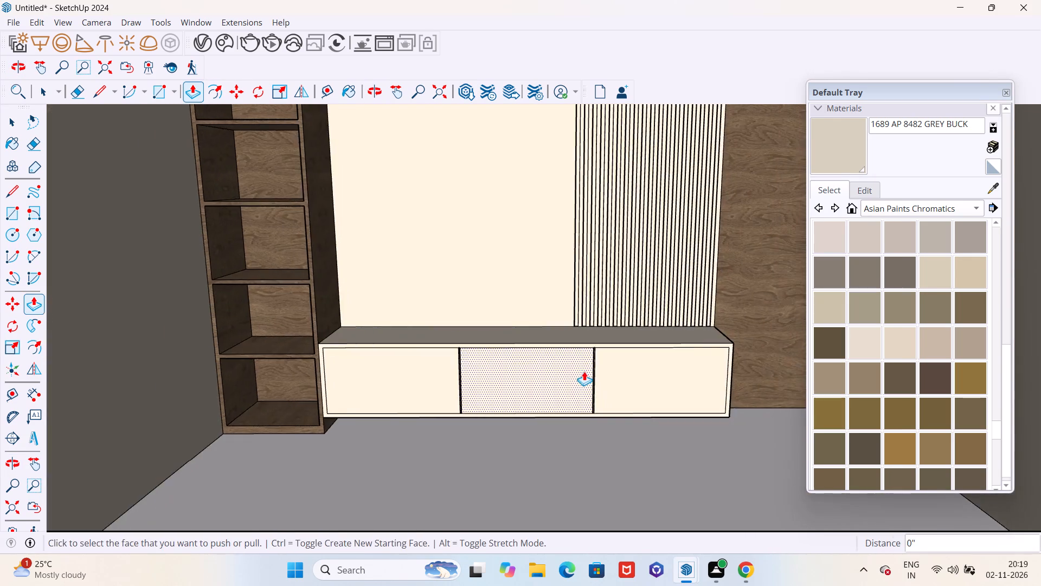
scroll(584, 374, "down", 7)
key("space")
Examine the partitioned room's shelf unit, grooved strip and low box from several angles.
scroll(602, 383, "down", 6)
scroll(579, 311, "up", 5)
scroll(571, 314, "down", 4)
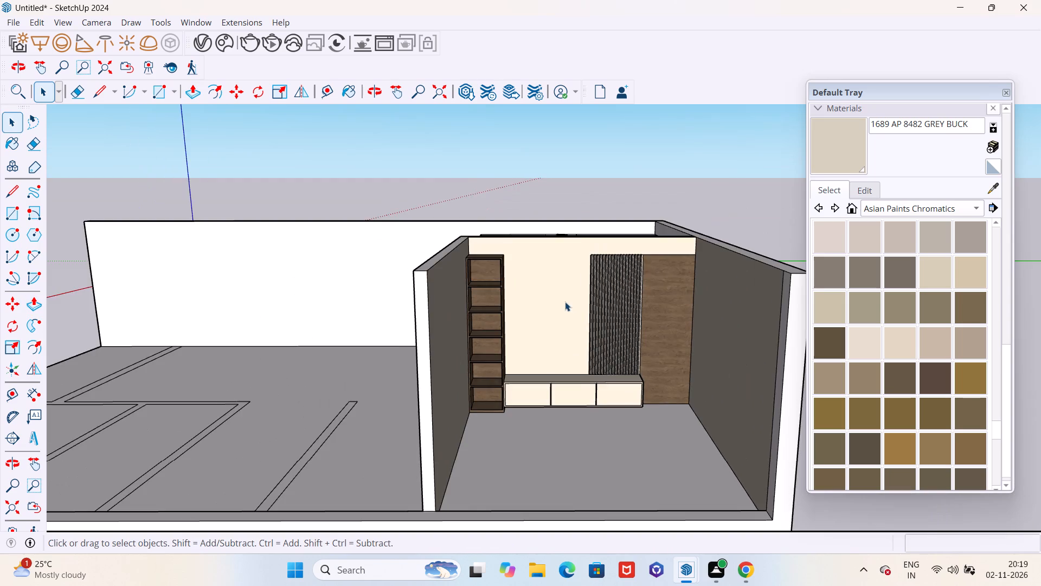
middle_click_drag(564, 302, 562, 292)
scroll(612, 292, "up", 6)
scroll(514, 315, "down", 5)
middle_click_drag(502, 331, 490, 309)
scroll(585, 351, "up", 3)
middle_click_drag(571, 325, 575, 335)
scroll(520, 297, "down", 6)
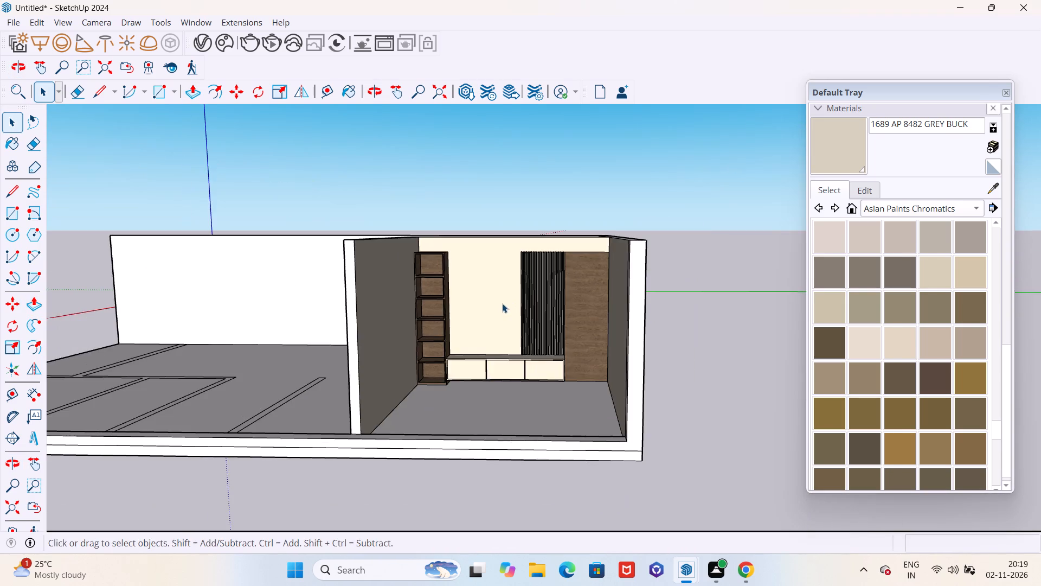
middle_click_drag(502, 303, 553, 331)
scroll(668, 379, "up", 4)
scroll(526, 294, "down", 6)
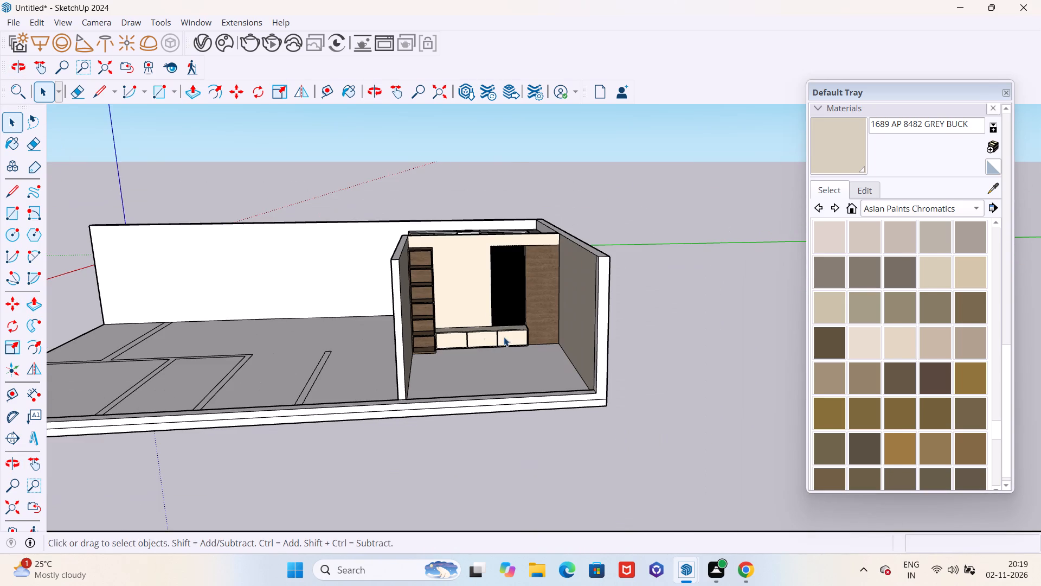
scroll(406, 298, "down", 4)
middle_click_drag(502, 346, 474, 322)
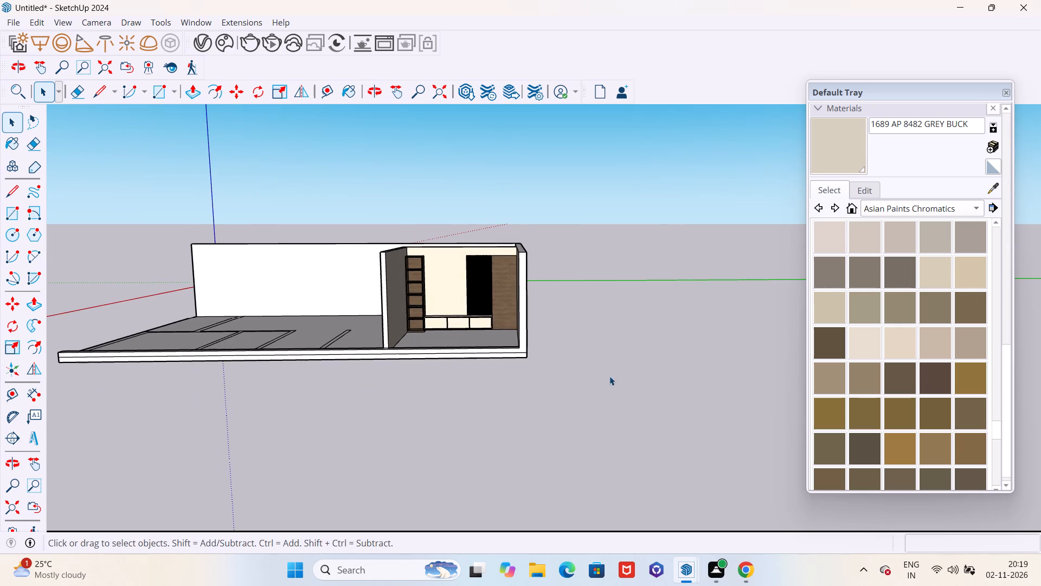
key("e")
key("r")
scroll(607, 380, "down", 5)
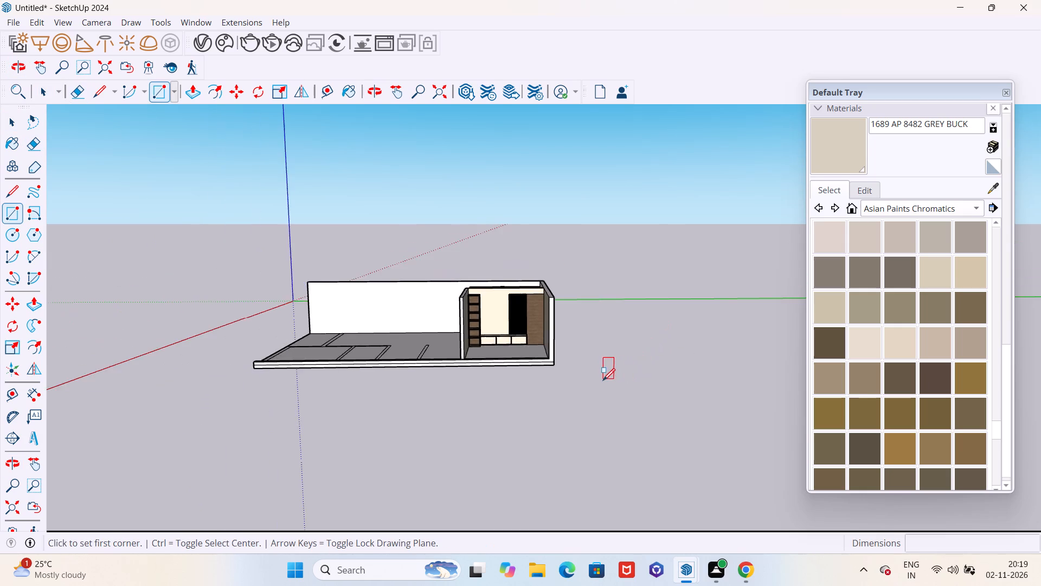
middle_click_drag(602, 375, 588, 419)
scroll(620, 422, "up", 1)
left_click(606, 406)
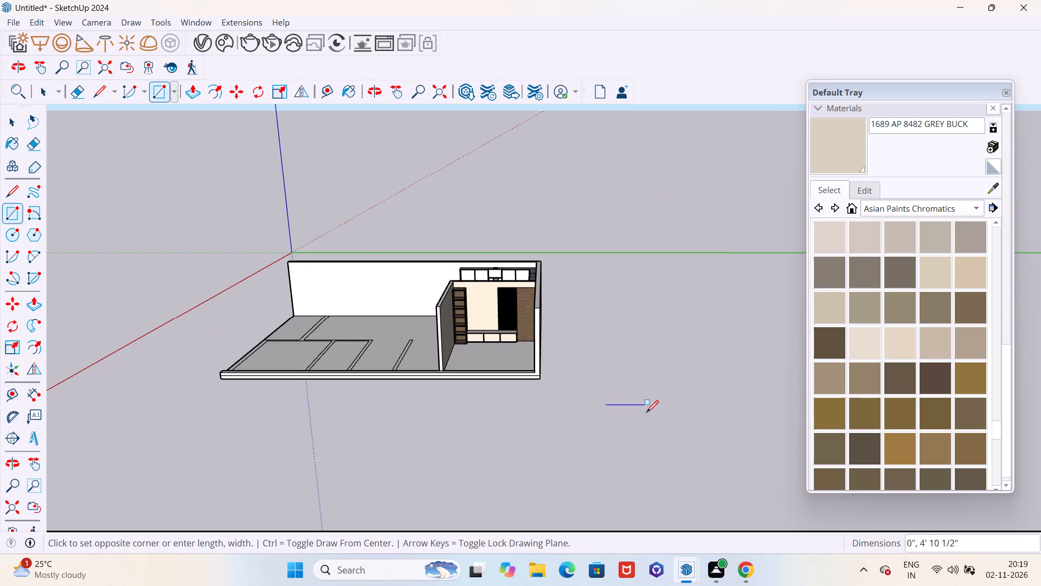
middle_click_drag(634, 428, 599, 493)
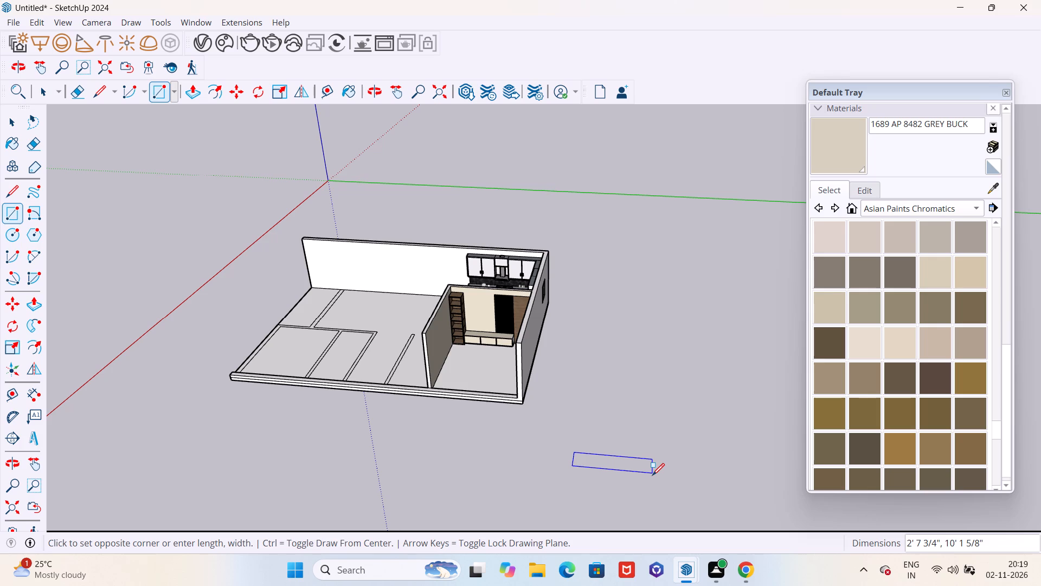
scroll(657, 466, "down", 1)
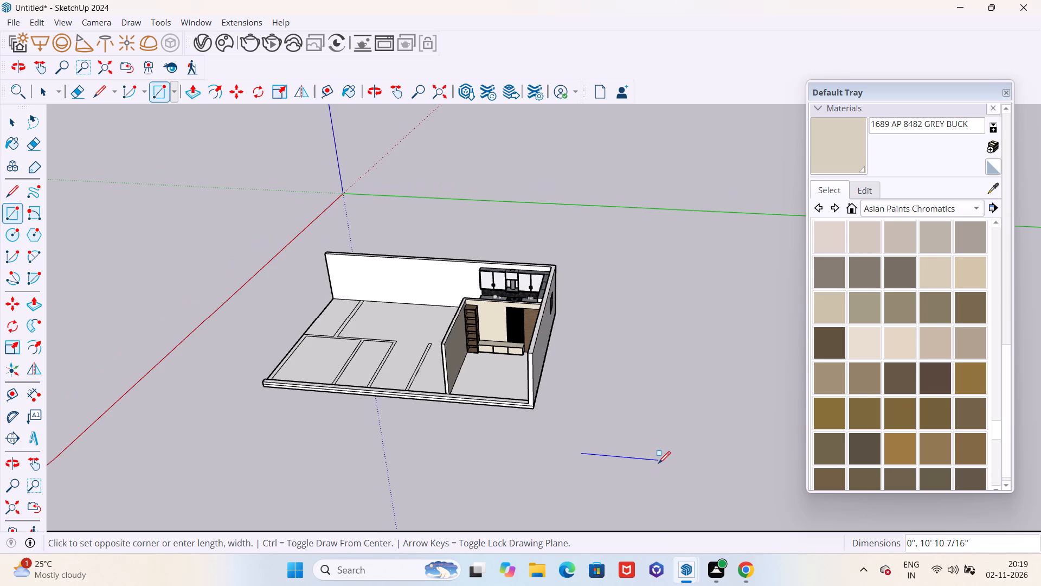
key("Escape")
Measure from the wood panel's edge at the side wall across to the grooved strip above the low box.
middle_click_drag(652, 460, 737, 410)
key("t")
scroll(516, 336, "up", 10)
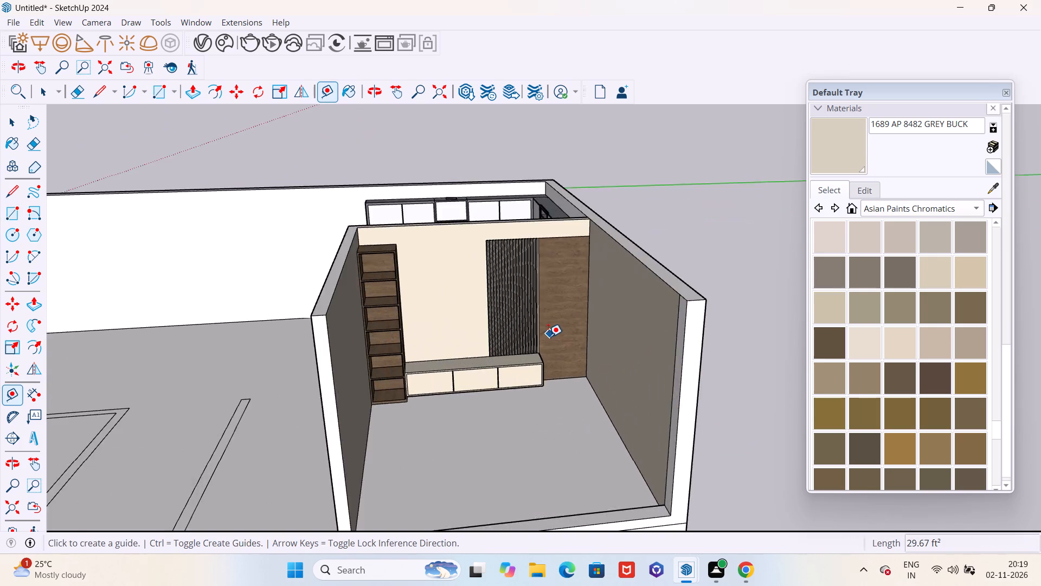
scroll(548, 336, "up", 11)
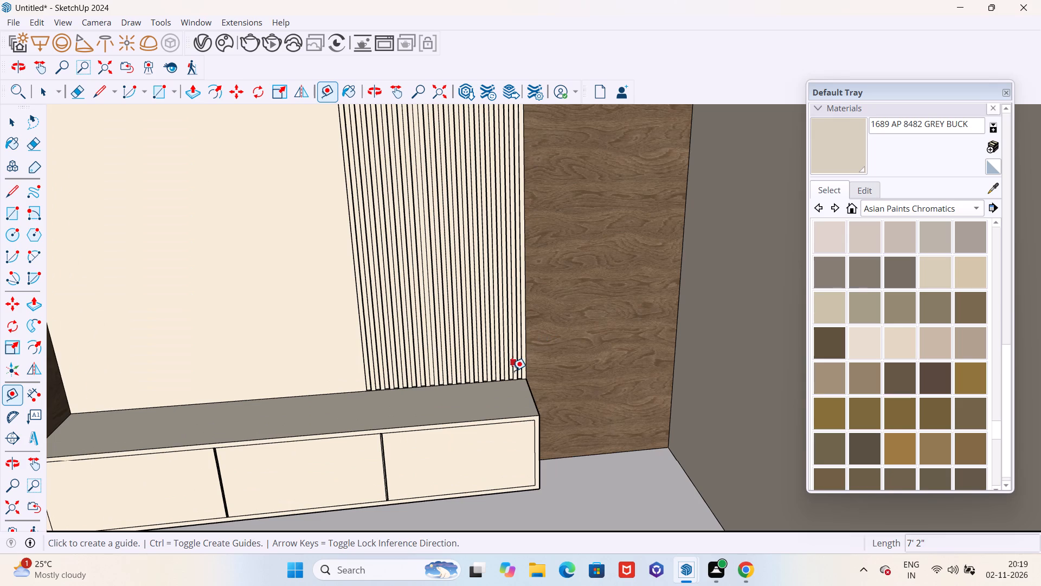
scroll(496, 385, "up", 11)
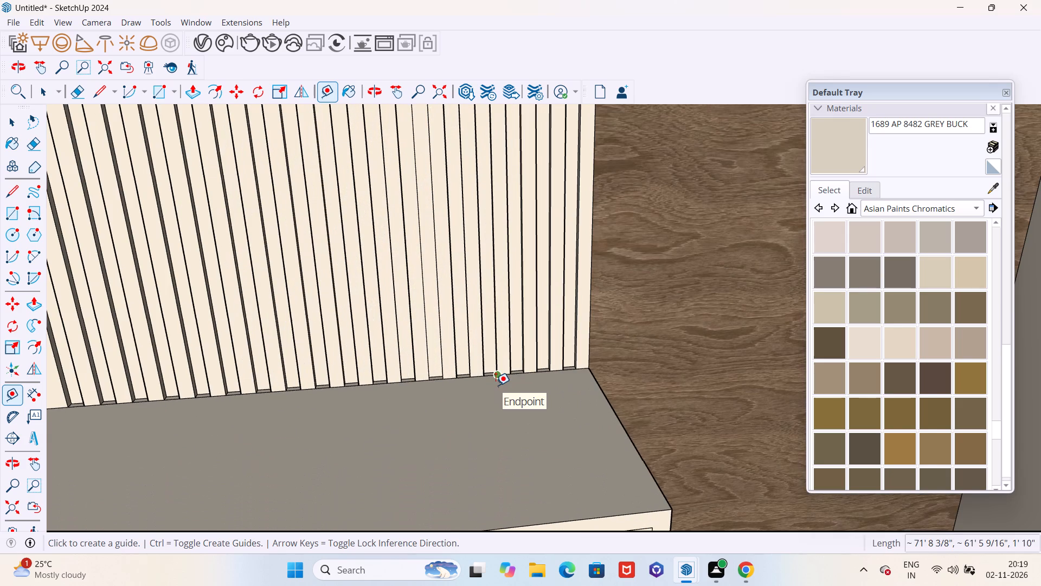
scroll(496, 385, "down", 8)
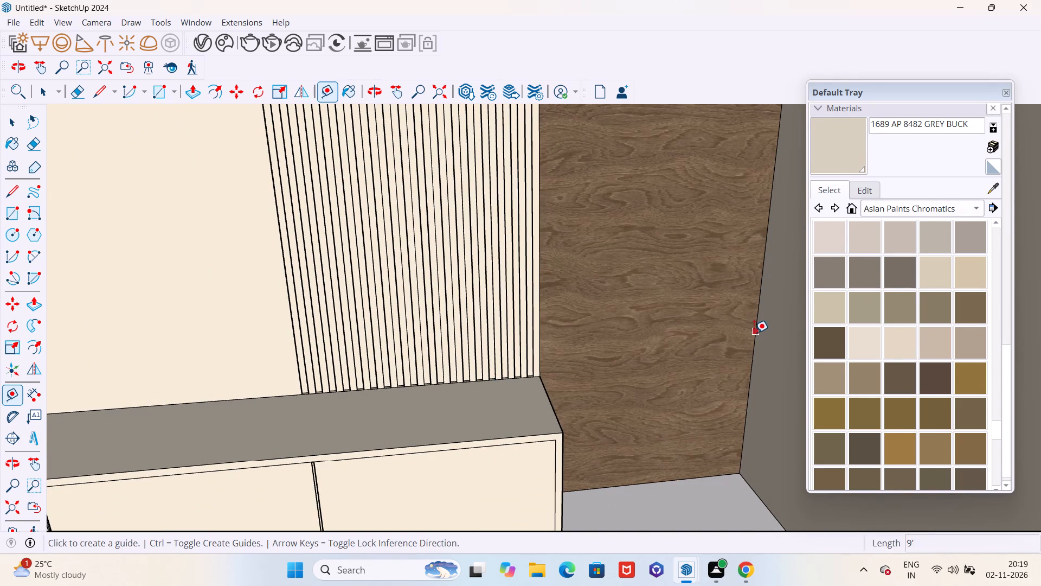
left_click(754, 333)
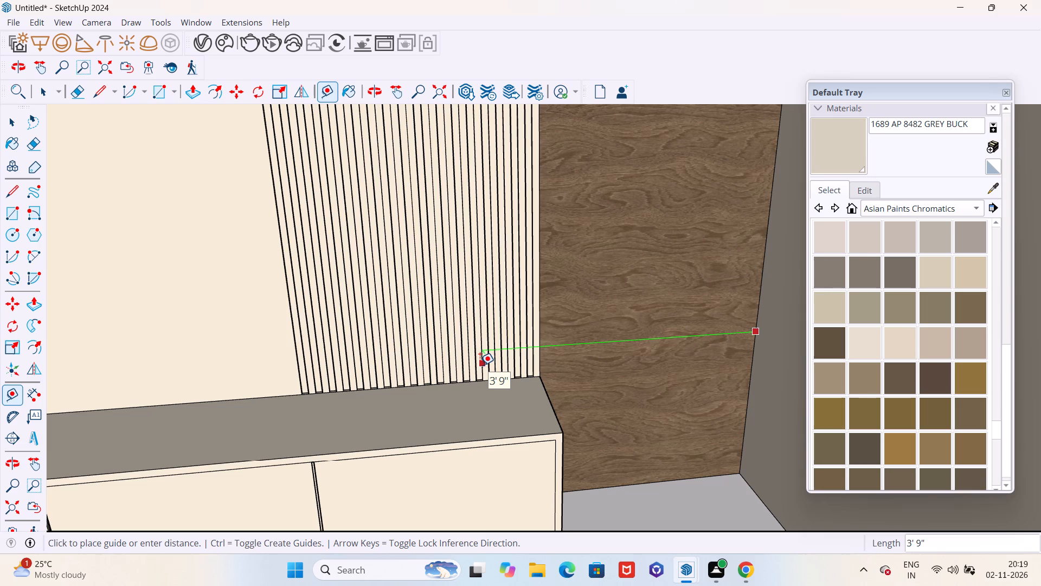
scroll(470, 367, "down", 8)
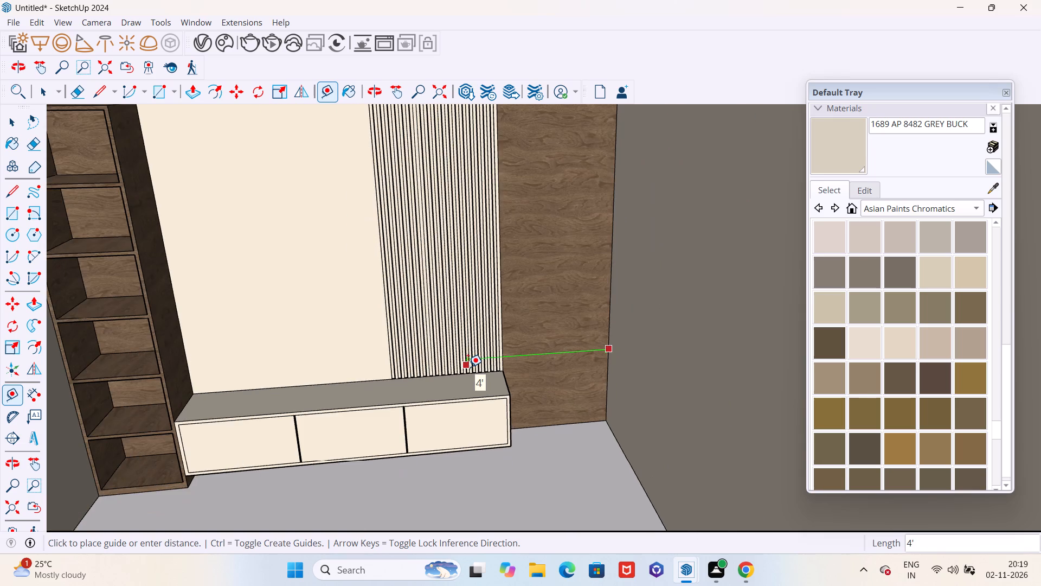
middle_click_drag(466, 366, 459, 313)
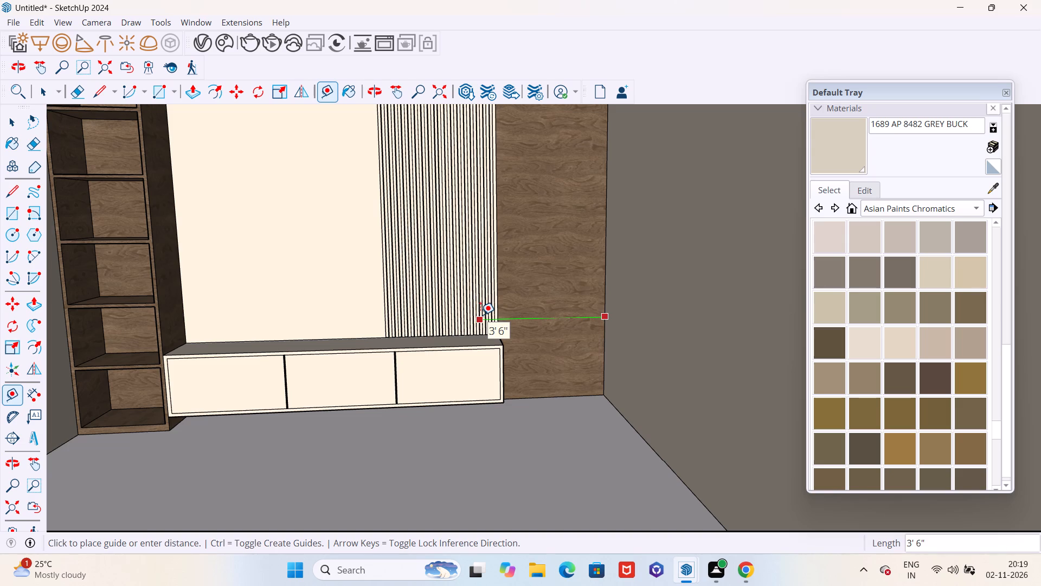
key("Escape")
Draw a 16" by 18" rectangle on the ground outside the partitioned room.
scroll(450, 328, "down", 17)
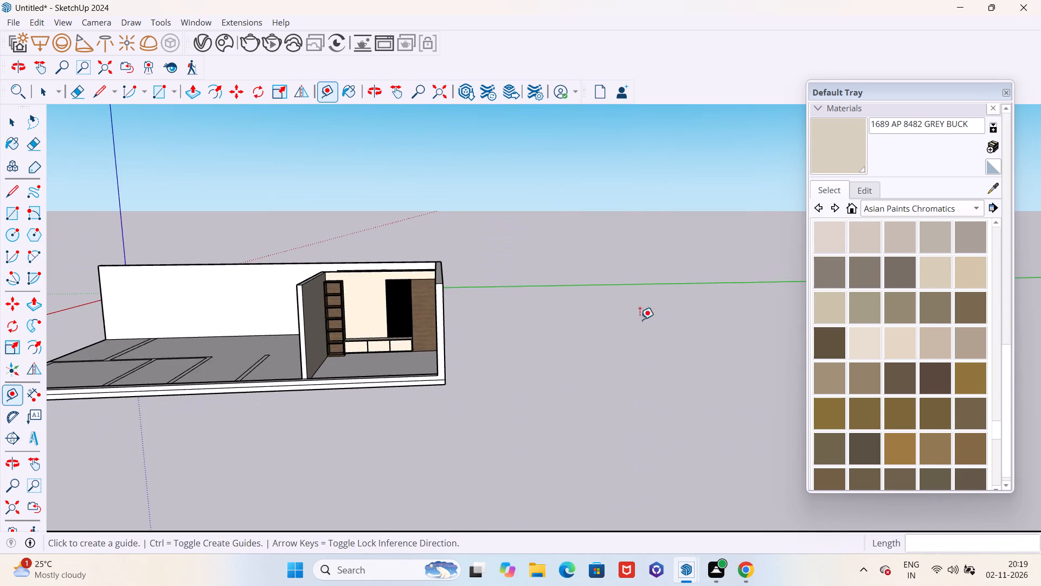
middle_click_drag(640, 320, 631, 378)
key("r")
scroll(584, 407, "up", 5)
left_click(573, 407)
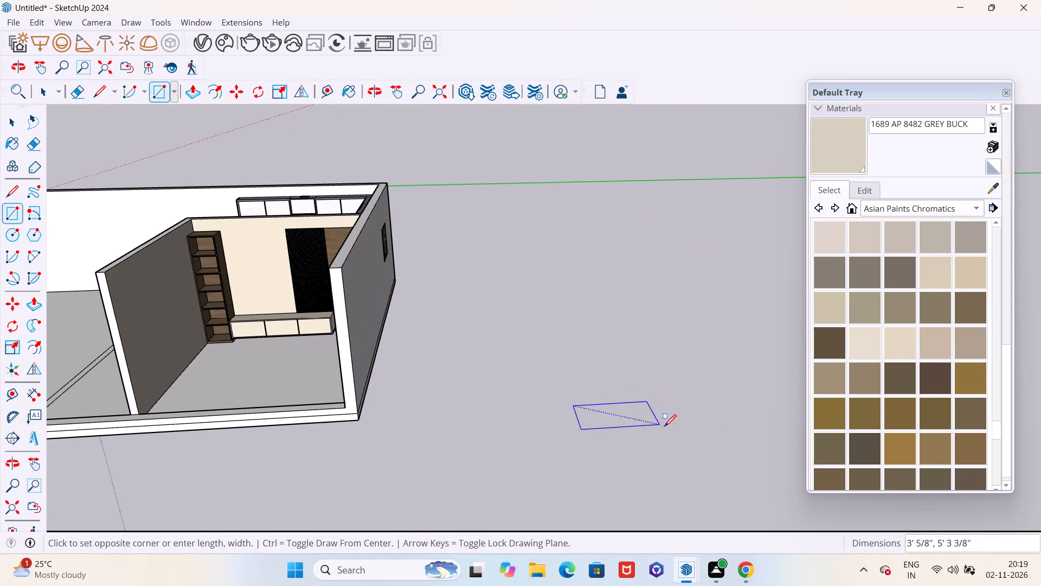
key("1")
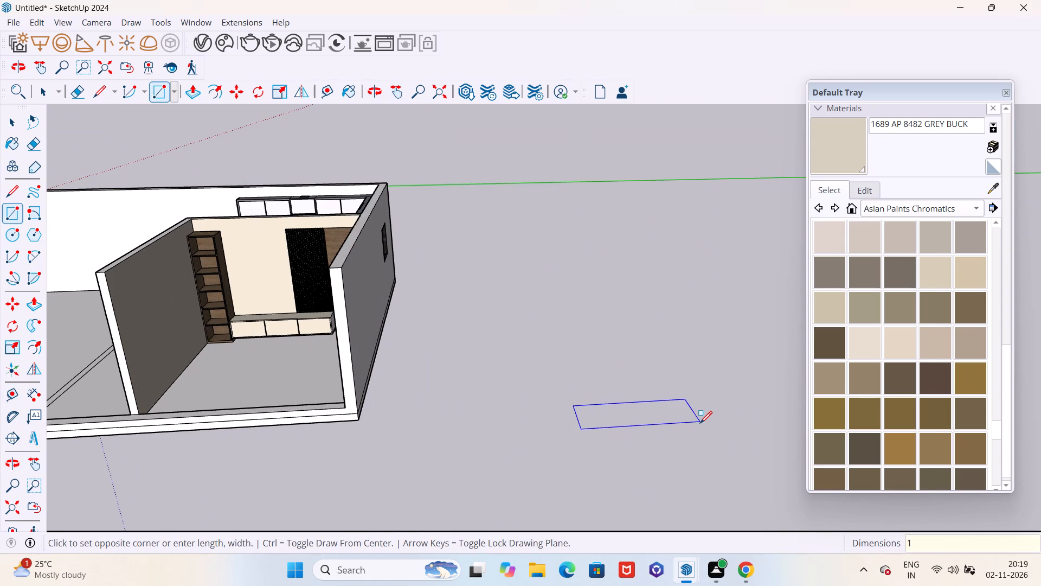
type("5\"")
key("BackSpace")
key("BackSpace")
type("6\"")
key("comma")
type("18\"")
key("Return")
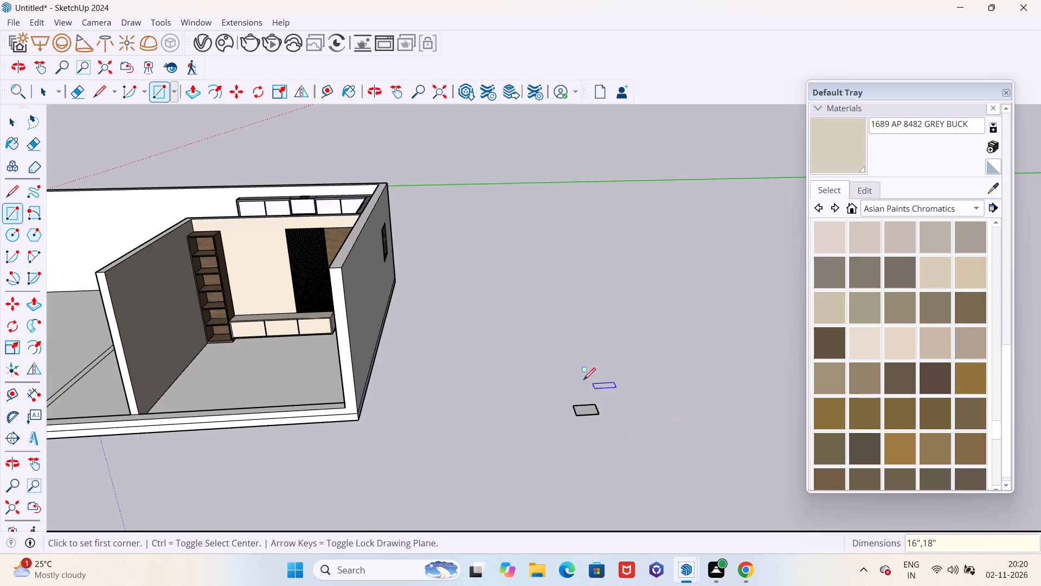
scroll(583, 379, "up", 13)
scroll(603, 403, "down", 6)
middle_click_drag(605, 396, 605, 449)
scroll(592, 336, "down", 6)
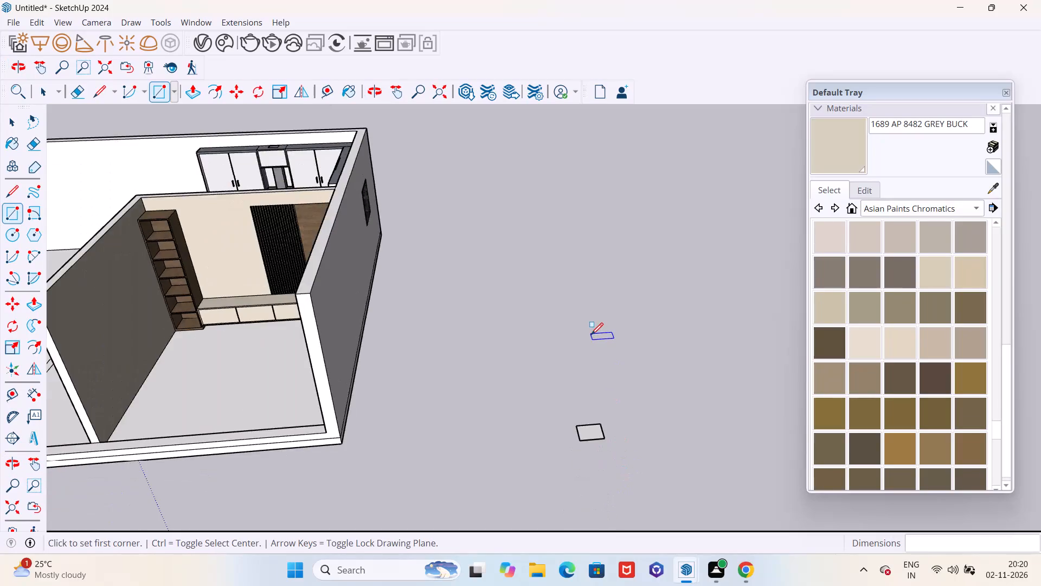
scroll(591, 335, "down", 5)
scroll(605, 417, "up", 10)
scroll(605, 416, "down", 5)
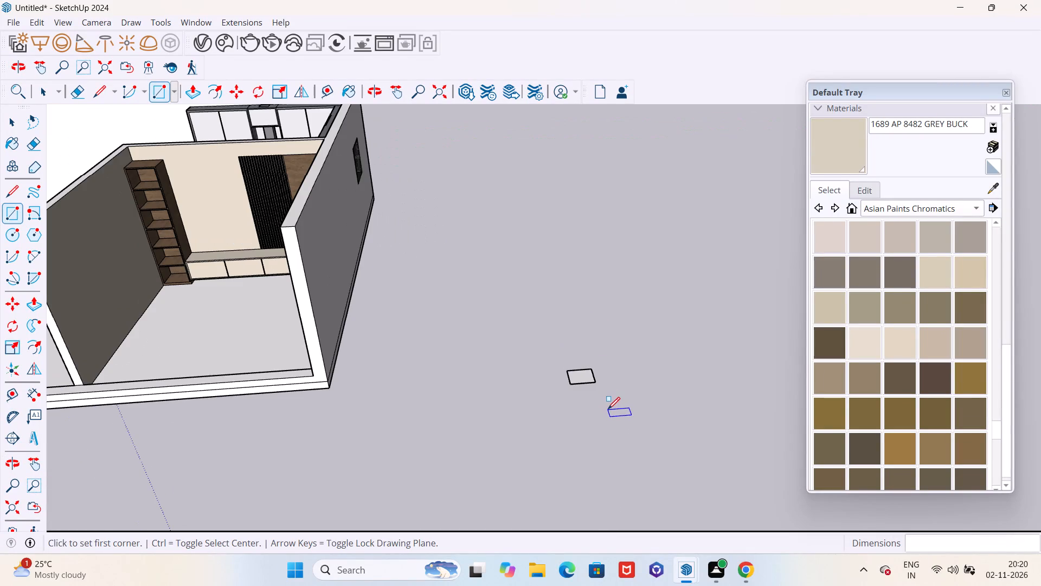
Undo the 16" by 18" rectangle drawn on the ground.
key("ctrl+z")
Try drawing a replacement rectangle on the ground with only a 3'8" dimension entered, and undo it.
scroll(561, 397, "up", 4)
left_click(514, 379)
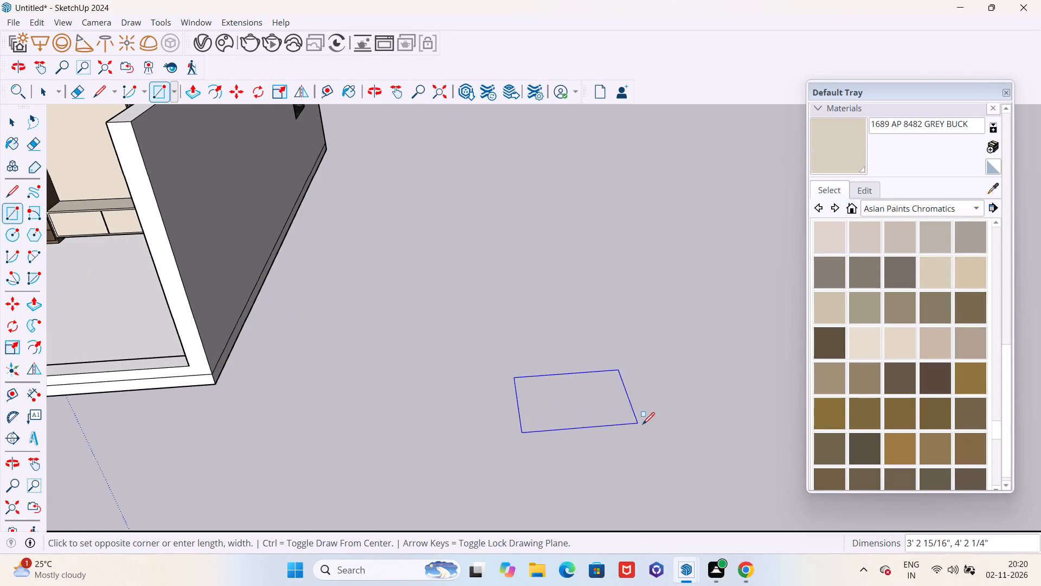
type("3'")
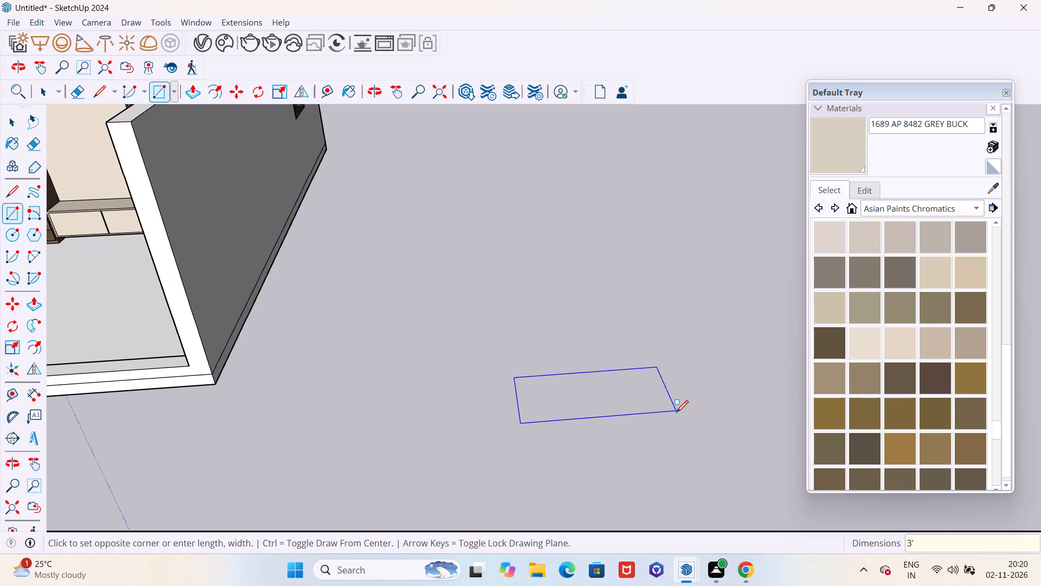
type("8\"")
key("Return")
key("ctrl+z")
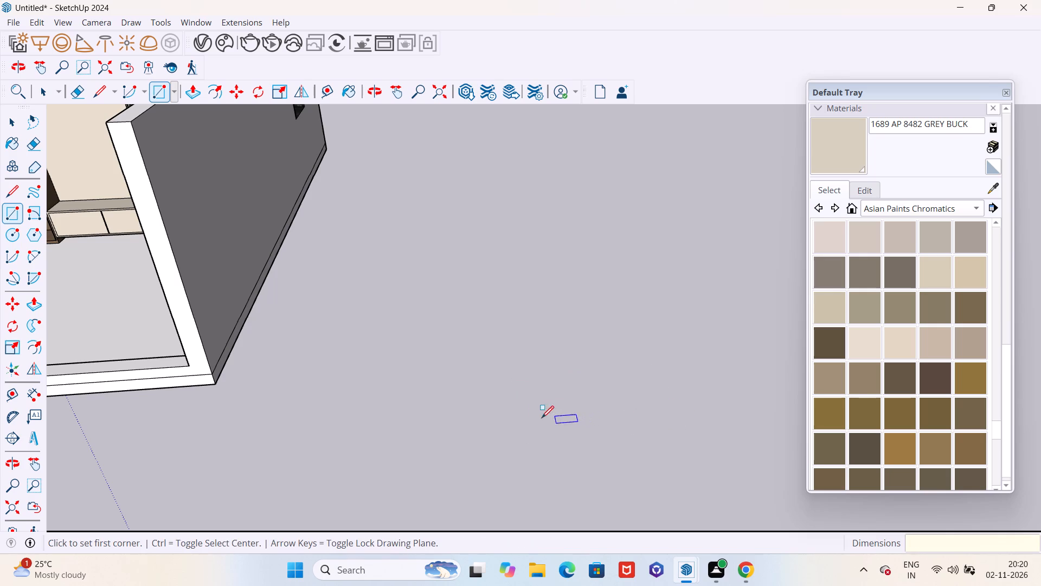
Draw a 3'8" by 18" rectangle on the ground outside the partitioned room.
left_click(500, 418)
key("3")
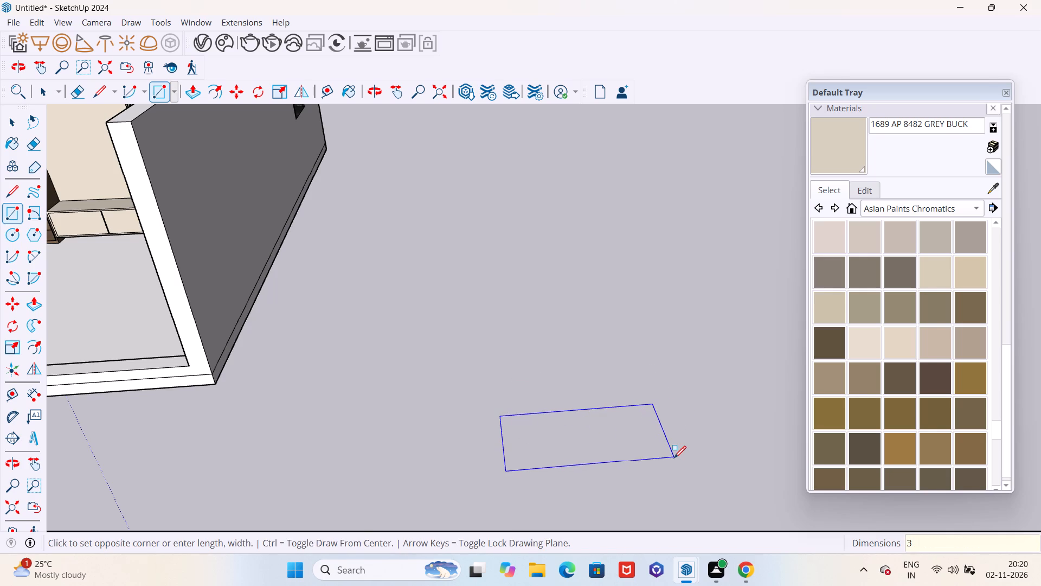
key("apostrophe")
type("8\"")
key("comma")
type("18\"")
key("Return")
scroll(624, 349, "down", 5)
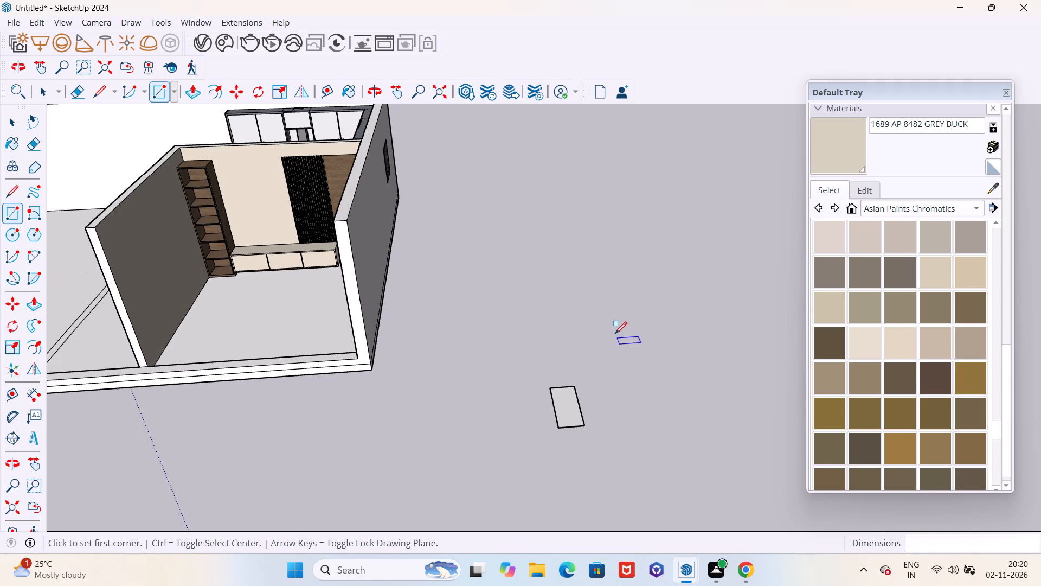
Rotate the whole rectangle a quarter turn on the ground so its long side runs parallel to the room's front edge.
key("space")
scroll(627, 416, "up", 5)
scroll(604, 313, "down", 4)
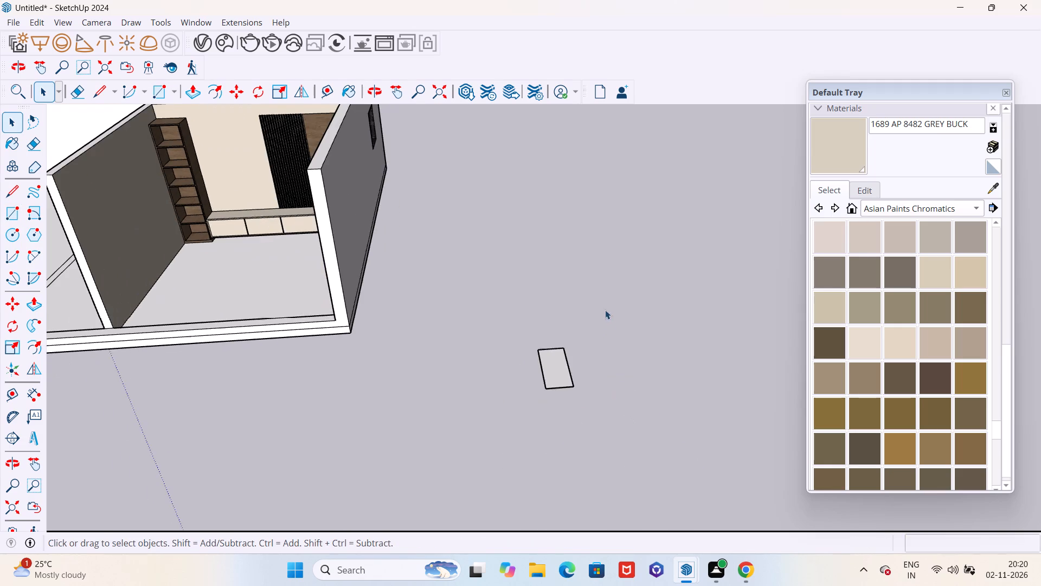
middle_click_drag(624, 407, 617, 408)
scroll(593, 406, "up", 11)
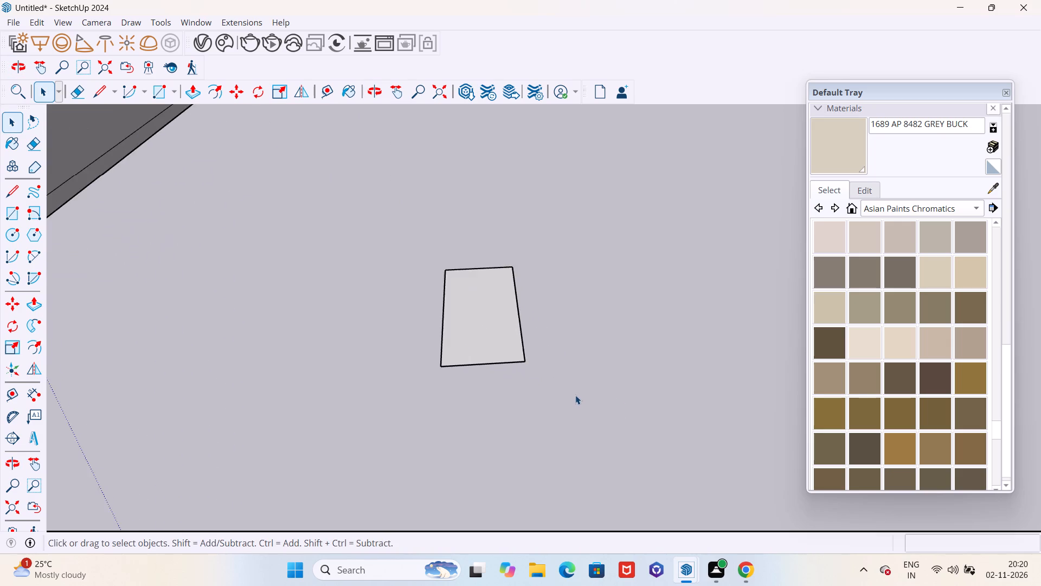
scroll(575, 395, "down", 4)
left_click_drag(421, 257, 650, 432)
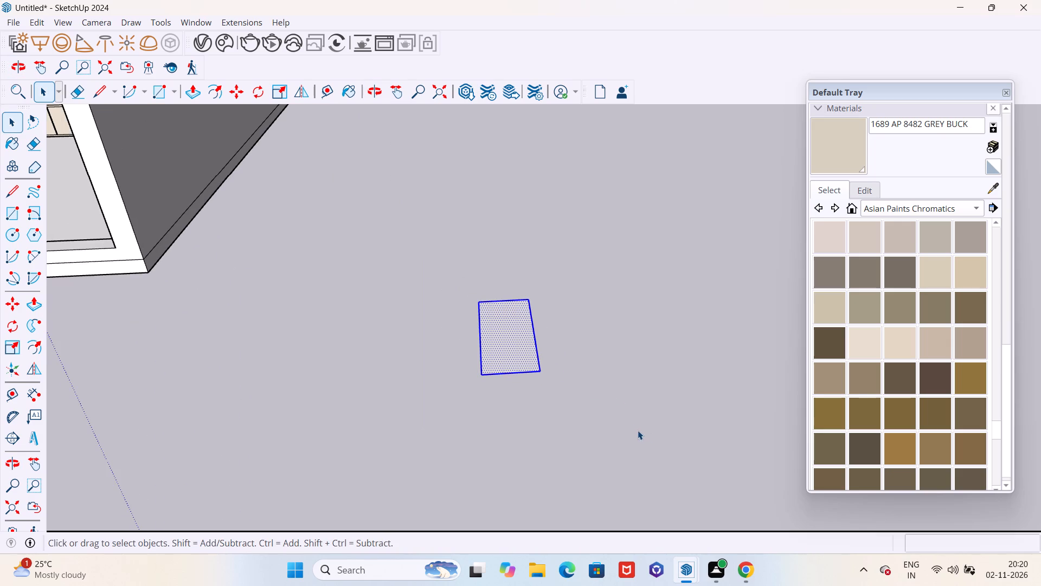
key("q")
left_click(624, 324)
left_click(652, 328)
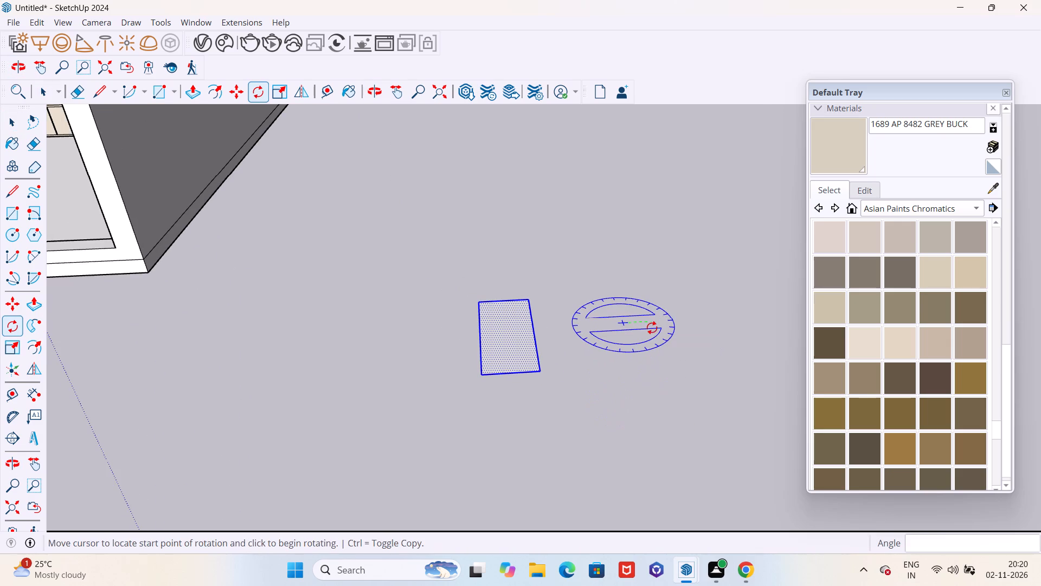
left_click(603, 256)
scroll(517, 253, "down", 4)
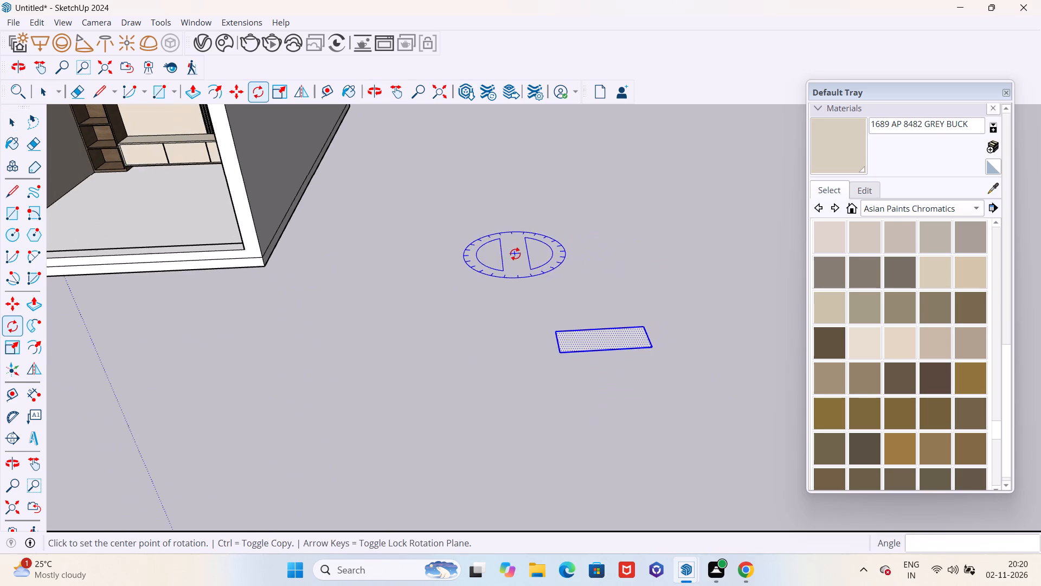
key("space")
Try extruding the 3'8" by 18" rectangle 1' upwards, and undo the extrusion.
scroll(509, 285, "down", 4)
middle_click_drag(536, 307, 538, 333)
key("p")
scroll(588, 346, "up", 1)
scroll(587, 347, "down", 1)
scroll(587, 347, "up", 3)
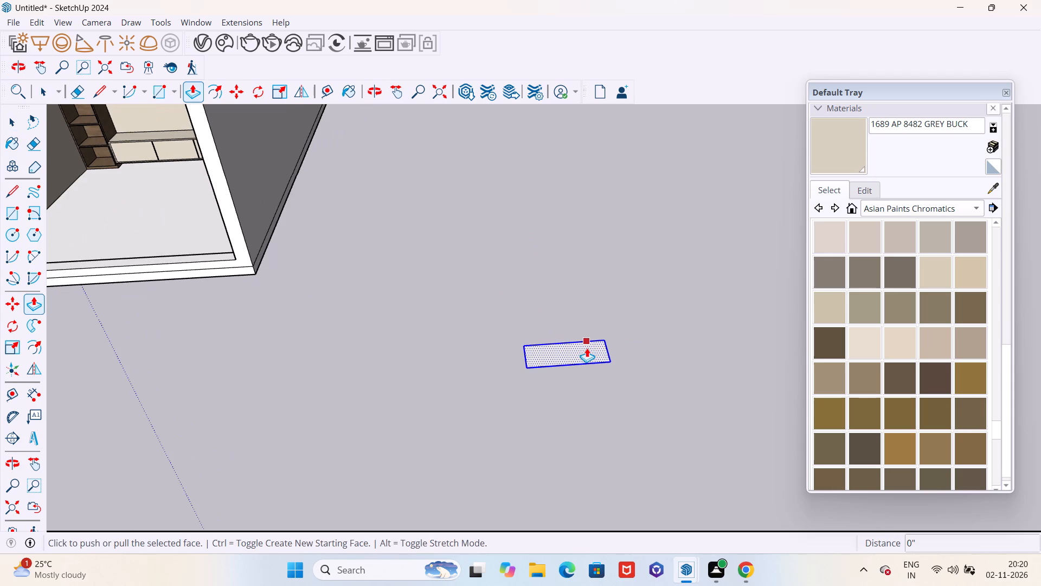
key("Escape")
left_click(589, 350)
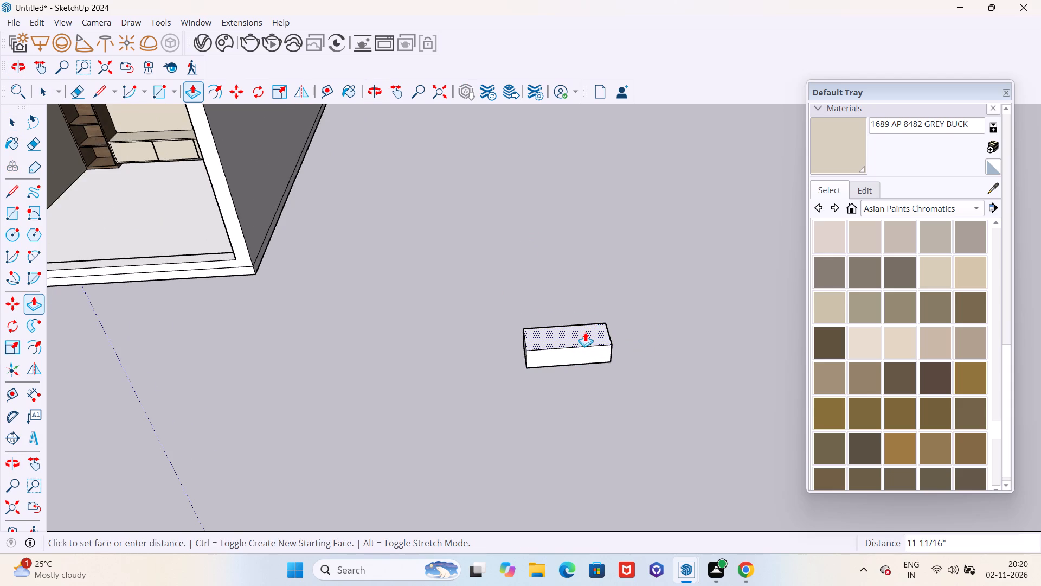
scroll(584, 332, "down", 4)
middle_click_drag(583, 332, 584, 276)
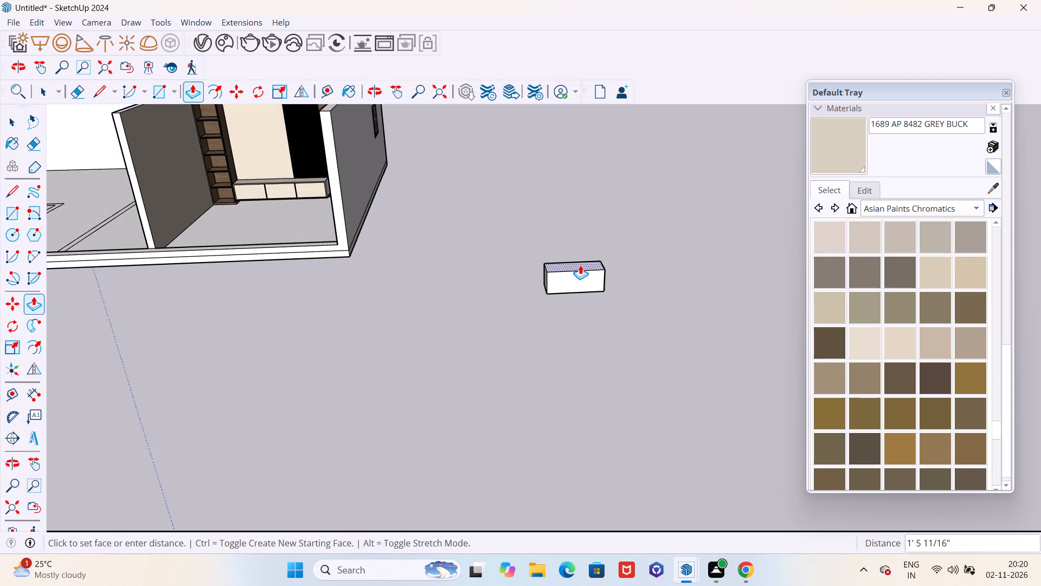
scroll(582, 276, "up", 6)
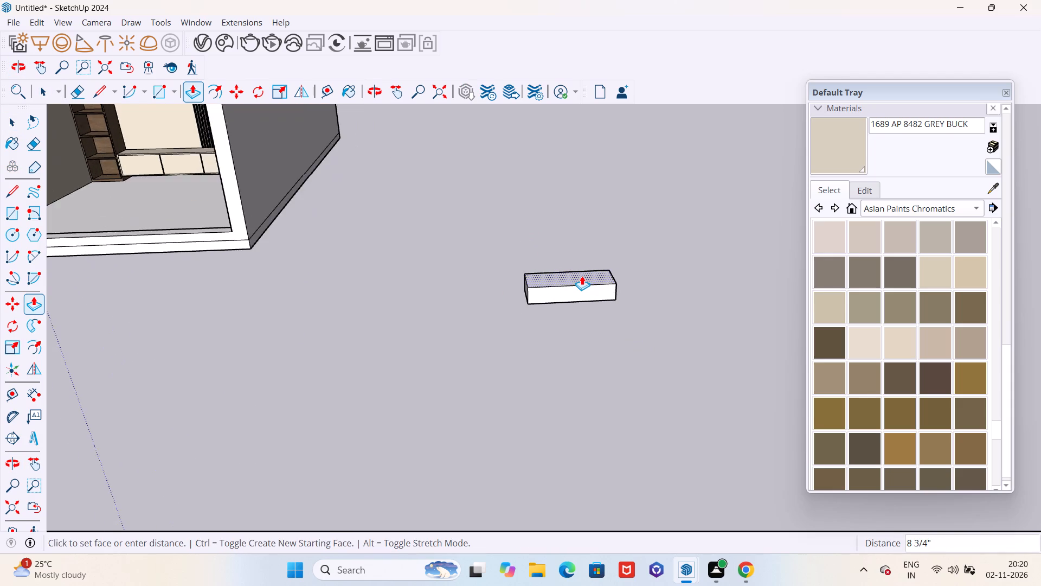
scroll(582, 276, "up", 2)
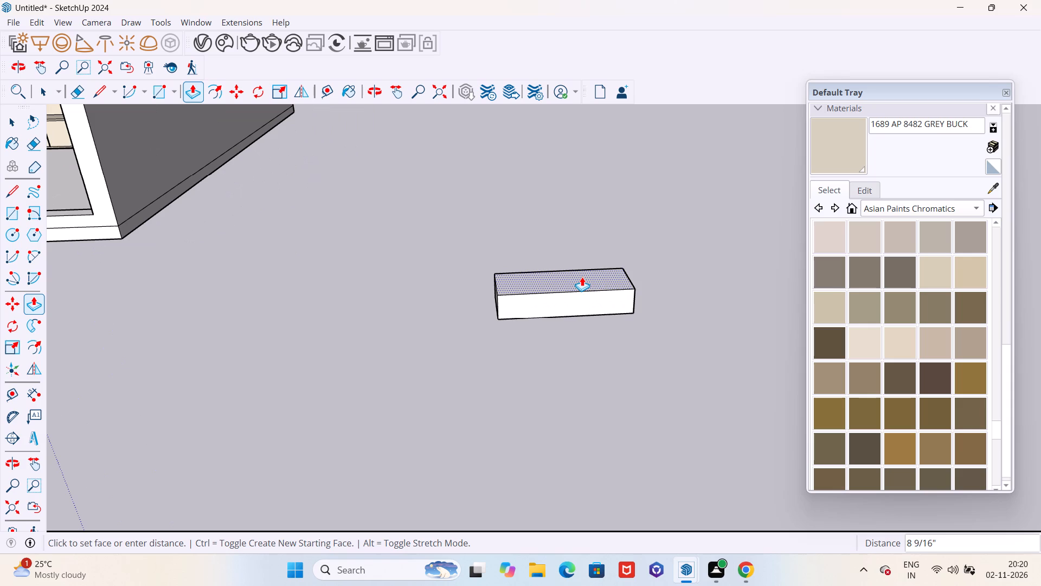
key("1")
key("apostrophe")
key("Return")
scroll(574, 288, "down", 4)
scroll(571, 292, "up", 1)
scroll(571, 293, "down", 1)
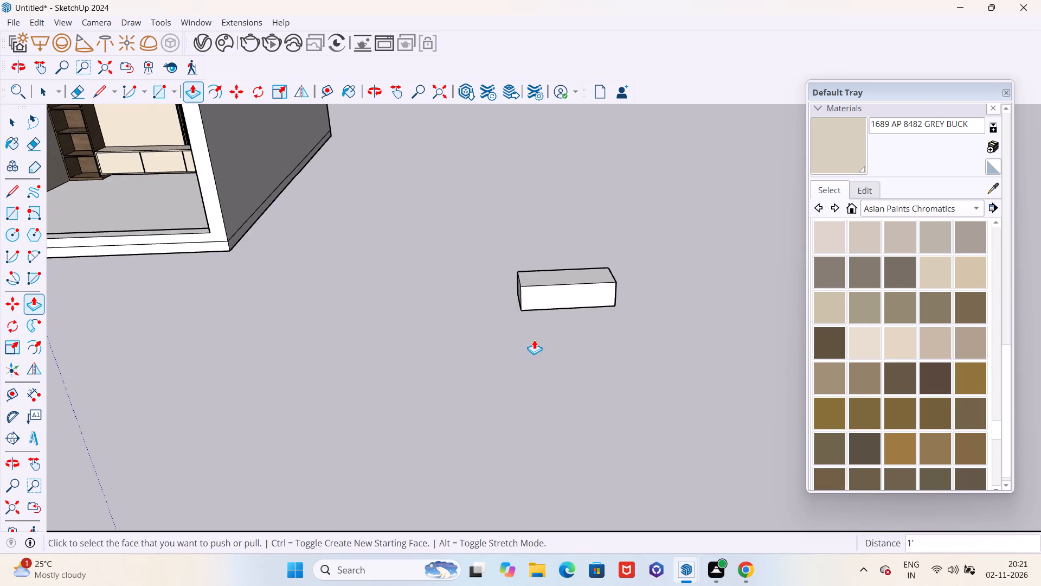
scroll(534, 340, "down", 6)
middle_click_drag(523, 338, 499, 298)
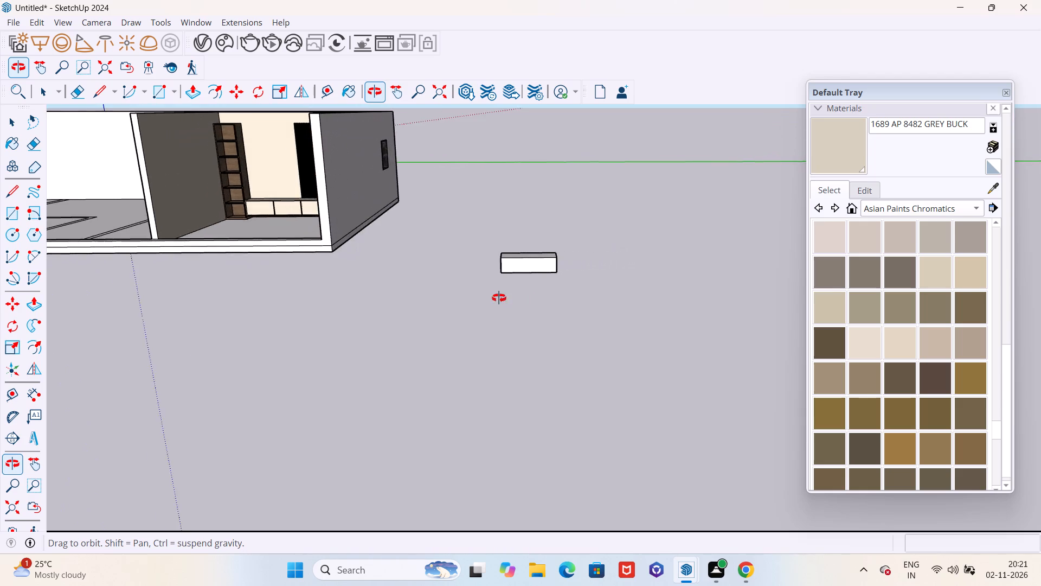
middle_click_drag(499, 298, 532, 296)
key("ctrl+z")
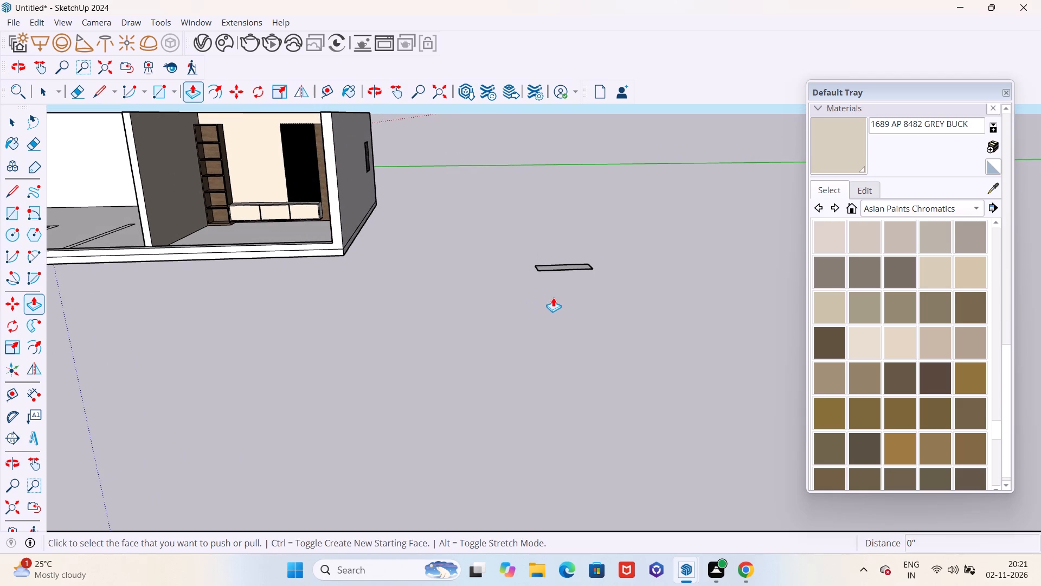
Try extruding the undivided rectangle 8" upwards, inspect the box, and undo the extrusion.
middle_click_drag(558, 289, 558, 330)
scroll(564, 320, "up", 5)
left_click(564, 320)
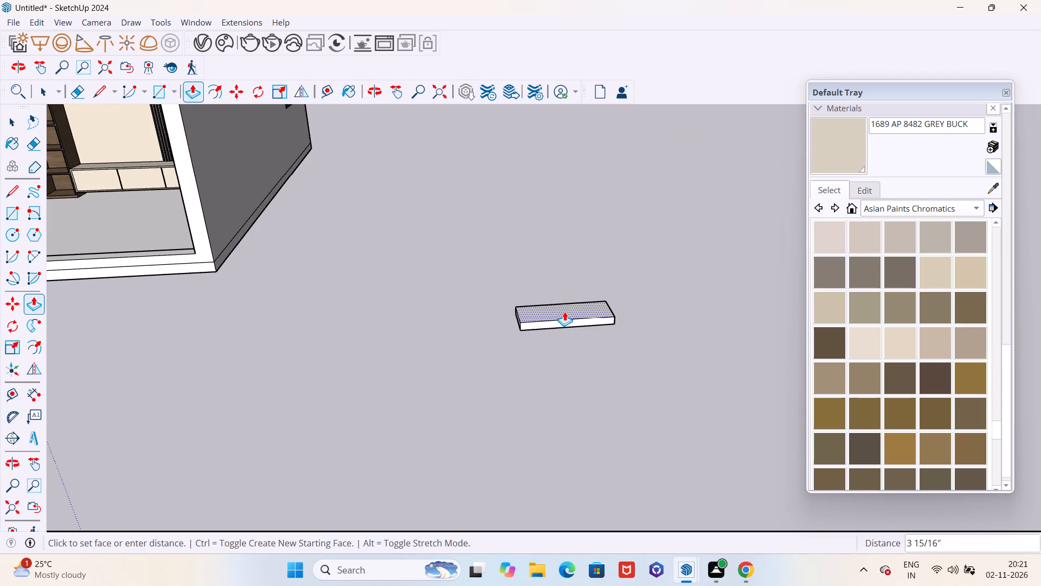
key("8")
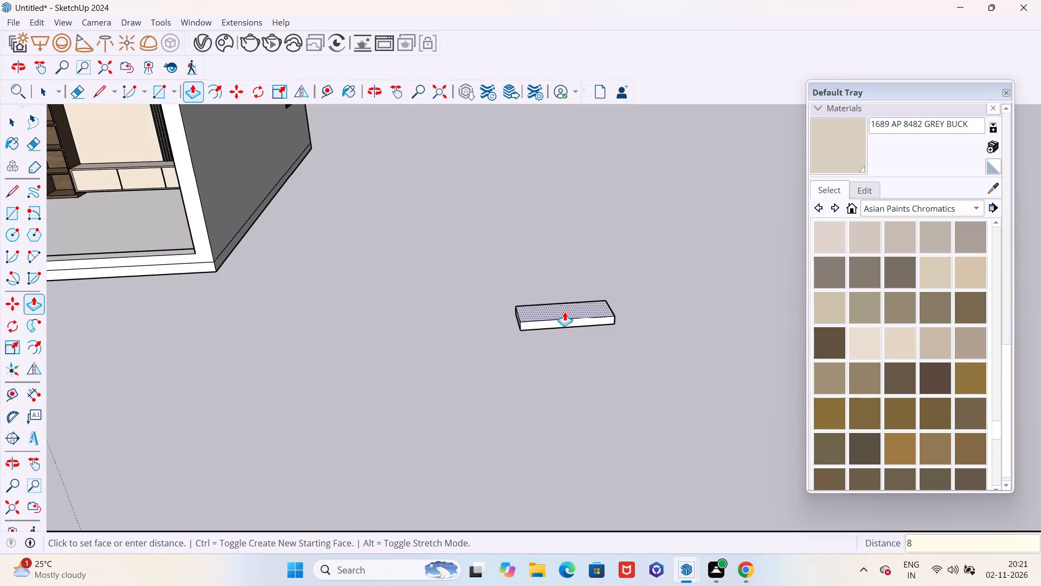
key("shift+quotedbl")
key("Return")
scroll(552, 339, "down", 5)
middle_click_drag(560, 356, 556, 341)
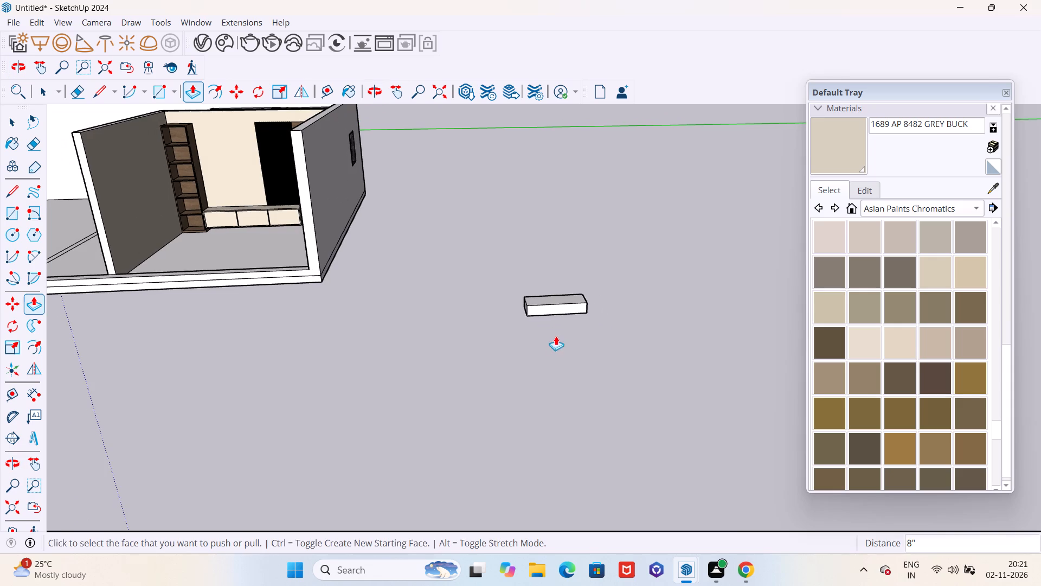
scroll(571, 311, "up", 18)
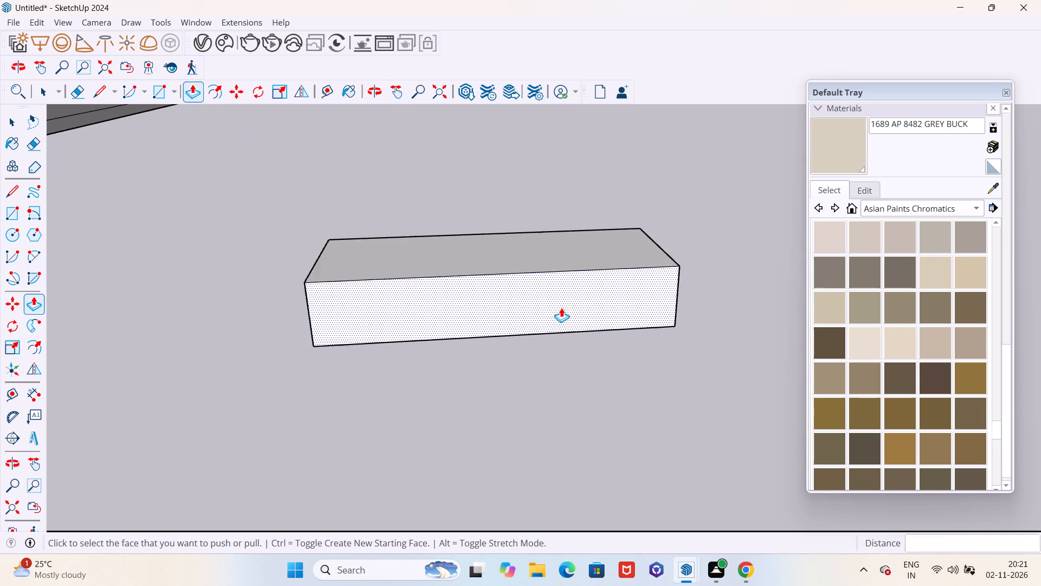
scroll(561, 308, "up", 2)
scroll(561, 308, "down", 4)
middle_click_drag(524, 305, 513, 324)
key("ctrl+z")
Copy the rectangle's short edge 3'8" to the opposite side and divide the spacing by 3 to make three equal parts.
middle_click_drag(492, 317, 486, 351)
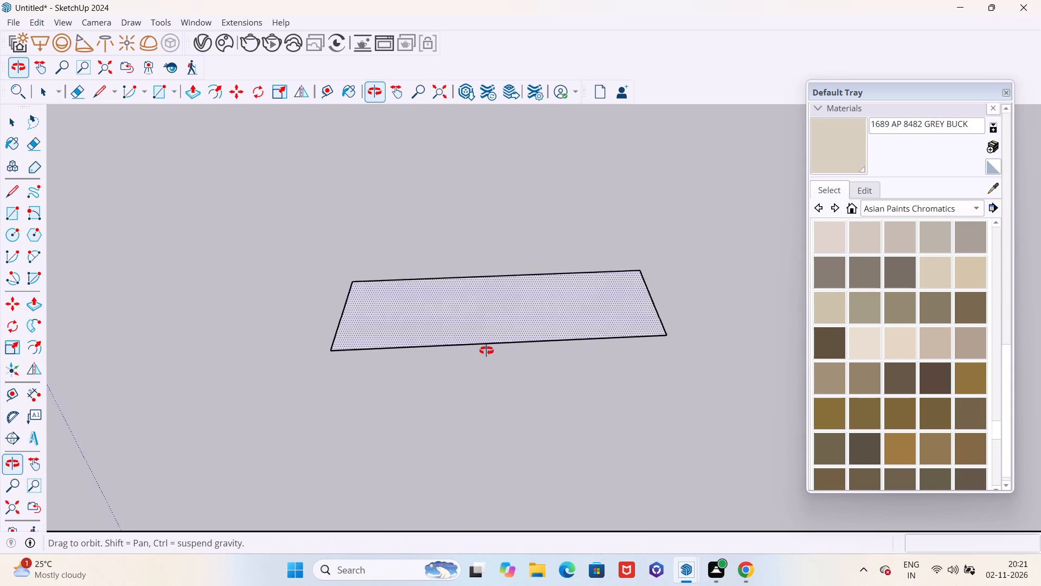
middle_click_drag(486, 351, 483, 359)
key("space")
left_click(343, 316)
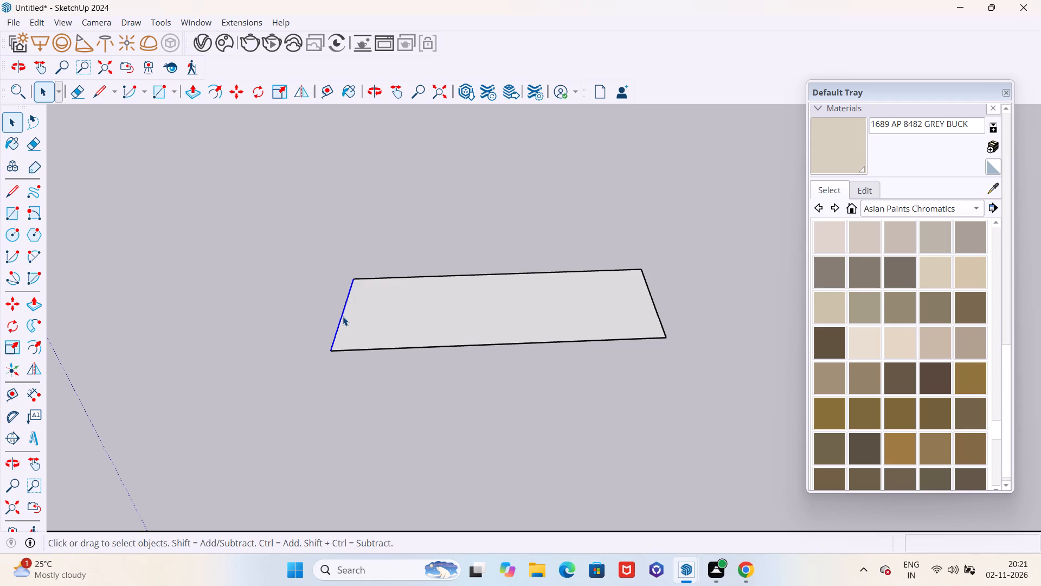
key("m")
left_click(332, 351)
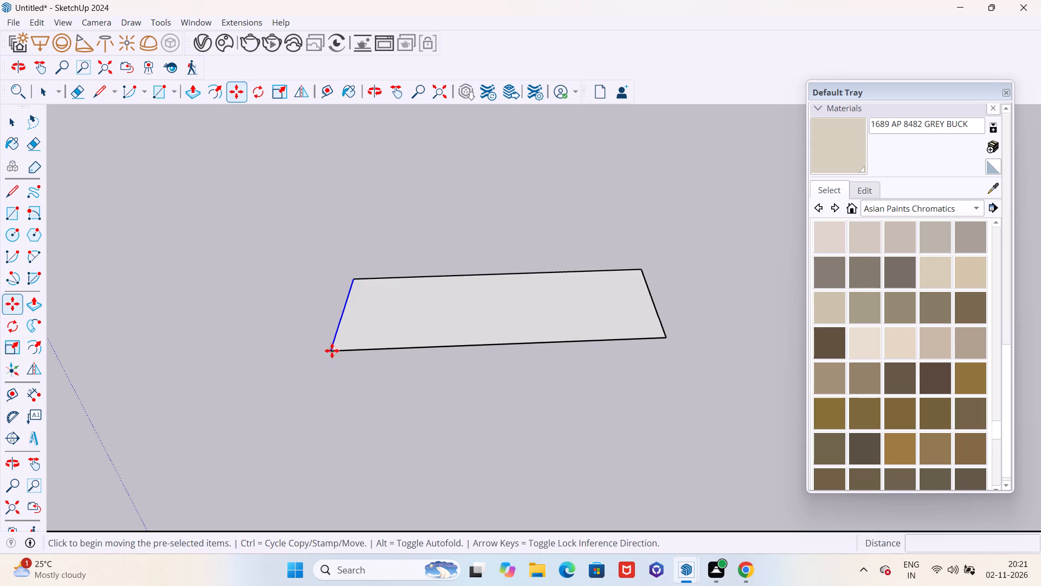
left_click(665, 342)
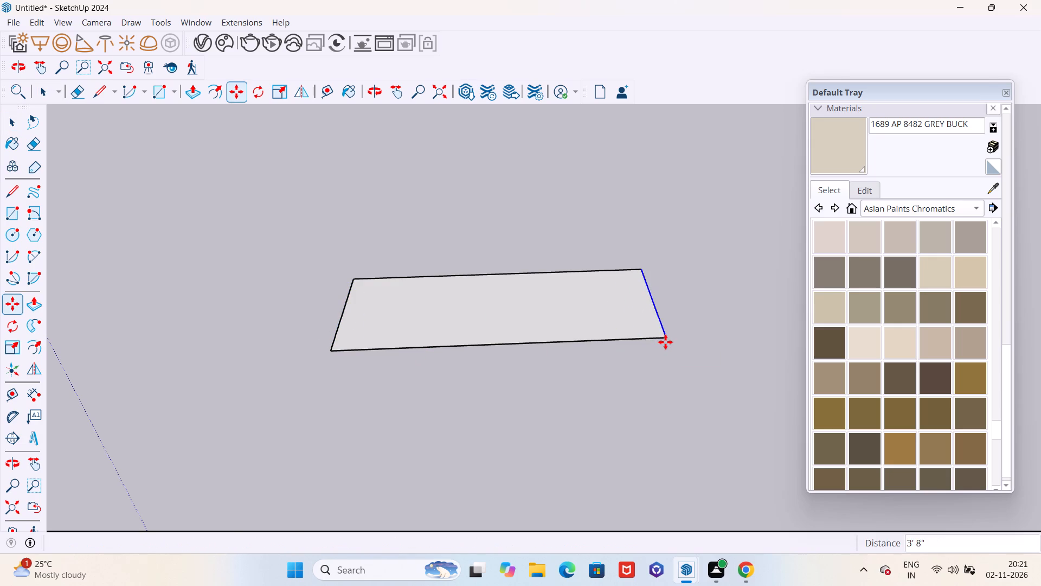
type("/3")
key("Return")
key("space")
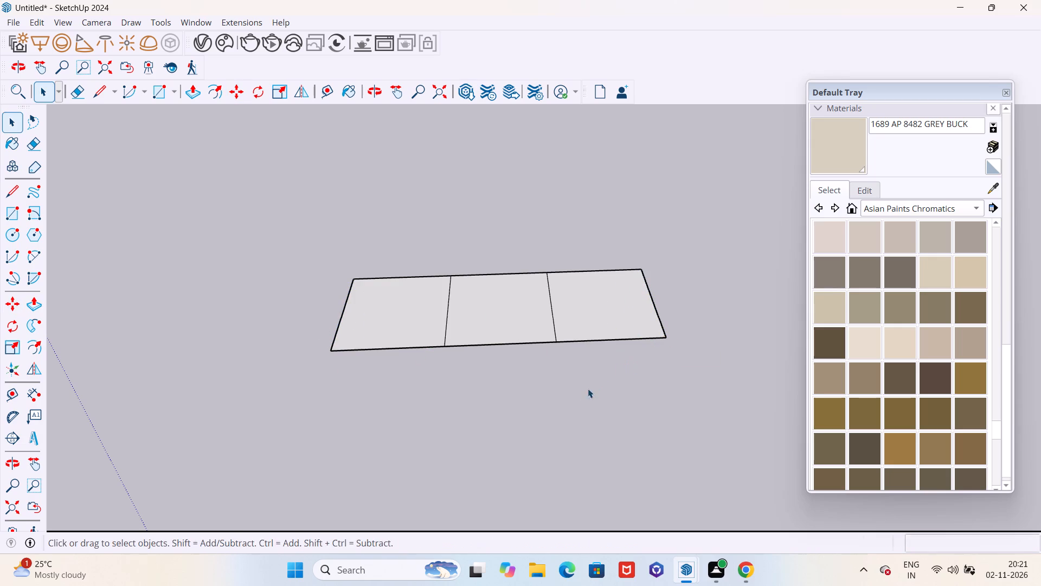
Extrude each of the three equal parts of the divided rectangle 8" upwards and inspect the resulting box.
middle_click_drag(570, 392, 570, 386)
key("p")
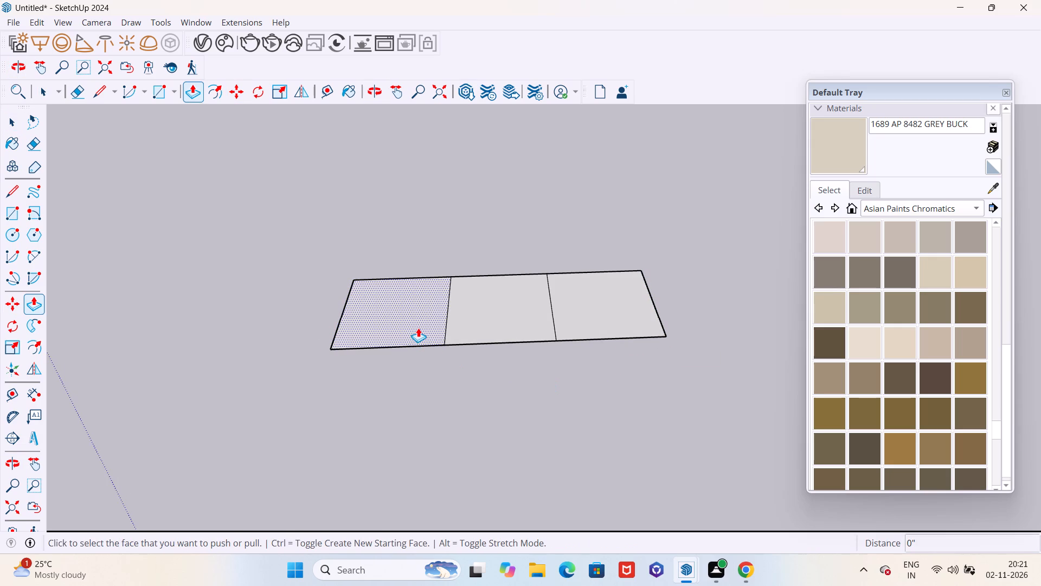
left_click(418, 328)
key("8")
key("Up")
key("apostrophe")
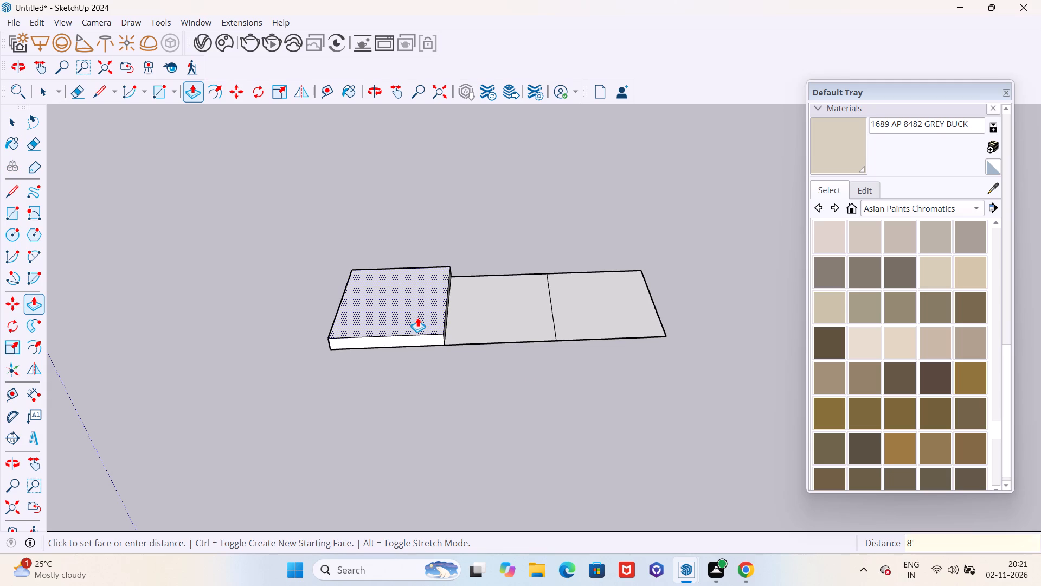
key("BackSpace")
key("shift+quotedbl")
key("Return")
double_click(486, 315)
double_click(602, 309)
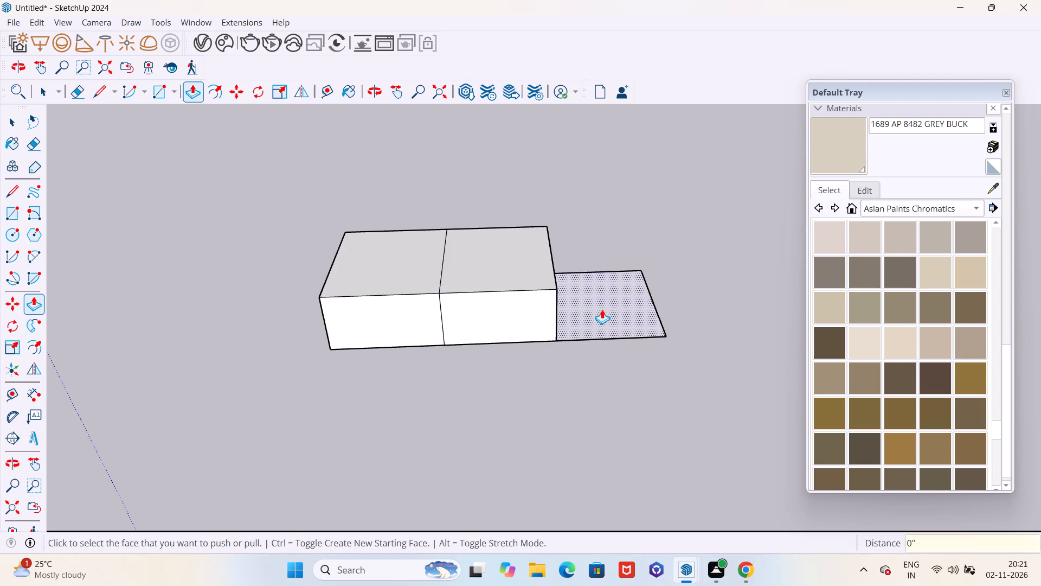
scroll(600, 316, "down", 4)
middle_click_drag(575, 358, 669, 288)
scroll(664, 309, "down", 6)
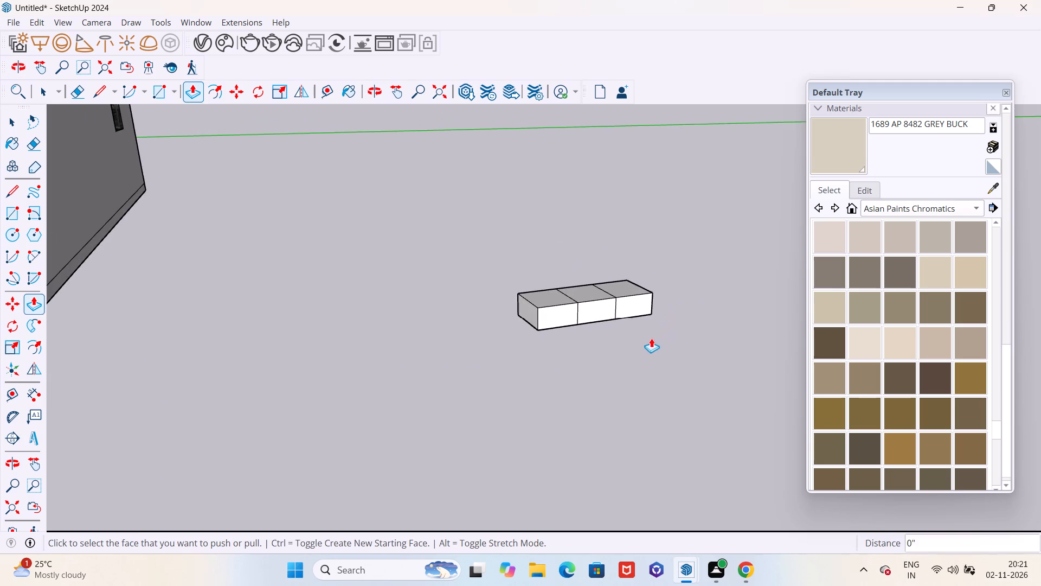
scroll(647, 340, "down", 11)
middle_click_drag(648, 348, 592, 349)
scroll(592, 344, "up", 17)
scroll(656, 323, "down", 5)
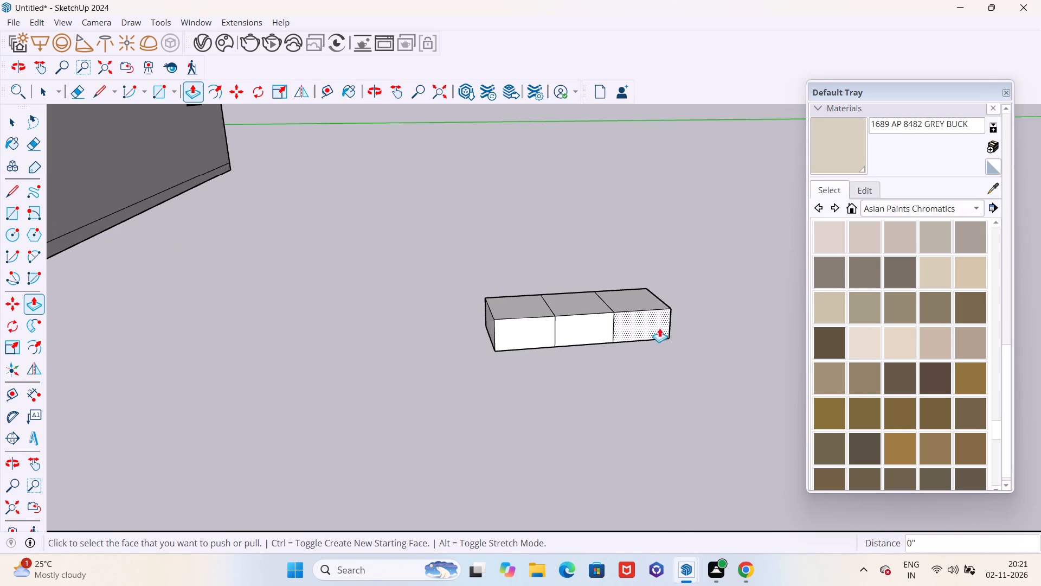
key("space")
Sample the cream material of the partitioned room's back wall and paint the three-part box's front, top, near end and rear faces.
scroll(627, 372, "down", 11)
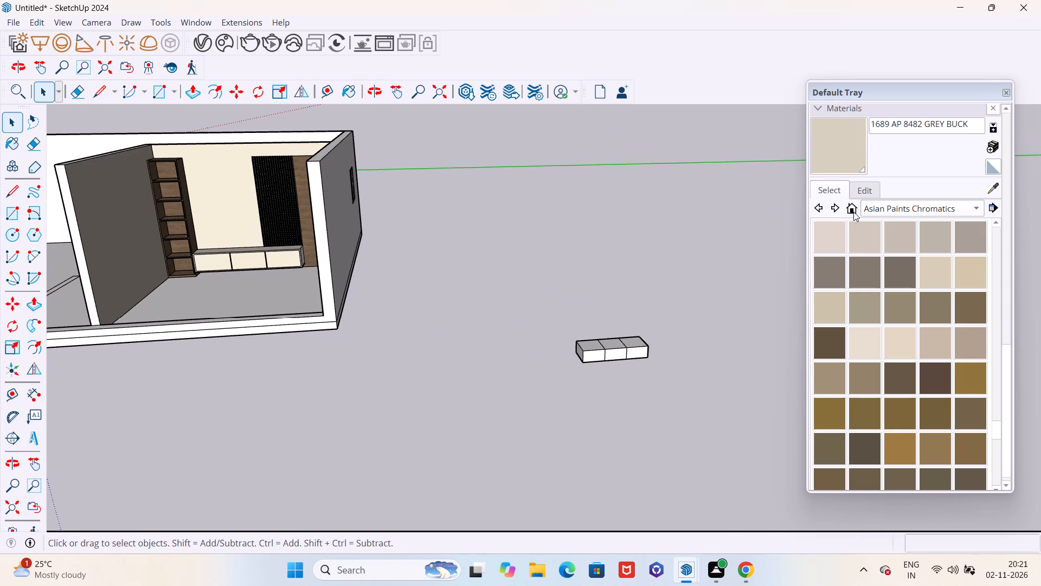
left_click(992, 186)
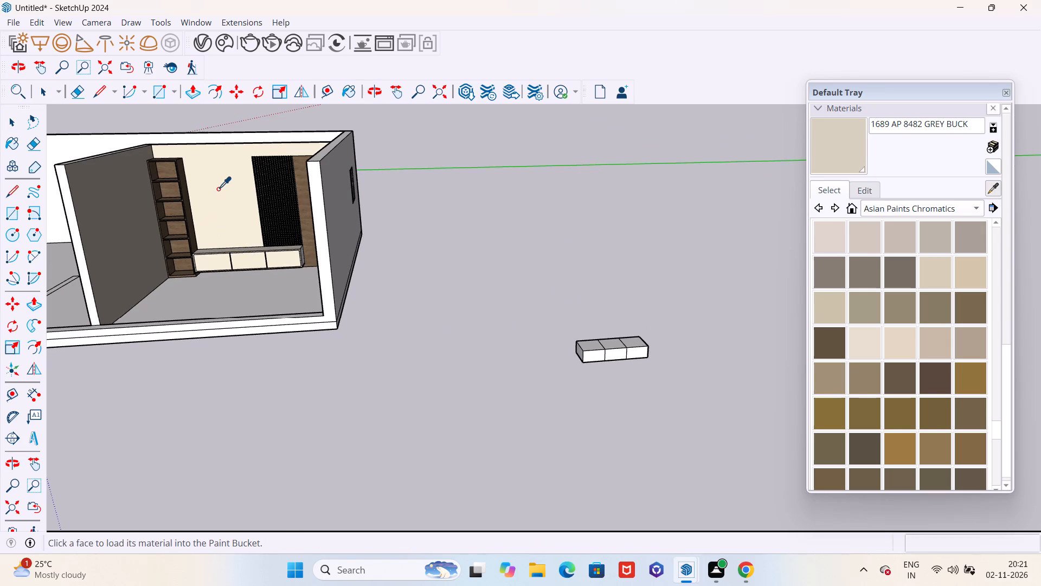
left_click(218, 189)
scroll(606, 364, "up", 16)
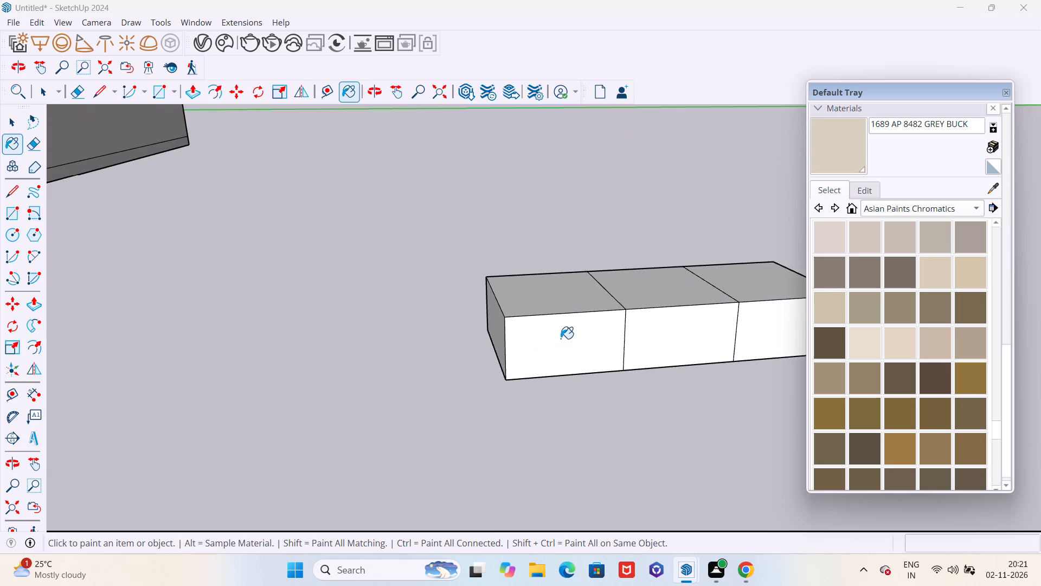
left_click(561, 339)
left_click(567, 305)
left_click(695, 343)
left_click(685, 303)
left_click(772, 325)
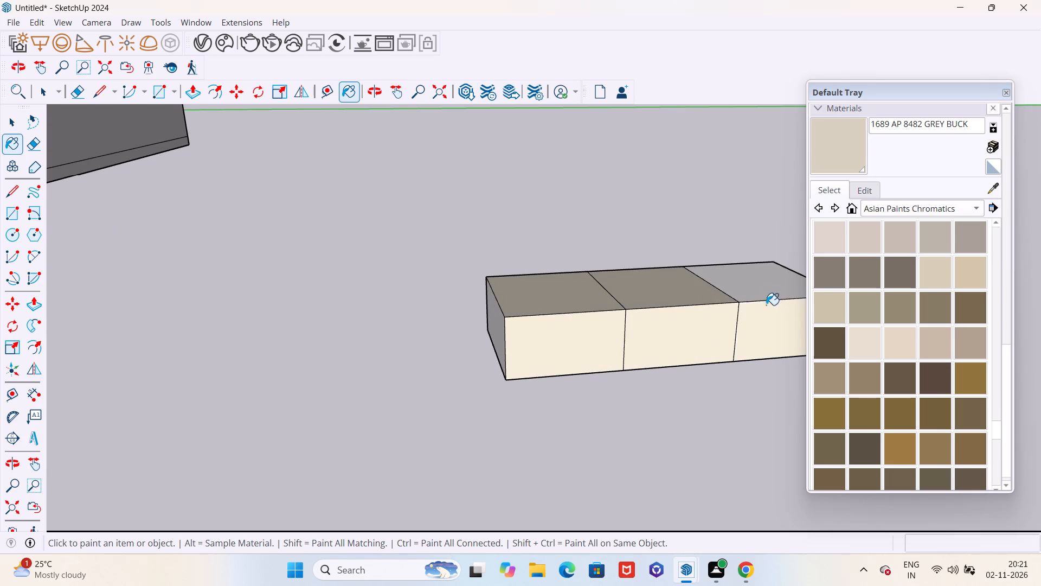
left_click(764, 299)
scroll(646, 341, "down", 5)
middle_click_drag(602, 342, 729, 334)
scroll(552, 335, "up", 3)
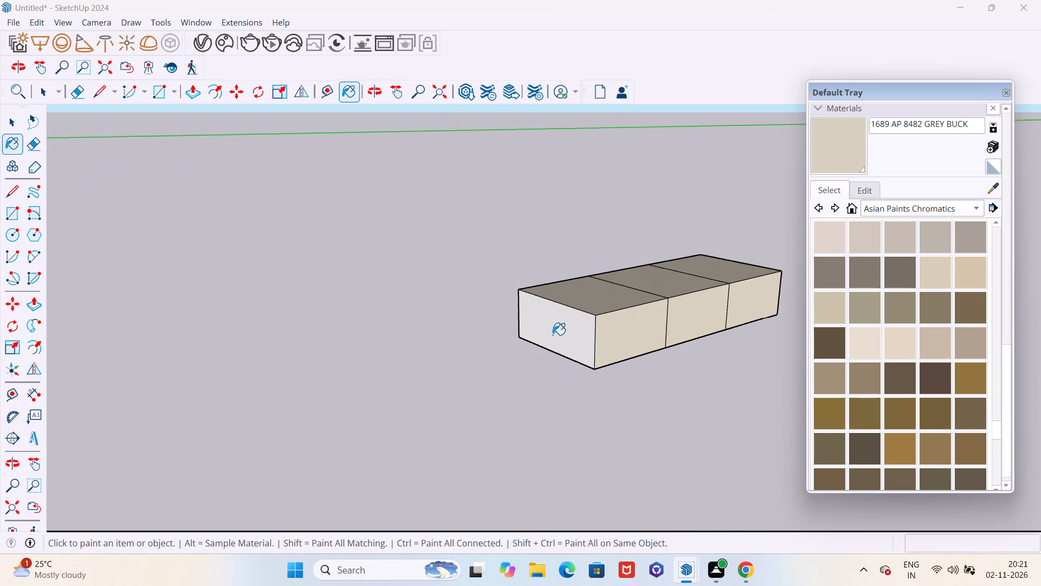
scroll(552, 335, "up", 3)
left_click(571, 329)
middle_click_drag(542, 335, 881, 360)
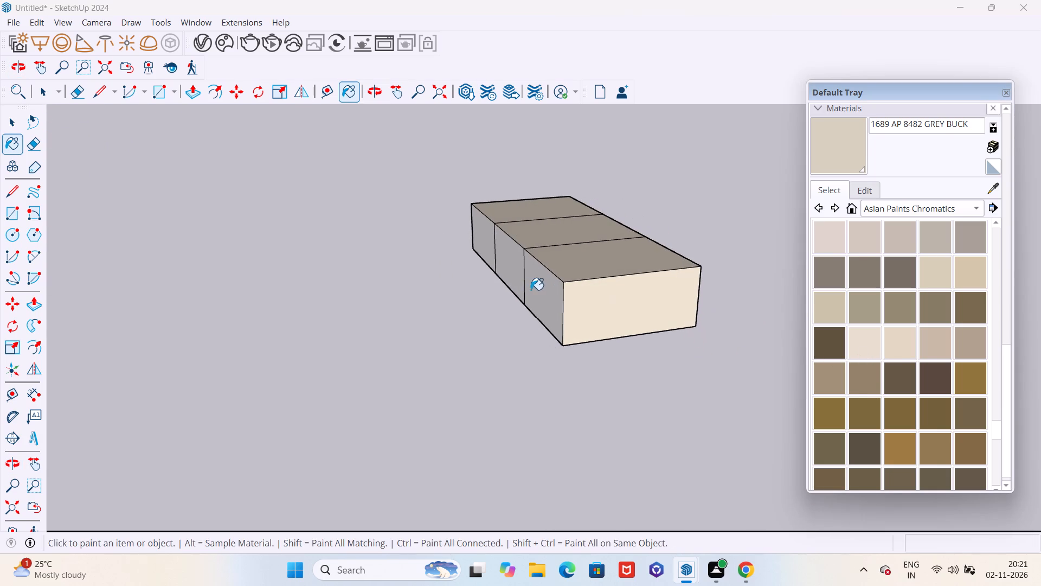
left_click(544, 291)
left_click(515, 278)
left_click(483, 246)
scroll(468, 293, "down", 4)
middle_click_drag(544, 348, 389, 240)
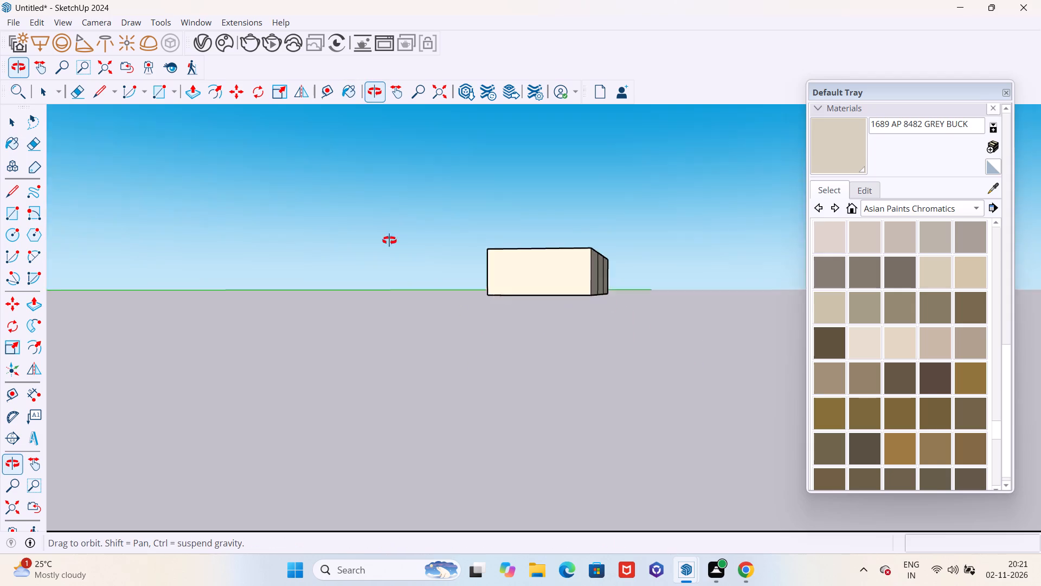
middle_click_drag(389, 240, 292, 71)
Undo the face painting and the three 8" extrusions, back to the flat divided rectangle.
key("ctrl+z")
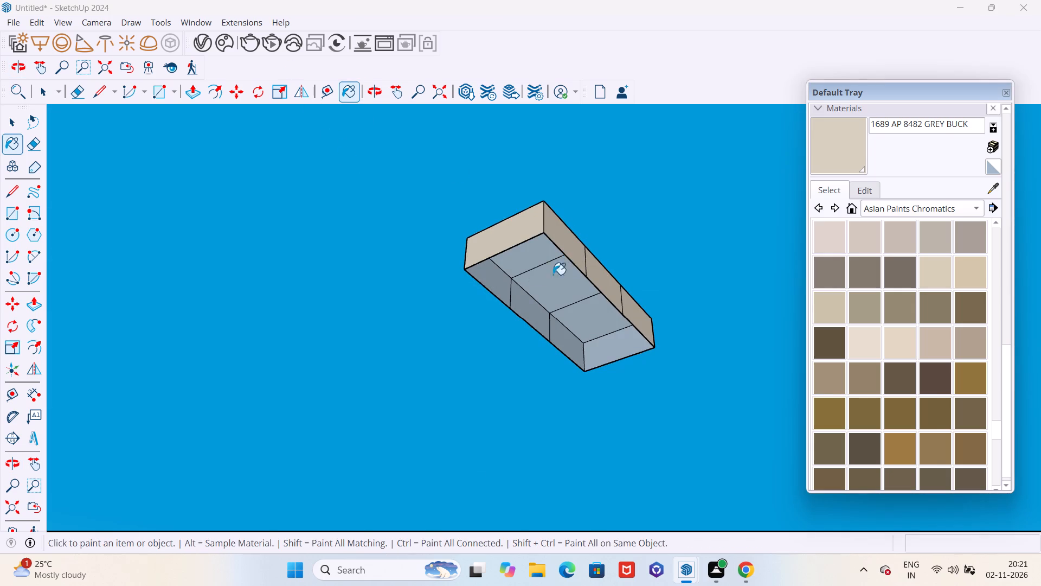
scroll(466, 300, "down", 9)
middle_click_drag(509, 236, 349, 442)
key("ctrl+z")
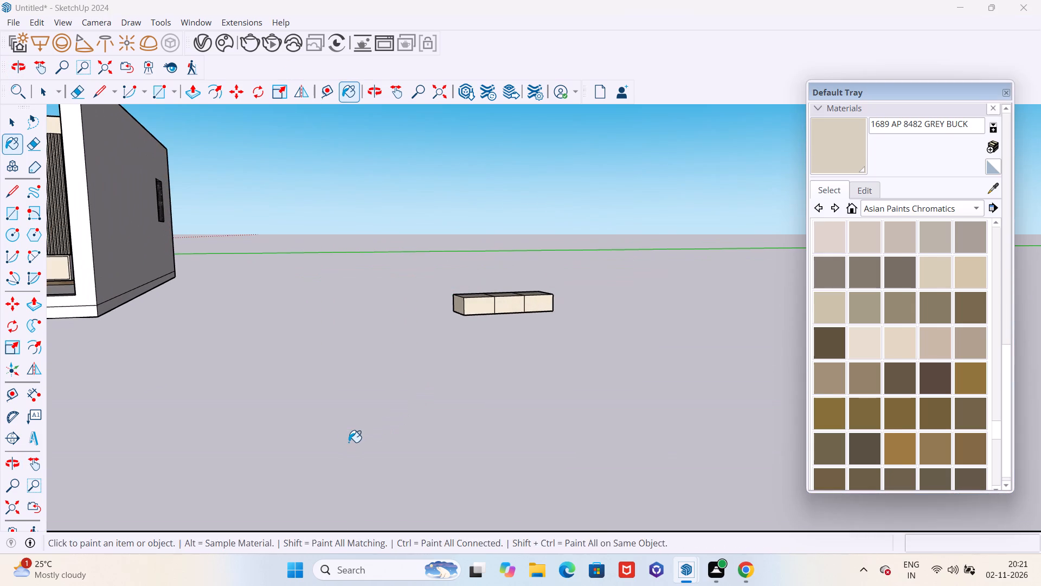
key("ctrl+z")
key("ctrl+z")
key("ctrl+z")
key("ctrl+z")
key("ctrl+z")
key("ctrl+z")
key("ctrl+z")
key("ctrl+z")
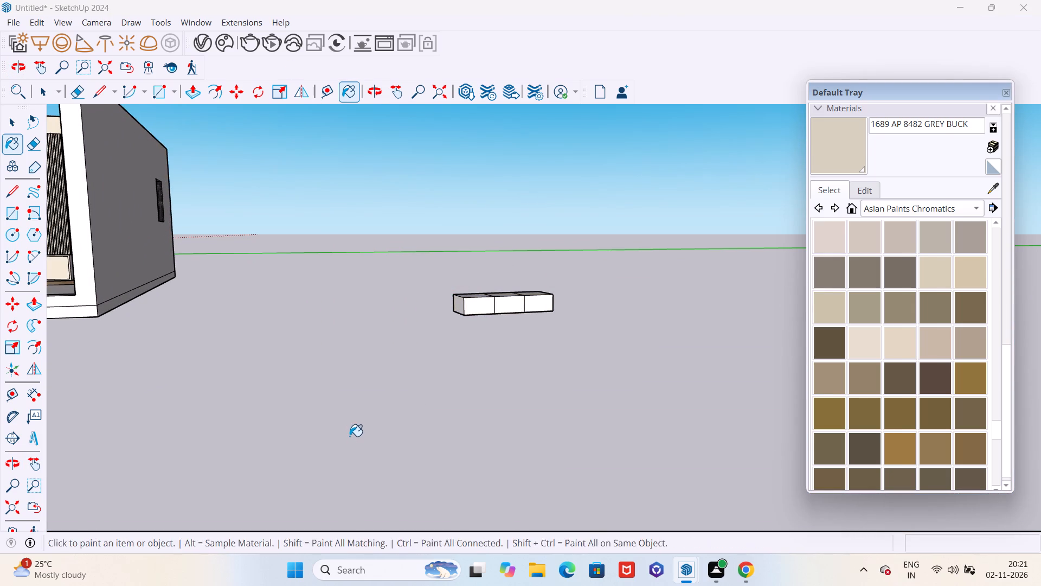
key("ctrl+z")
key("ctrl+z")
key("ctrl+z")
Paint all three connected parts of the flat rectangle with the sampled cream wall material.
middle_click_drag(480, 241, 417, 434)
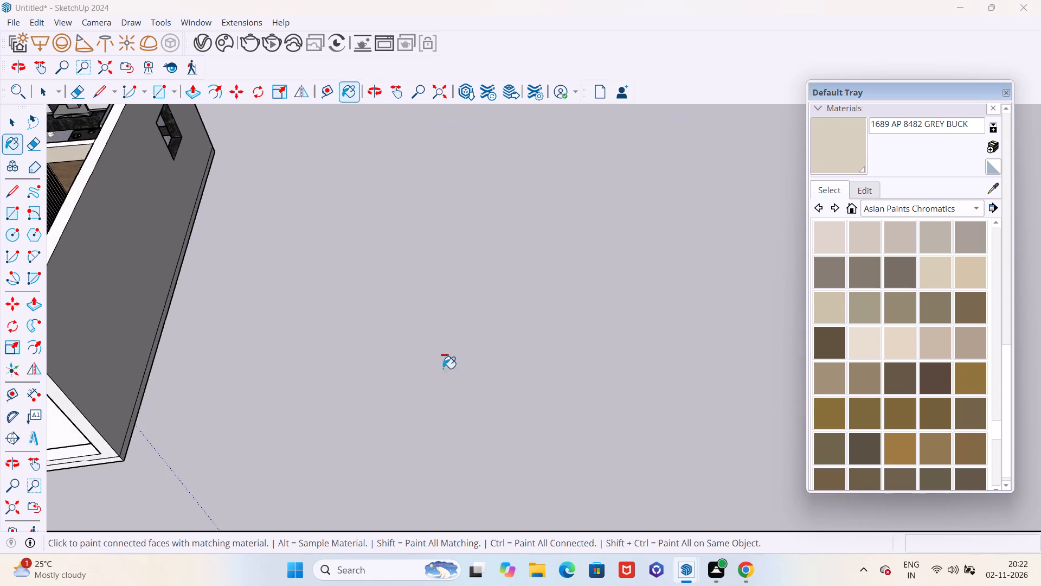
scroll(519, 203, "down", 6)
scroll(462, 415, "up", 16)
left_click(437, 356)
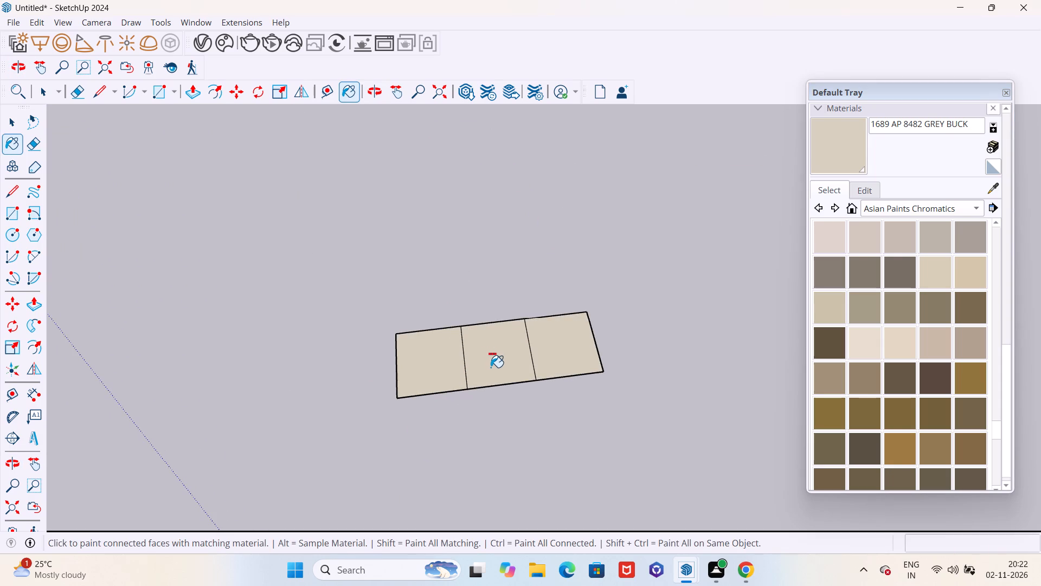
key("space")
scroll(491, 381, "down", 5)
middle_click_drag(483, 383, 474, 281)
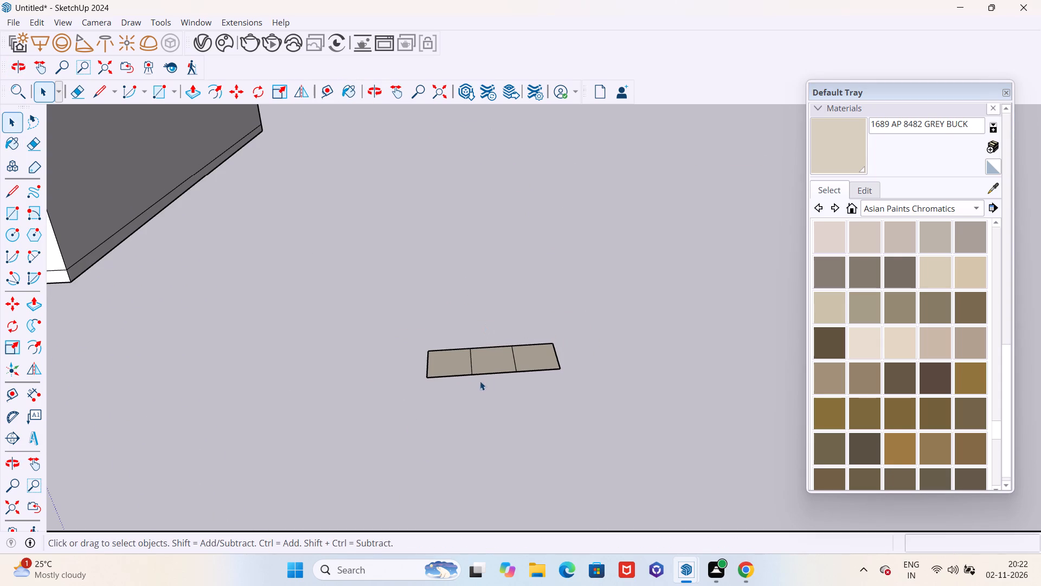
Extrude each of the three painted parts 8" upwards.
key("p")
scroll(455, 373, "up", 5)
left_click(455, 367)
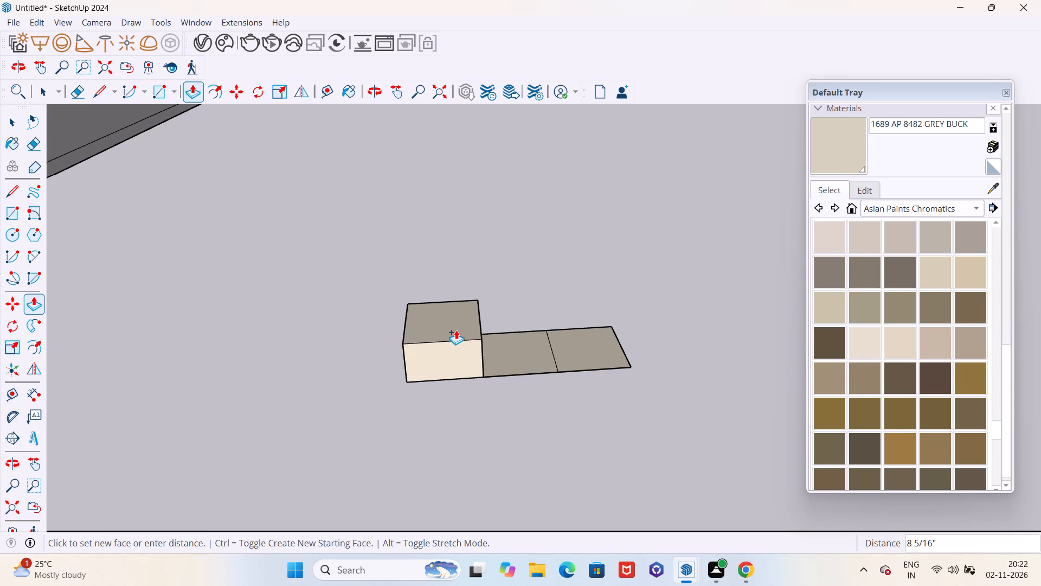
type("8\"")
key("Return")
double_click(498, 352)
double_click(595, 354)
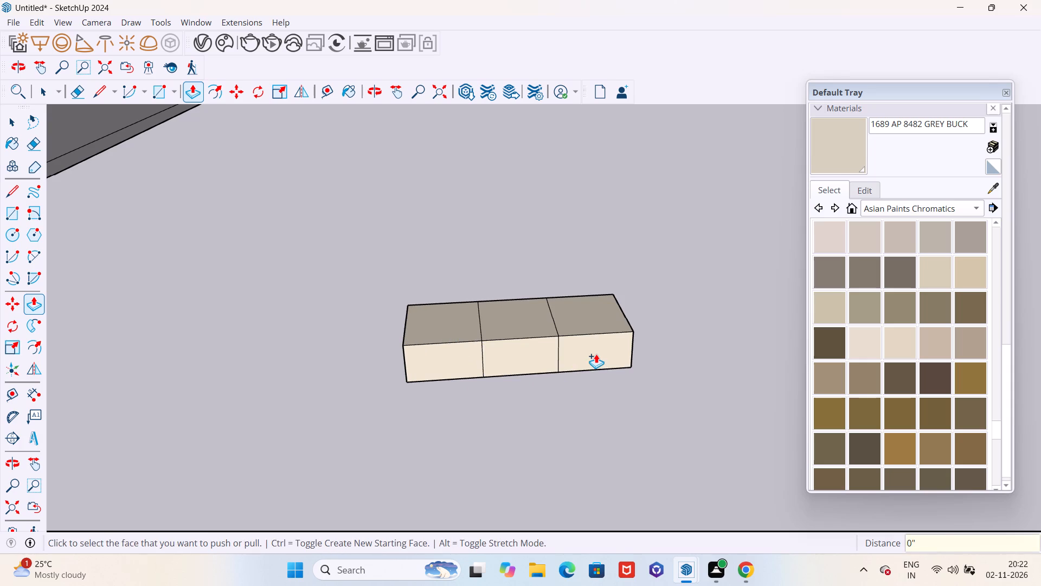
key("space")
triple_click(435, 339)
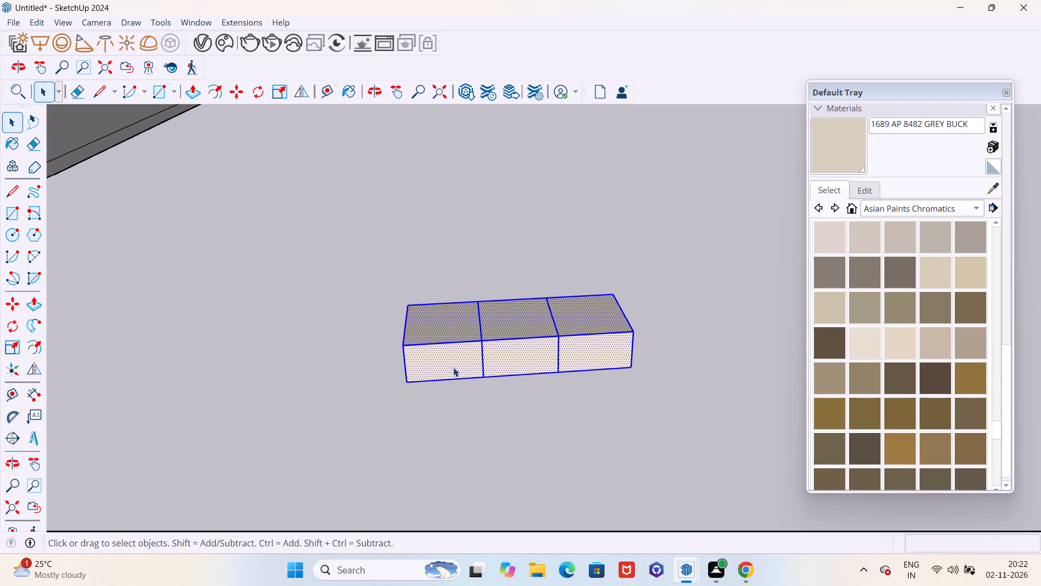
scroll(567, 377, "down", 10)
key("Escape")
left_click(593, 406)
Examine the partitioned room's back wall with its open shelf, low three-part cabinet, fluted panel and wood panel.
scroll(602, 403, "down", 7)
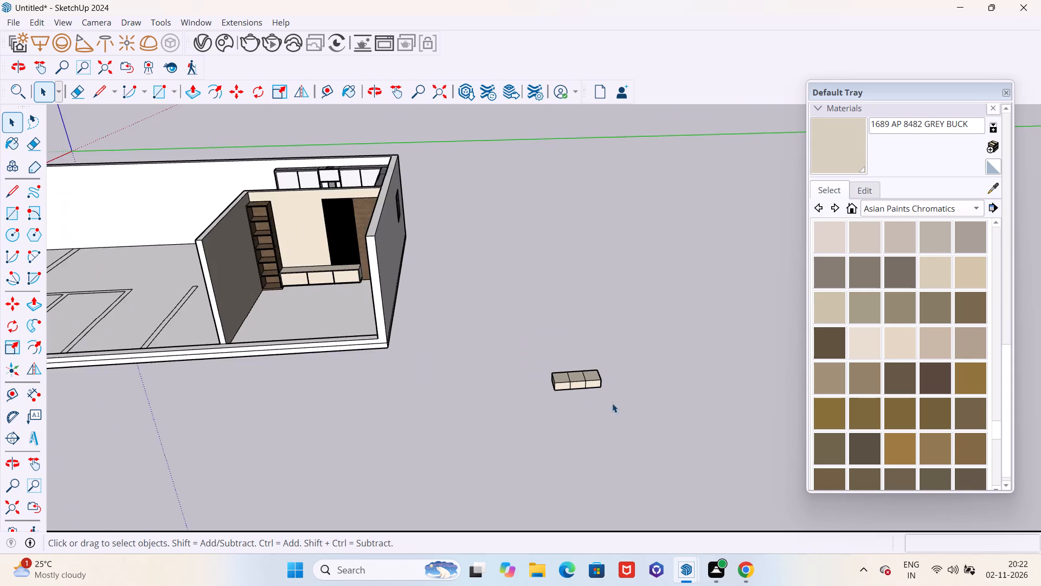
middle_click_drag(472, 396, 564, 384)
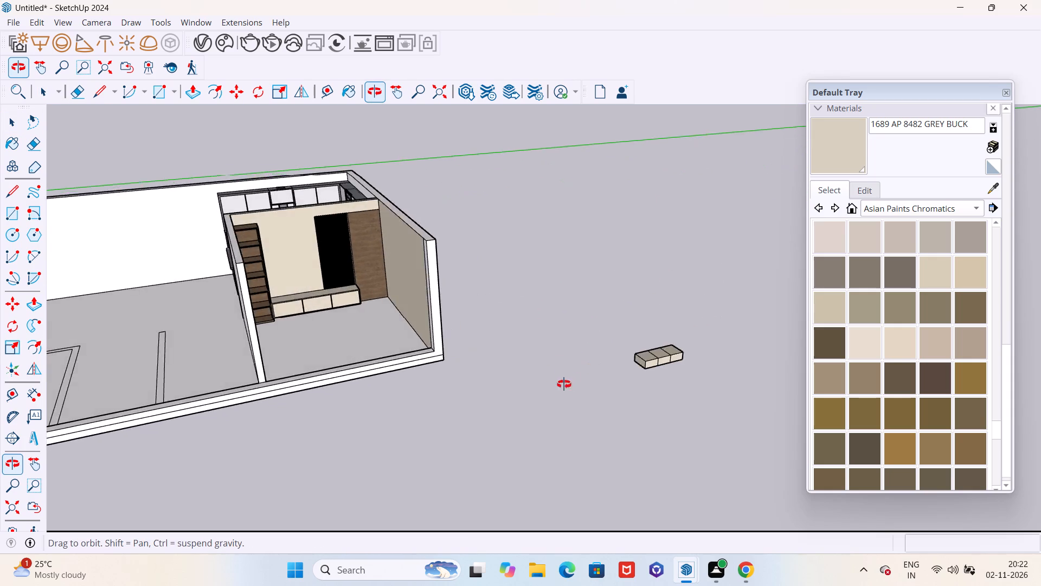
middle_click_drag(564, 384, 530, 387)
scroll(326, 251, "up", 5)
scroll(383, 261, "down", 4)
scroll(544, 363, "down", 4)
middle_click_drag(580, 379, 508, 324)
scroll(383, 273, "up", 13)
scroll(438, 277, "down", 5)
scroll(511, 291, "up", 1)
scroll(516, 292, "down", 1)
scroll(375, 290, "up", 5)
scroll(525, 308, "down", 6)
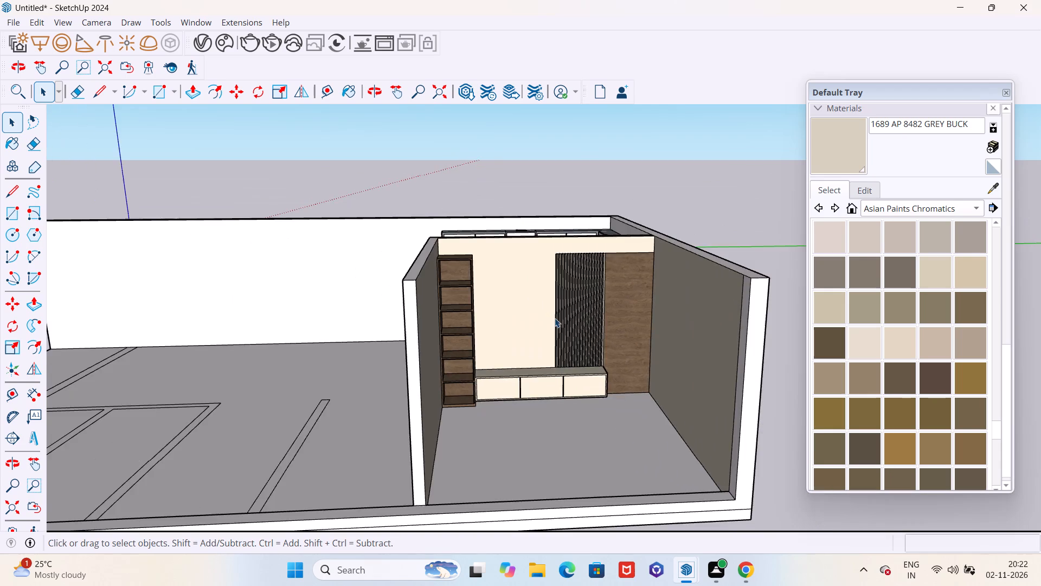
middle_click_drag(555, 318, 523, 308)
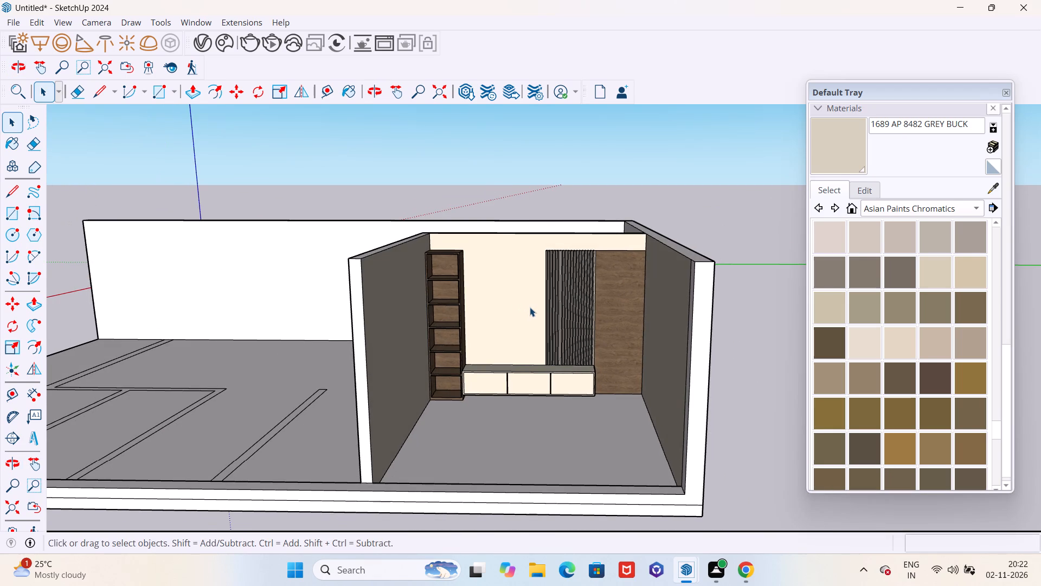
scroll(611, 282, "up", 11)
scroll(640, 287, "down", 7)
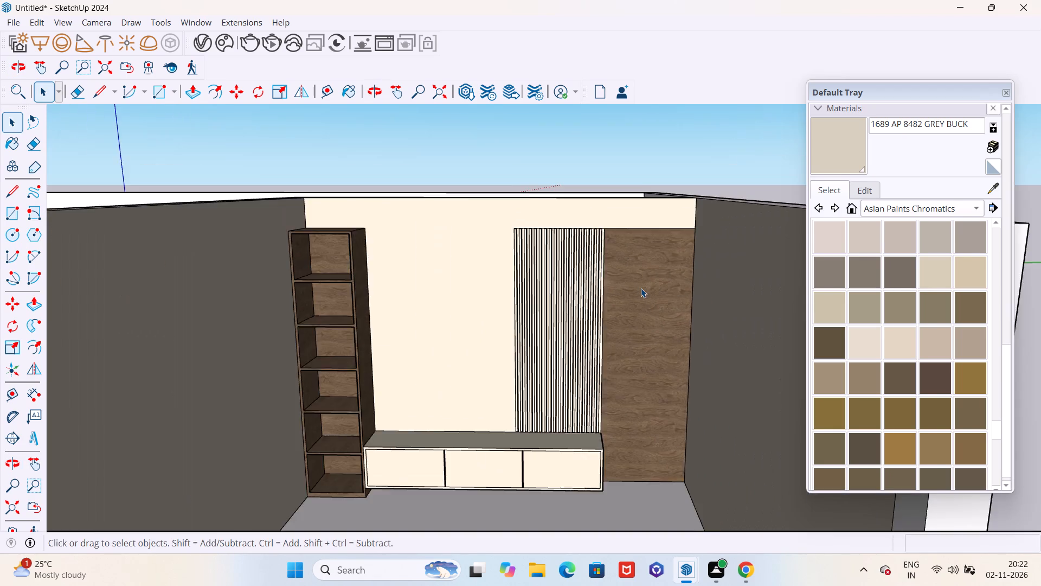
scroll(641, 288, "down", 3)
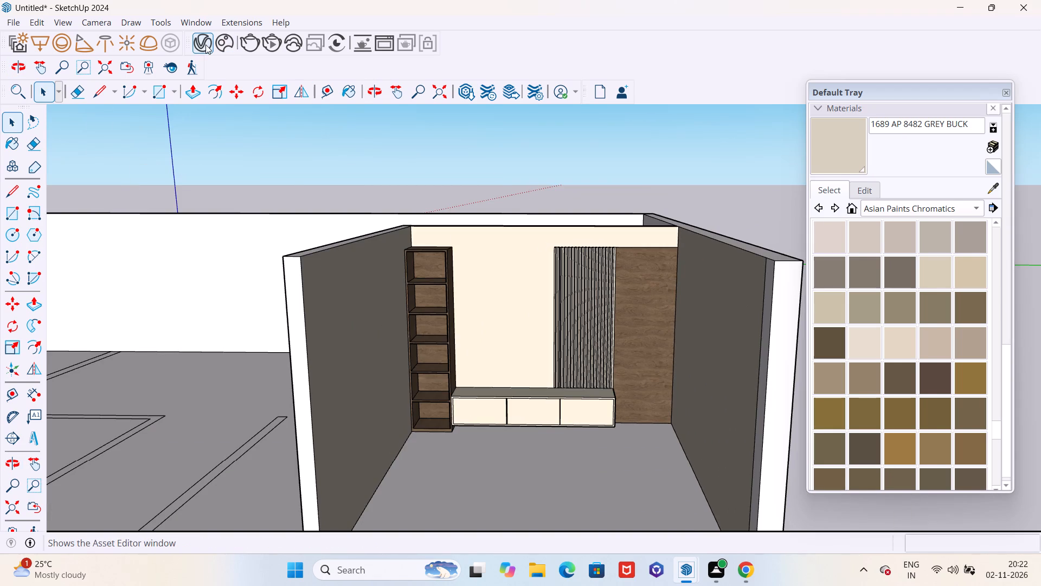
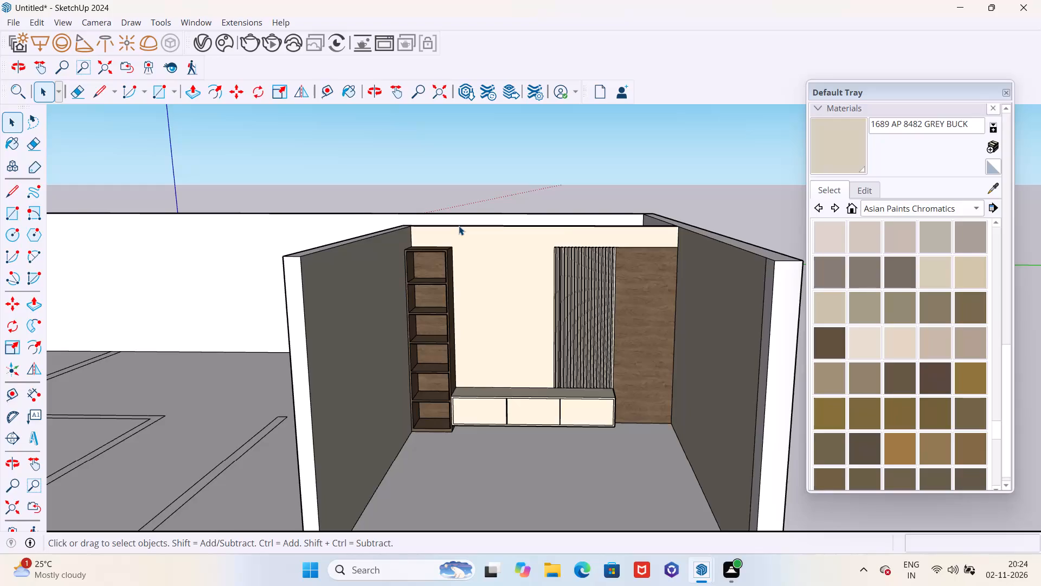
Open the Glass and Mirrors material collection.
left_click(966, 203)
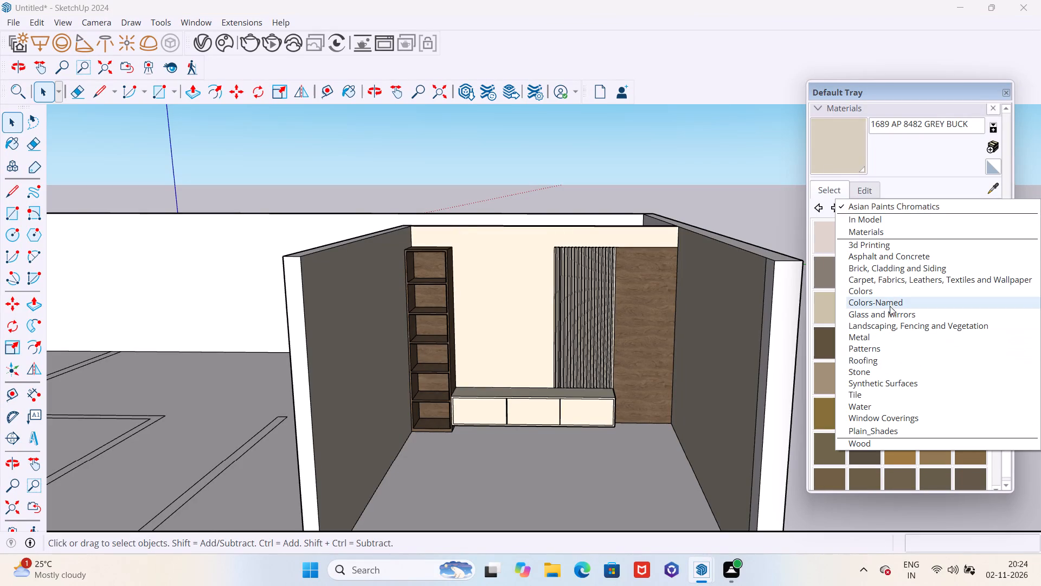
left_click(897, 314)
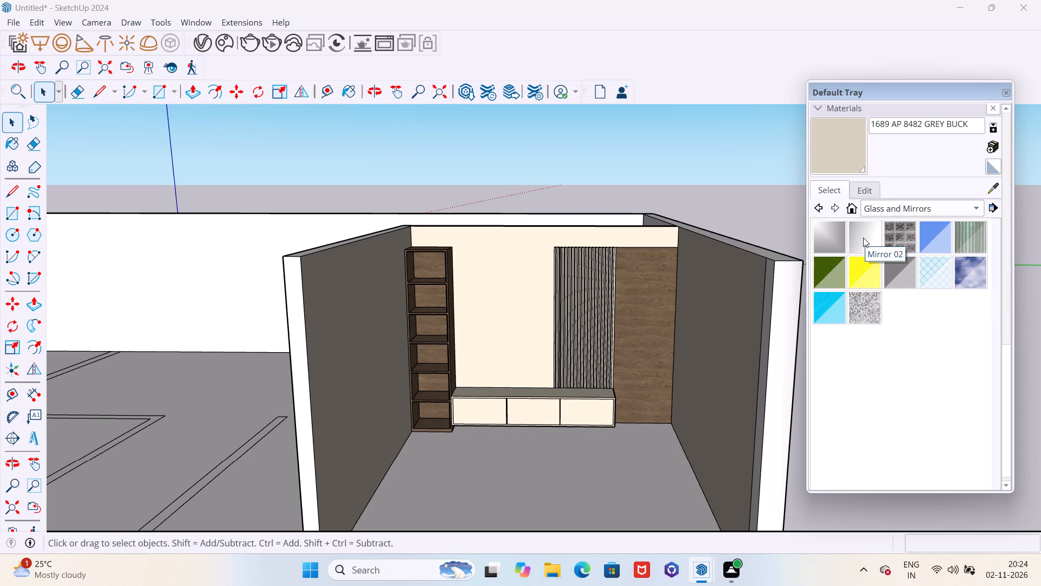
scroll(643, 307, "up", 6)
scroll(546, 296, "down", 5)
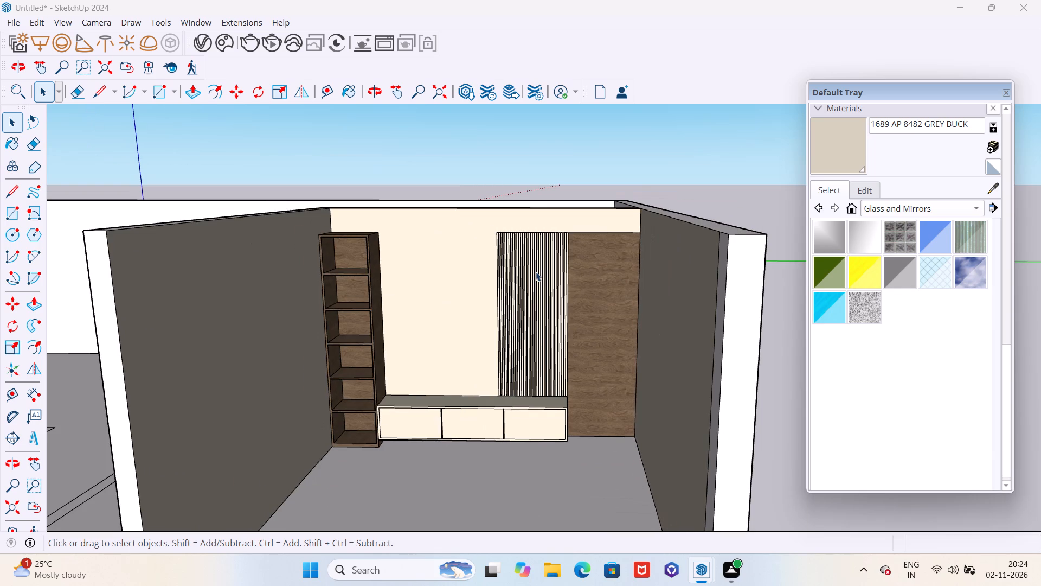
Place a horizontal guide 1' above the bottom edge of the wood panel on the back wall.
middle_click_drag(548, 240, 554, 223)
scroll(621, 295, "up", 3)
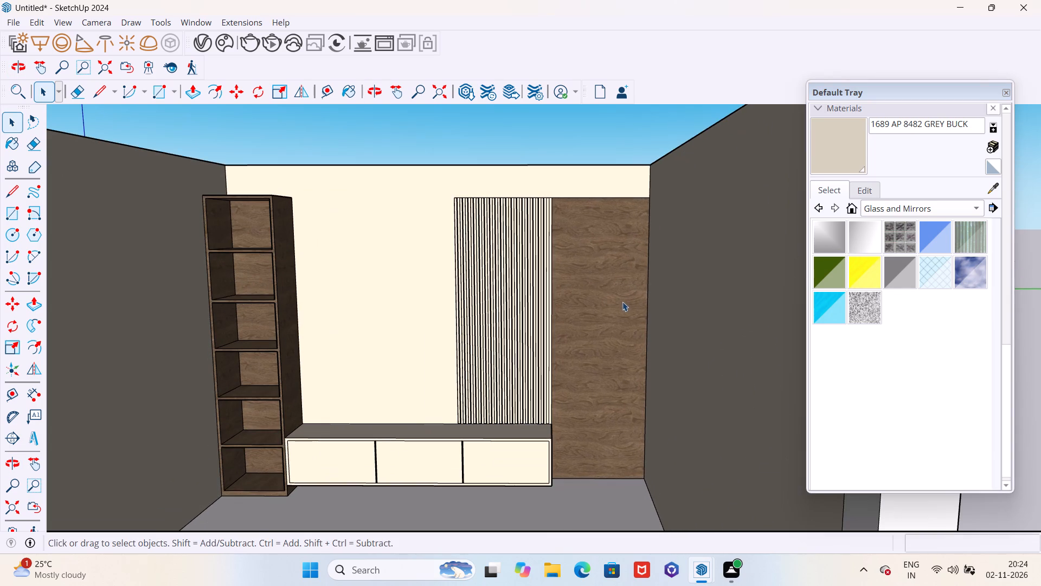
key("a")
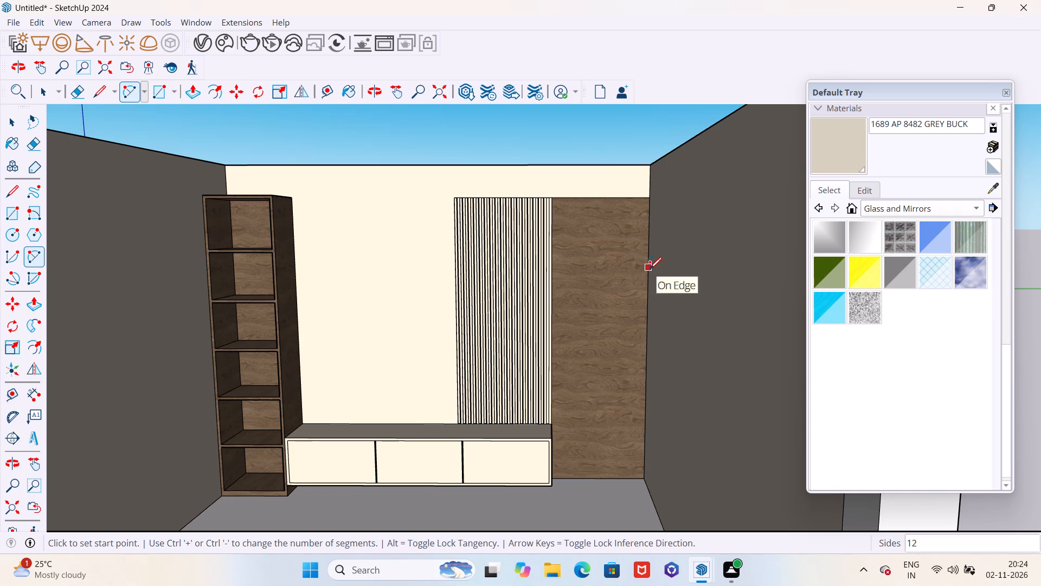
key("t")
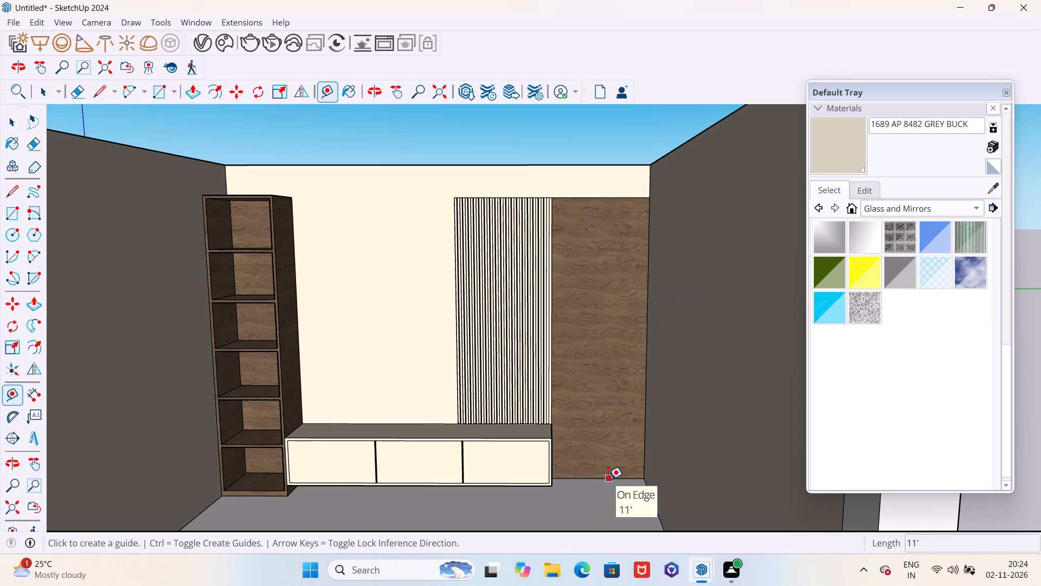
left_click(608, 479)
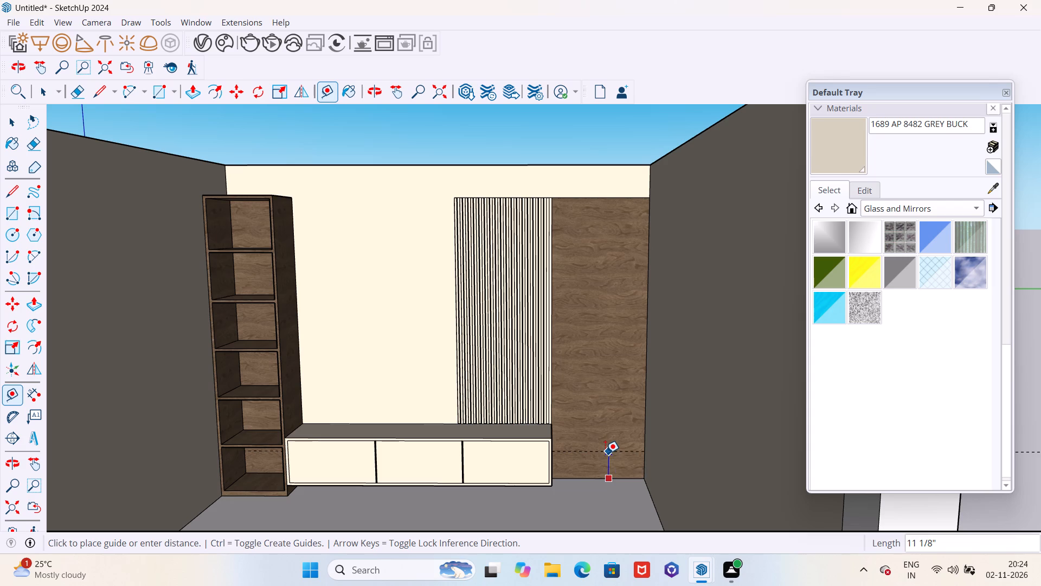
type("1'")
key("Return")
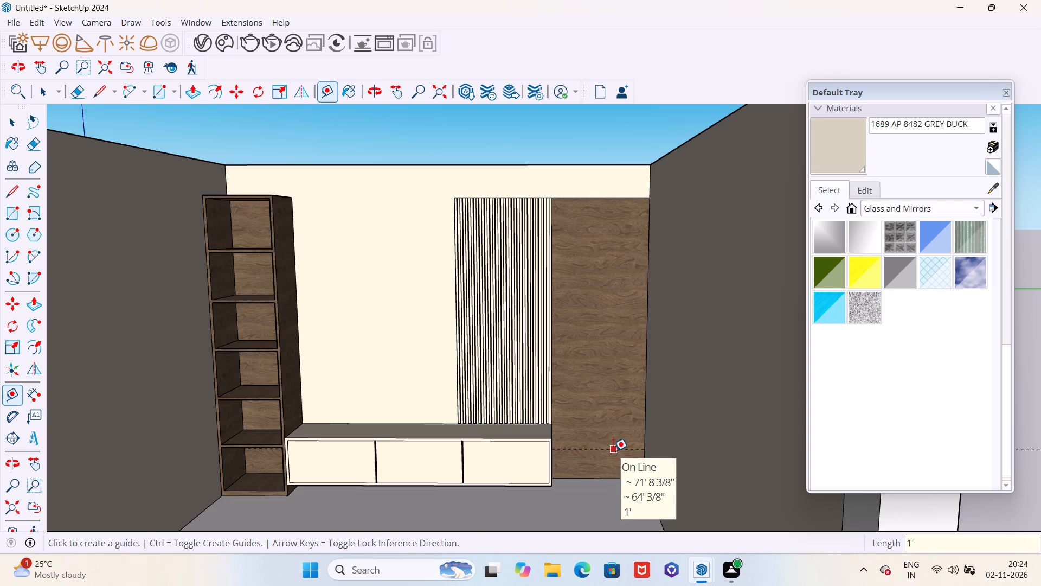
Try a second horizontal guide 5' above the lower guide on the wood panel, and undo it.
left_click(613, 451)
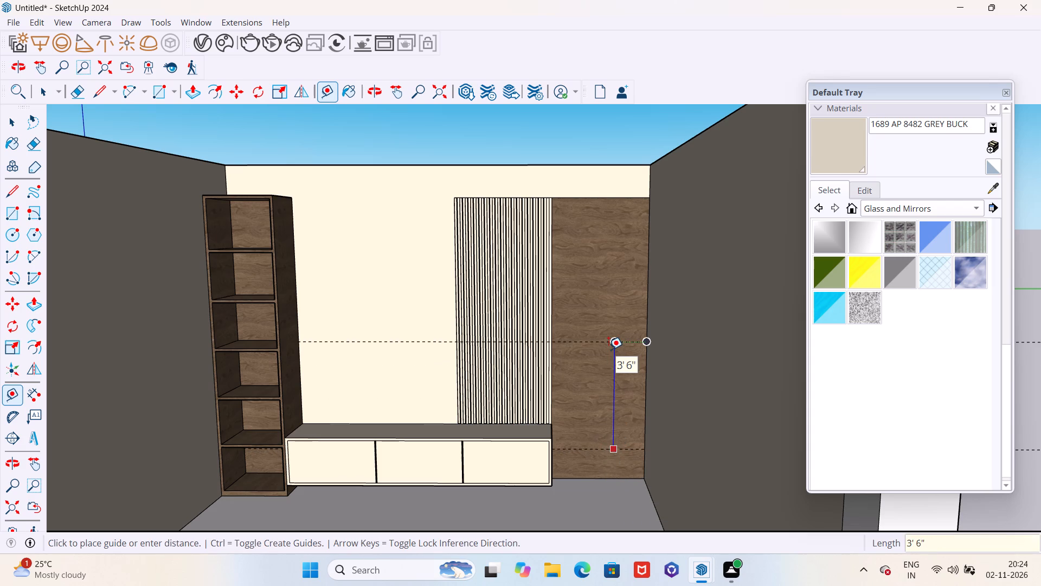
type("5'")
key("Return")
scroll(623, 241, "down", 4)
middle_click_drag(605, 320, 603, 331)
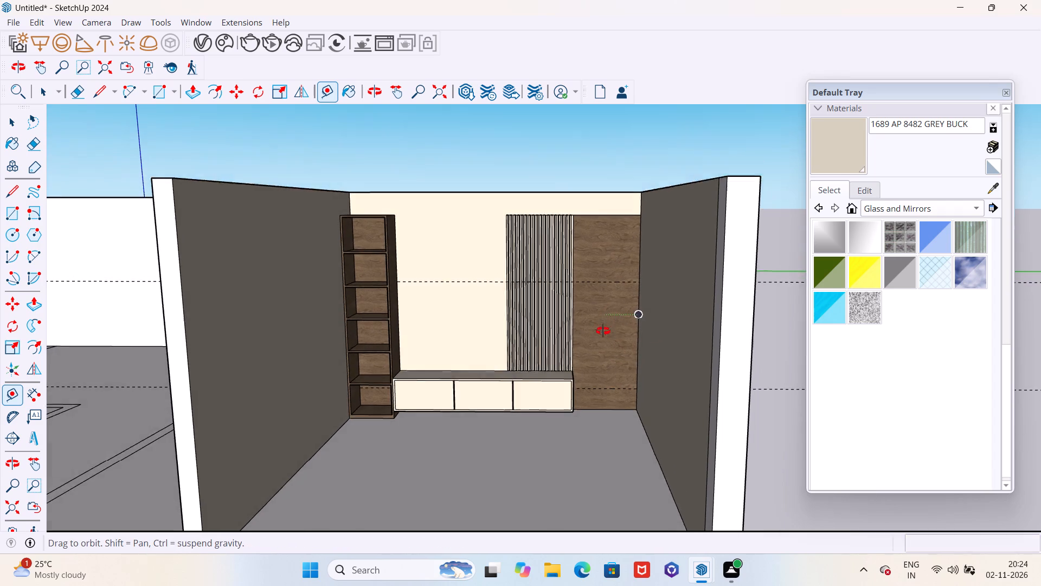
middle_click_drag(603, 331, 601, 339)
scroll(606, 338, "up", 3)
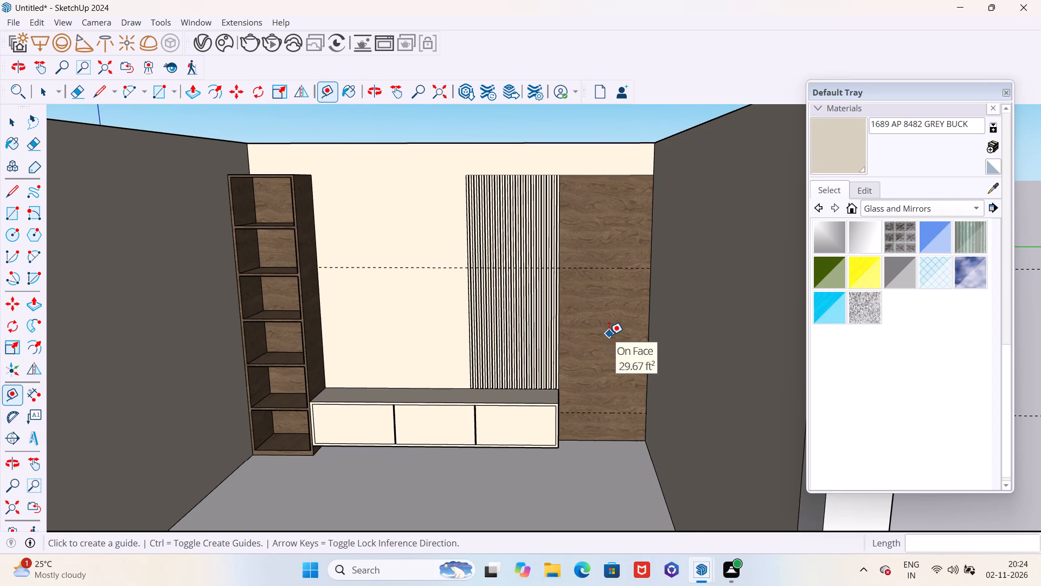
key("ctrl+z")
Place a second horizontal guide 6' above the lower guide on the wood panel.
left_click(618, 412)
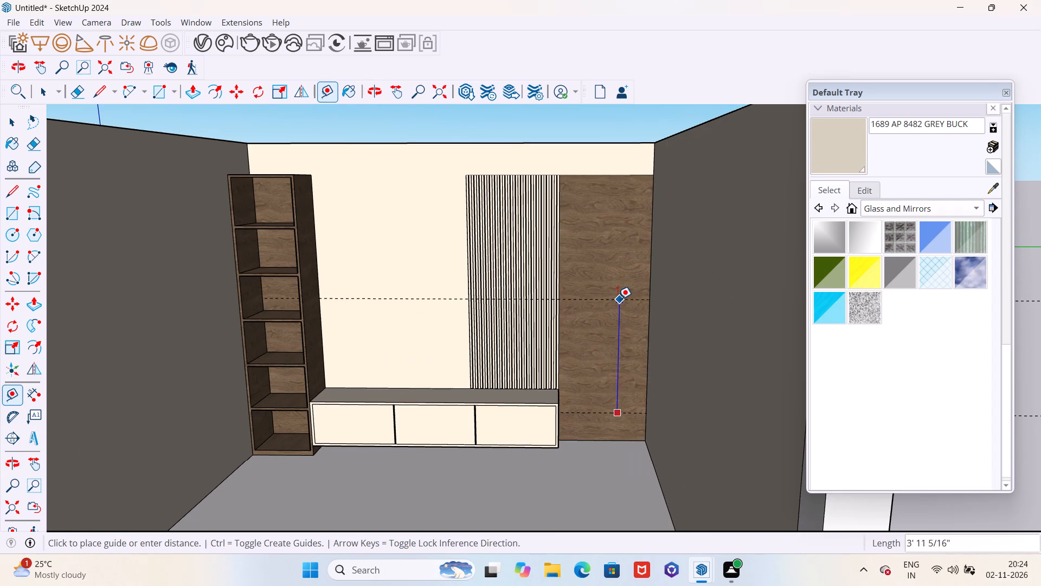
type("6'")
key("Return")
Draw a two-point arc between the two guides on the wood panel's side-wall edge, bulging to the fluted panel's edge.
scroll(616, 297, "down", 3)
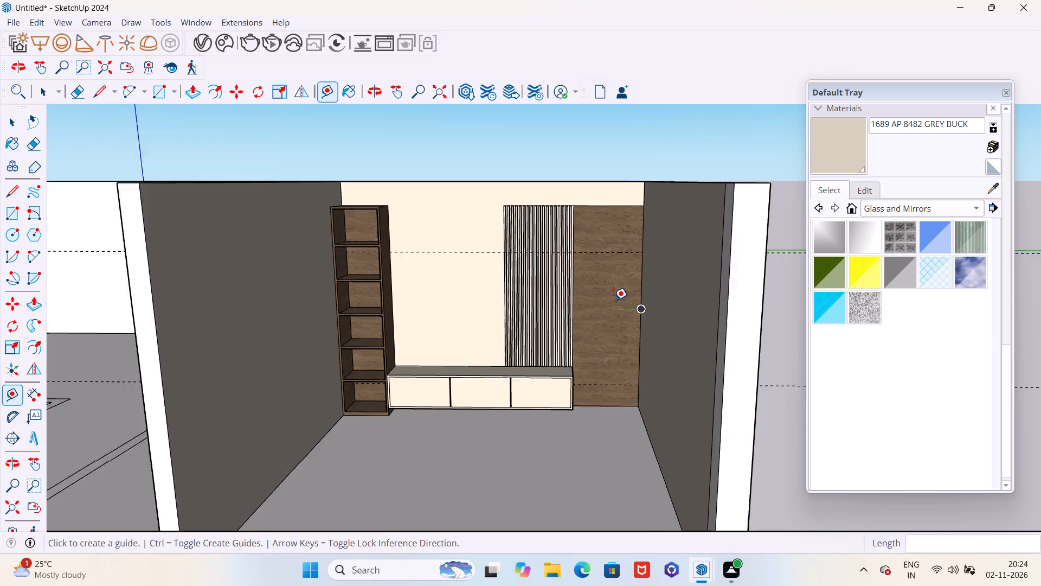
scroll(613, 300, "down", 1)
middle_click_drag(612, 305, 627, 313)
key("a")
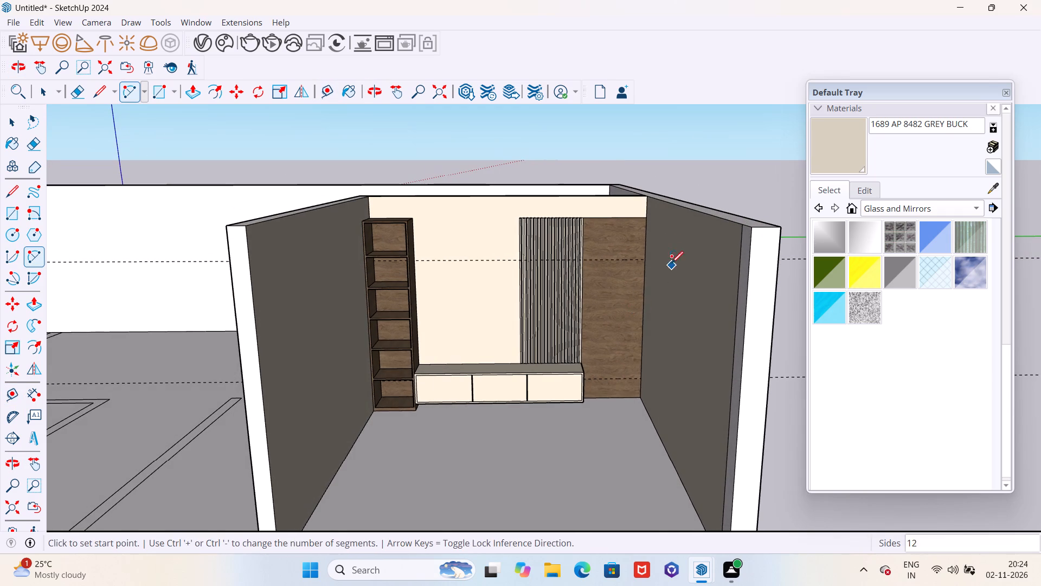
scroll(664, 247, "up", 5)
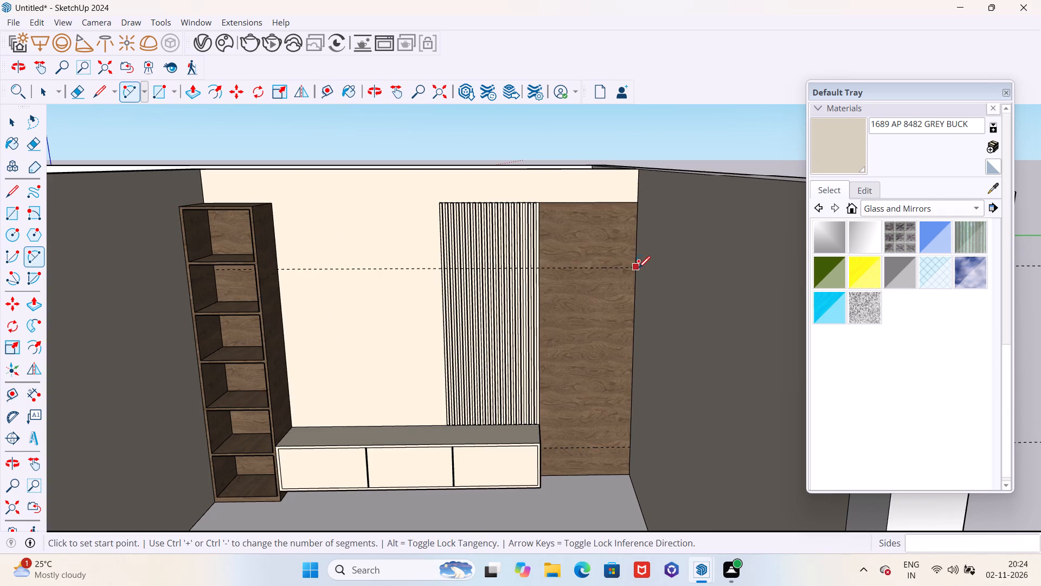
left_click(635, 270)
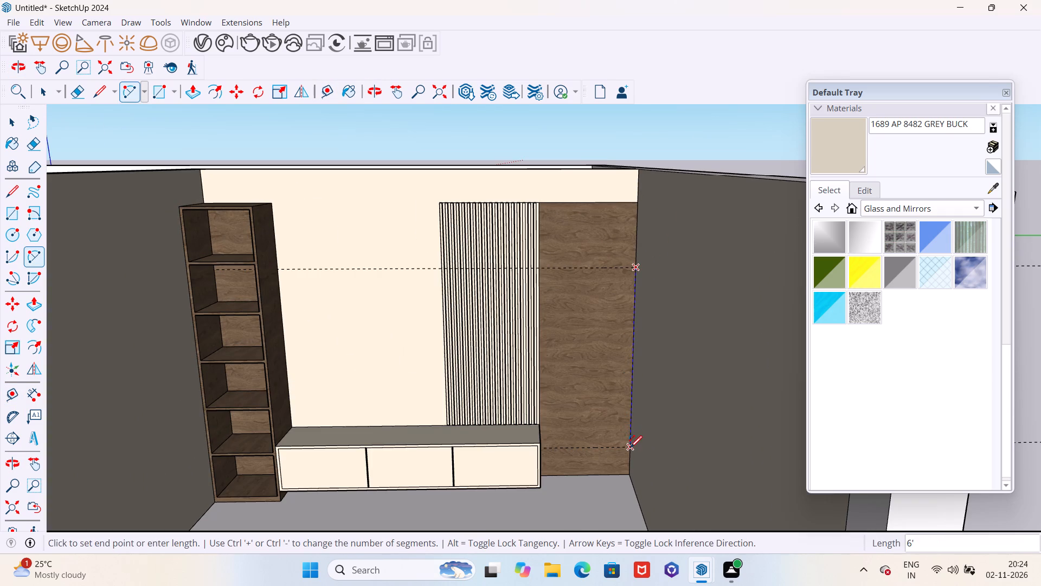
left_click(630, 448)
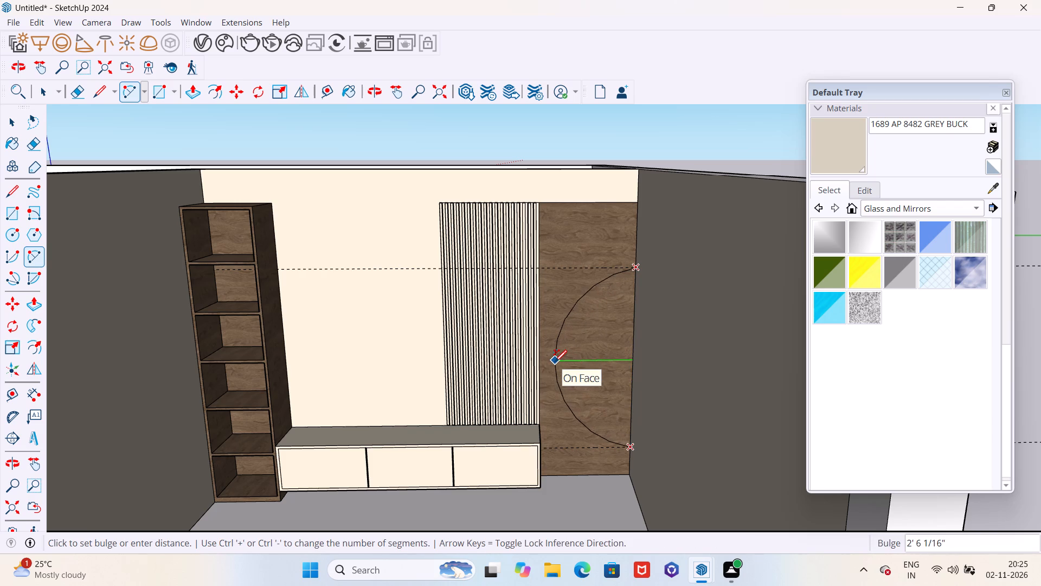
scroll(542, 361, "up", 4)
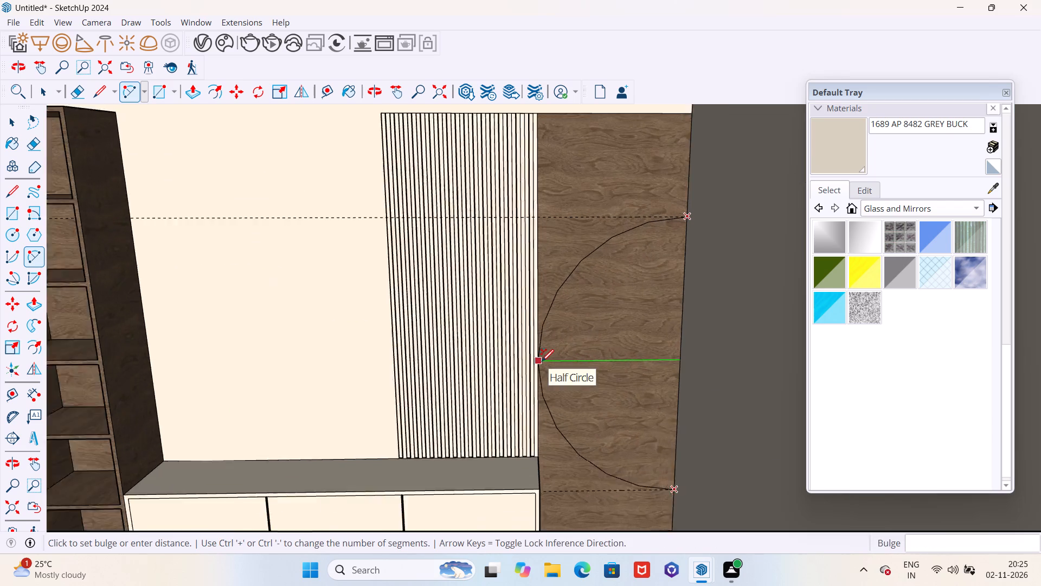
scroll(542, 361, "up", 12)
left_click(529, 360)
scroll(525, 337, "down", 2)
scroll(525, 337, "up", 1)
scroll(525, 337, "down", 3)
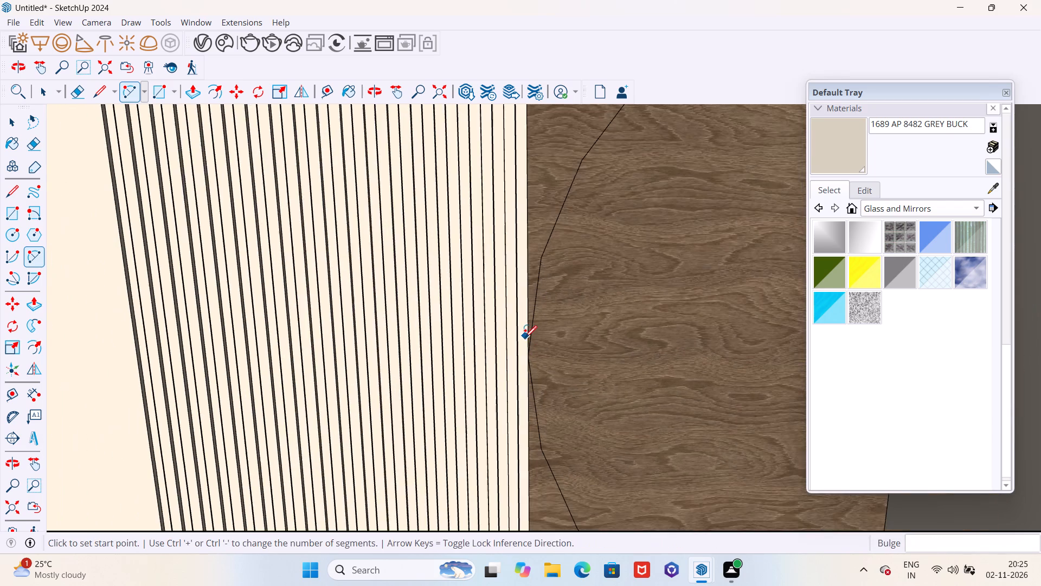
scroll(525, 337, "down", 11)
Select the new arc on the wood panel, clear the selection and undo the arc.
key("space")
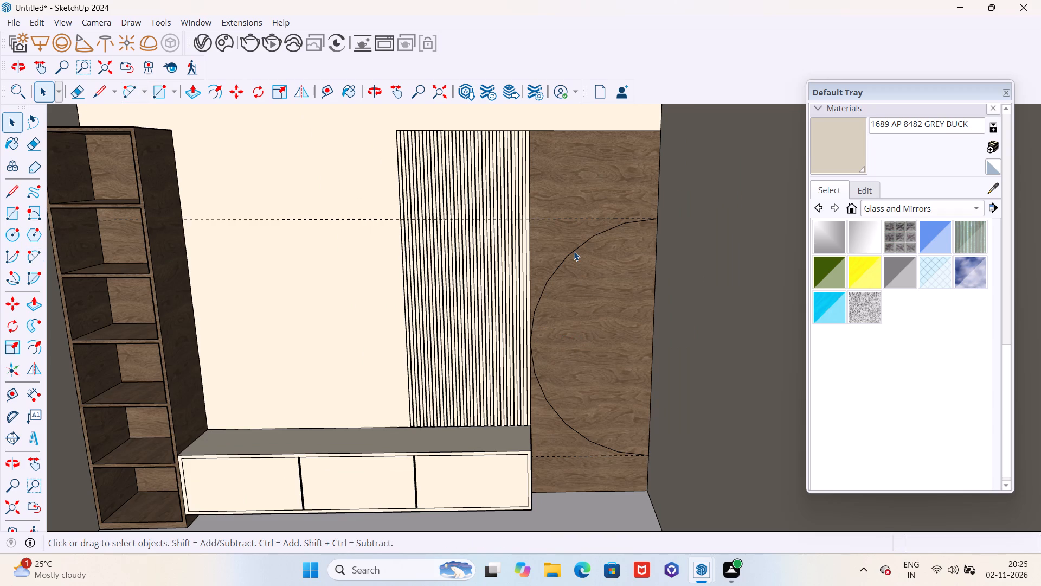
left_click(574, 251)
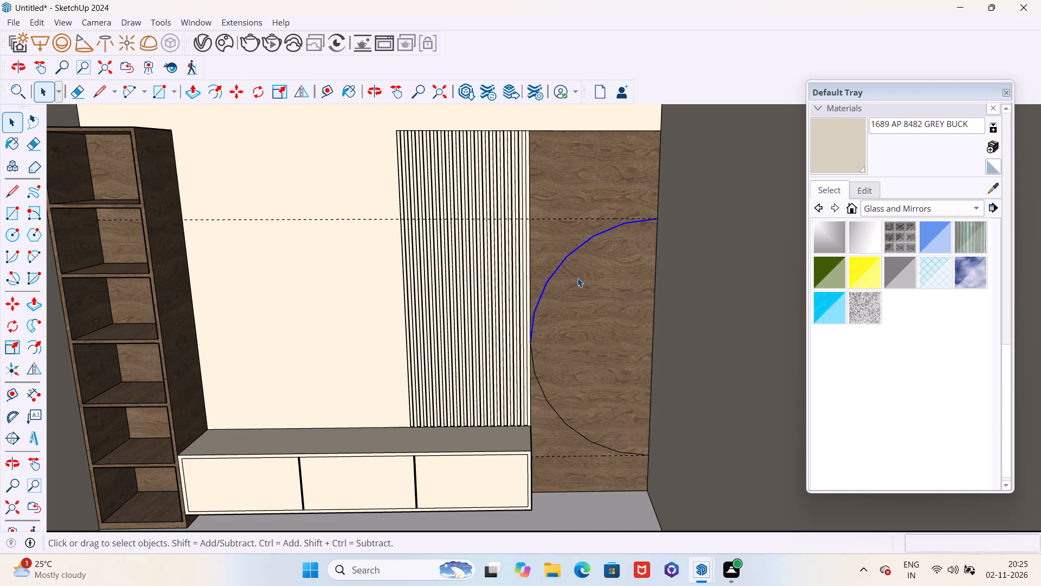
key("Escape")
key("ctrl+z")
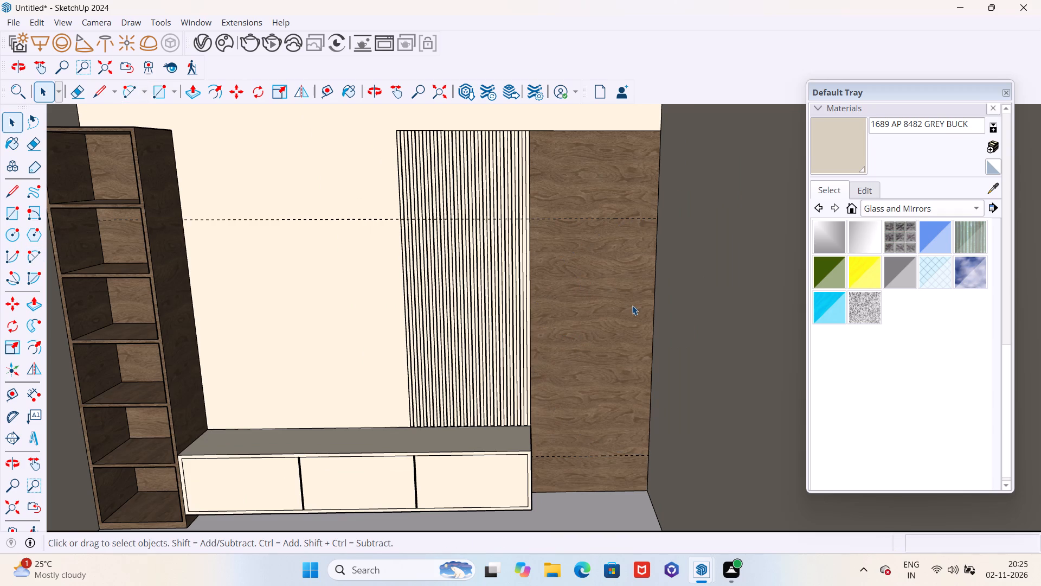
Draw a two-point arc between the guides along the wood panel's side-wall edge, bulging about 2' 11" towards the fluted panel.
key("a")
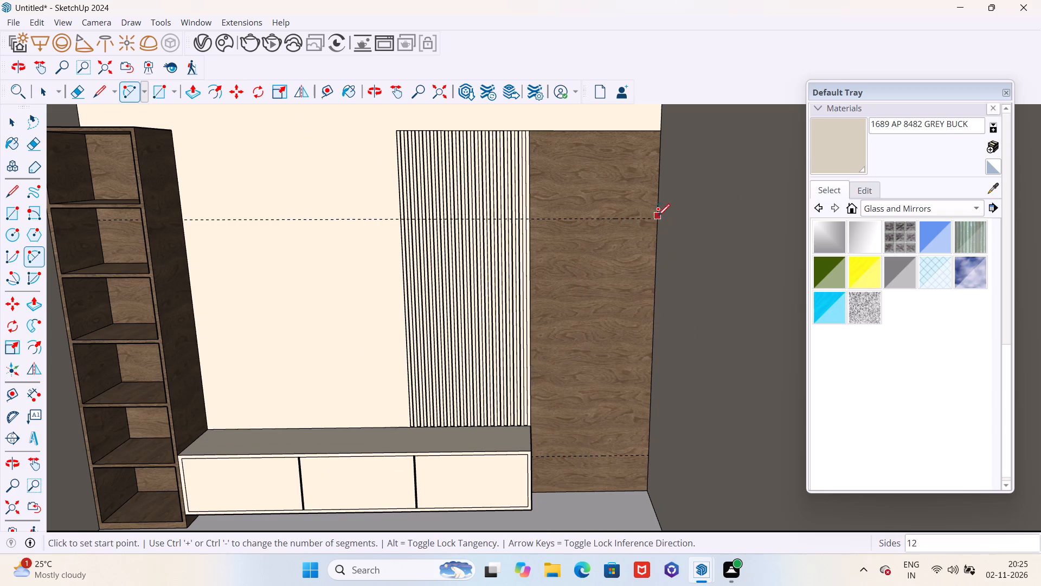
left_click(657, 222)
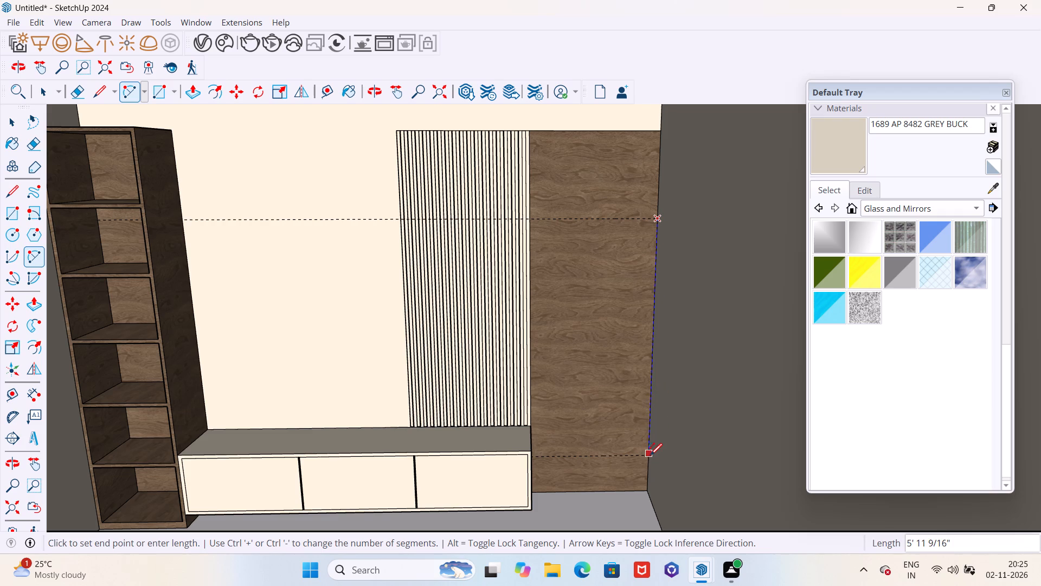
left_click(648, 457)
scroll(542, 327, "up", 6)
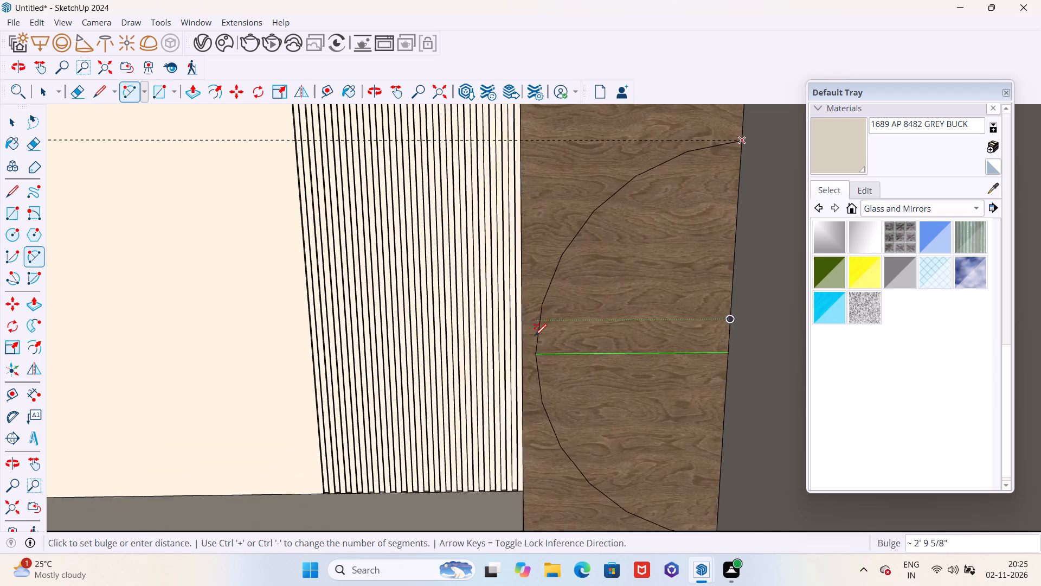
scroll(535, 336, "up", 5)
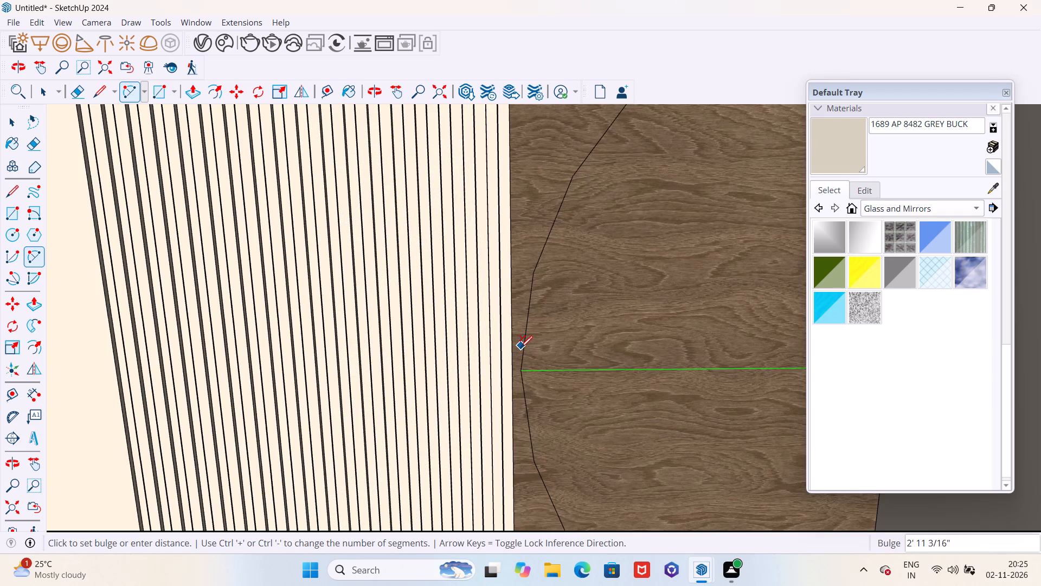
left_click(520, 351)
scroll(525, 303, "down", 5)
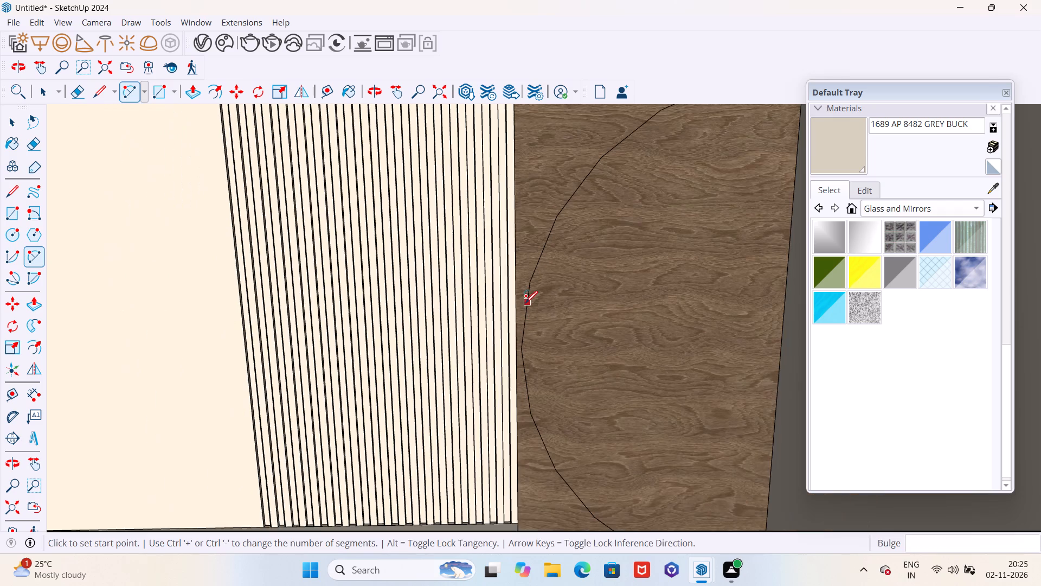
Smooth the arc on the wood panel by setting its segments to 90.
key("space")
left_click(545, 256)
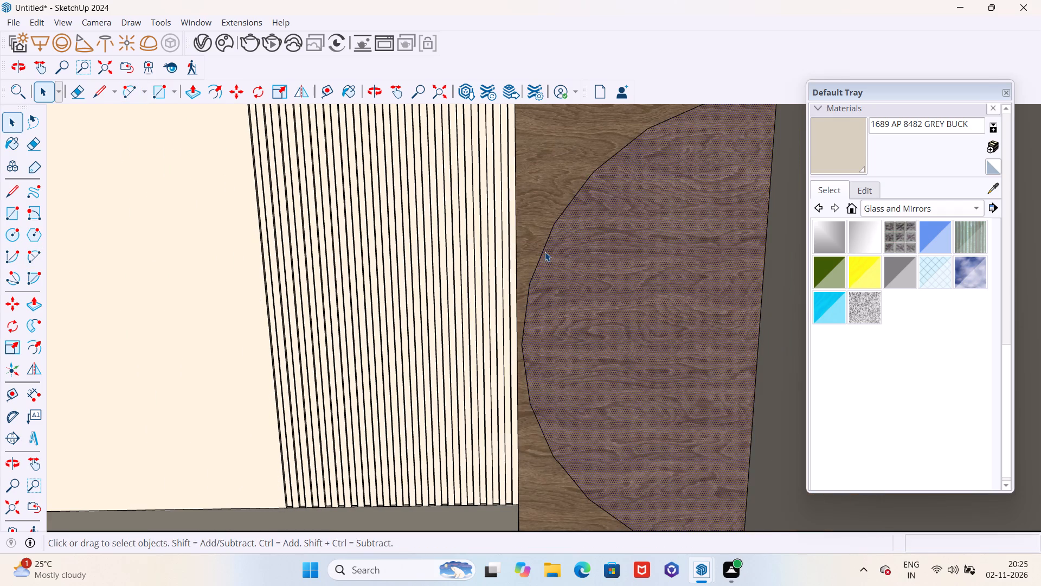
left_click(545, 252)
scroll(907, 246, "up", 7)
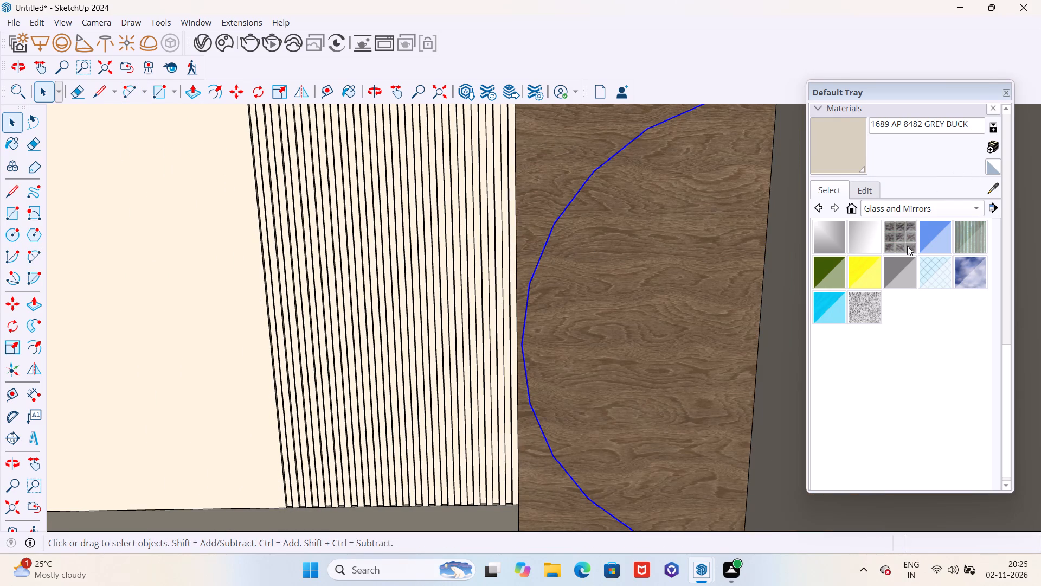
scroll(907, 246, "up", 3)
scroll(894, 325, "down", 7)
scroll(889, 342, "up", 7)
scroll(998, 226, "up", 1)
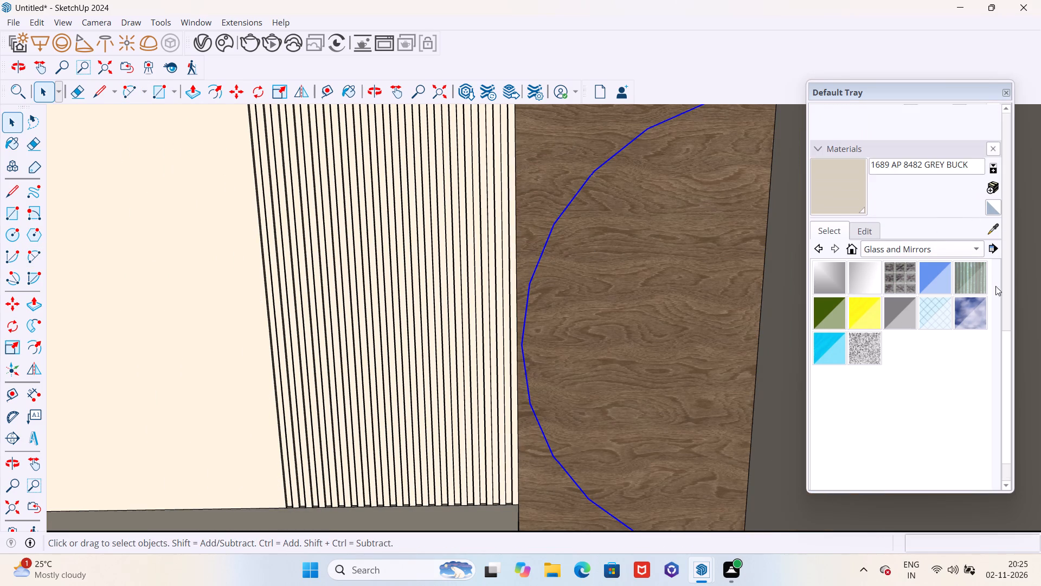
left_click_drag(1003, 321, 1004, 264)
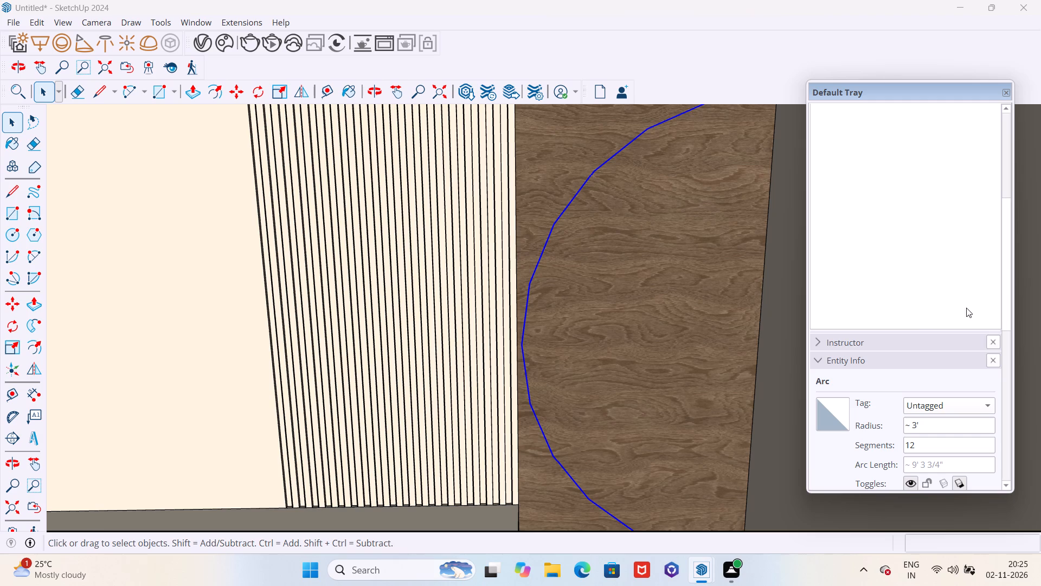
scroll(910, 275, "down", 2)
left_click_drag(933, 442, 899, 445)
type("90")
key("Return")
scroll(950, 375, "down", 3)
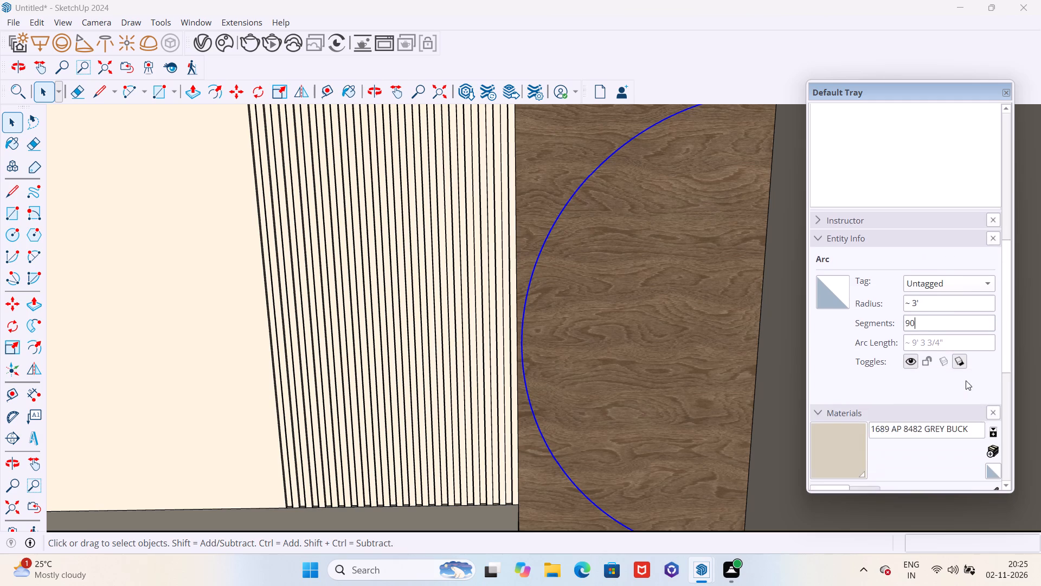
Paint the half-round shape on the wood panel with the Mirror 02 material and clear the arc selection.
scroll(956, 387, "down", 9)
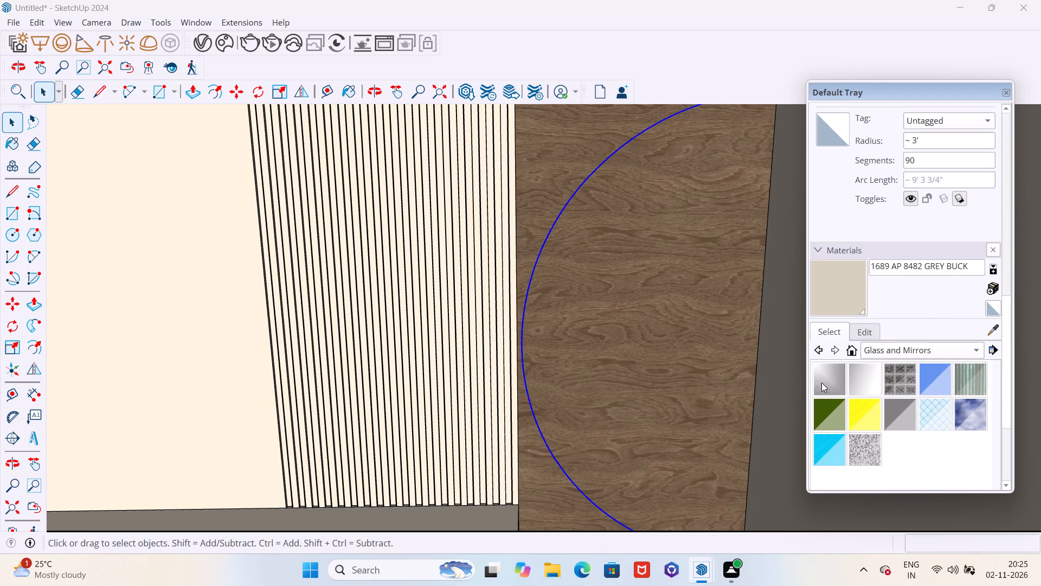
left_click(837, 384)
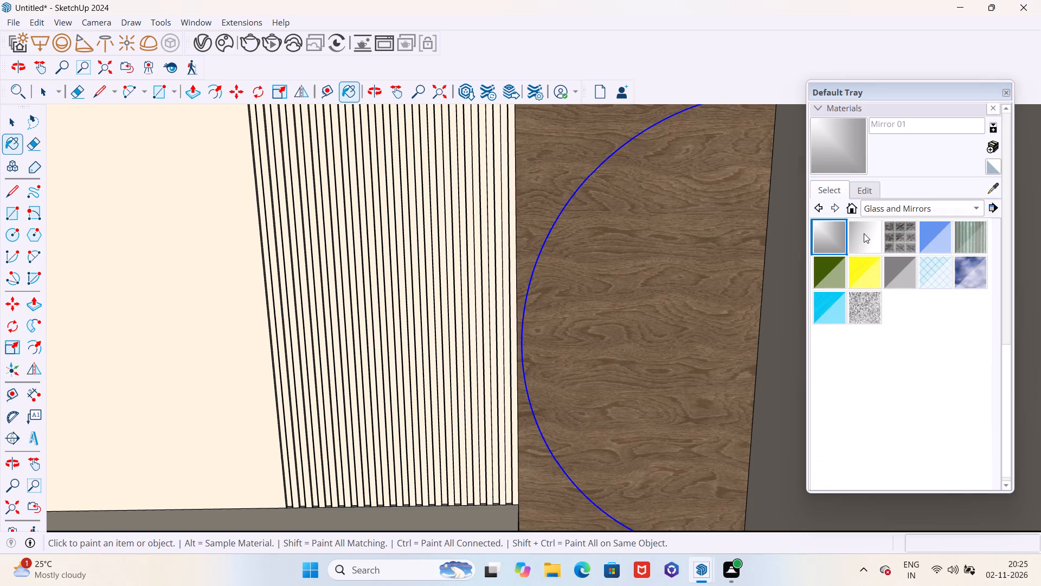
left_click(864, 233)
left_click(664, 252)
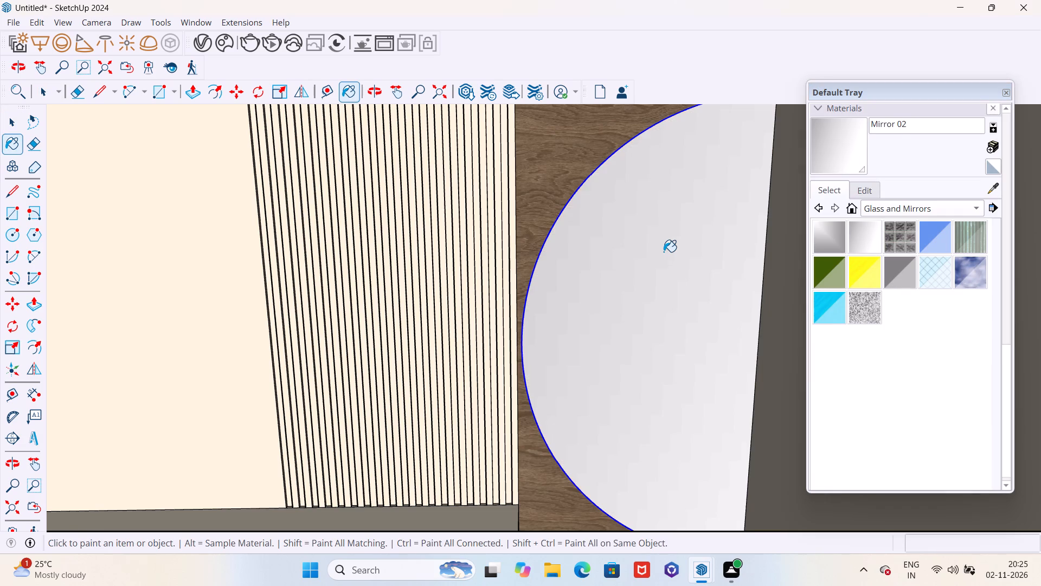
scroll(664, 251, "down", 5)
scroll(664, 251, "up", 1)
scroll(664, 251, "down", 12)
scroll(668, 273, "up", 6)
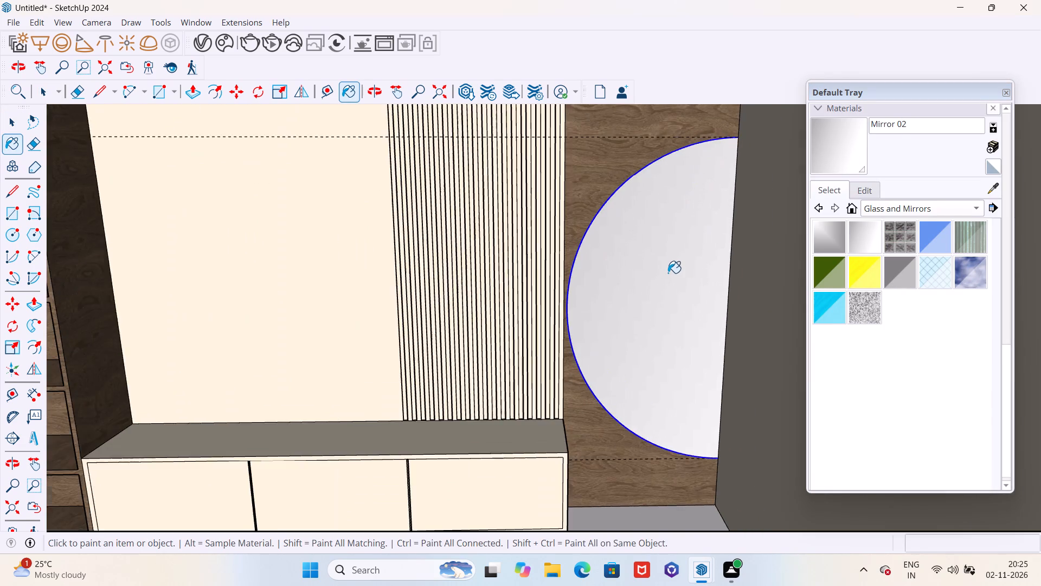
scroll(669, 217, "down", 6)
middle_click_drag(661, 239, 632, 237)
key("space")
scroll(644, 241, "down", 5)
middle_click_drag(640, 241, 655, 251)
scroll(655, 251, "up", 5)
scroll(513, 250, "down", 5)
scroll(464, 246, "down", 4)
middle_click_drag(491, 252, 513, 252)
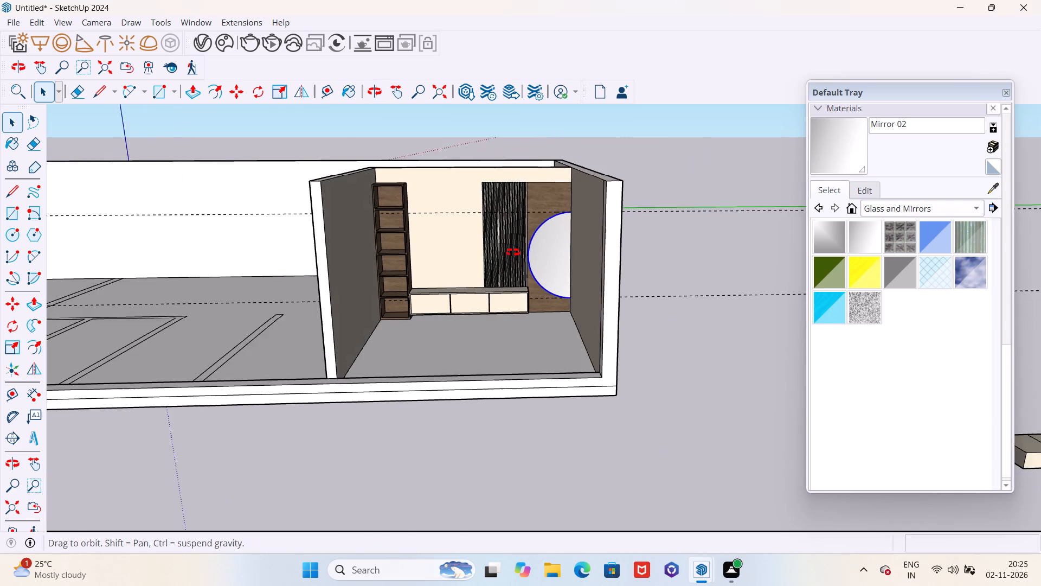
middle_click_drag(513, 252, 521, 257)
key("Escape")
left_click(729, 394)
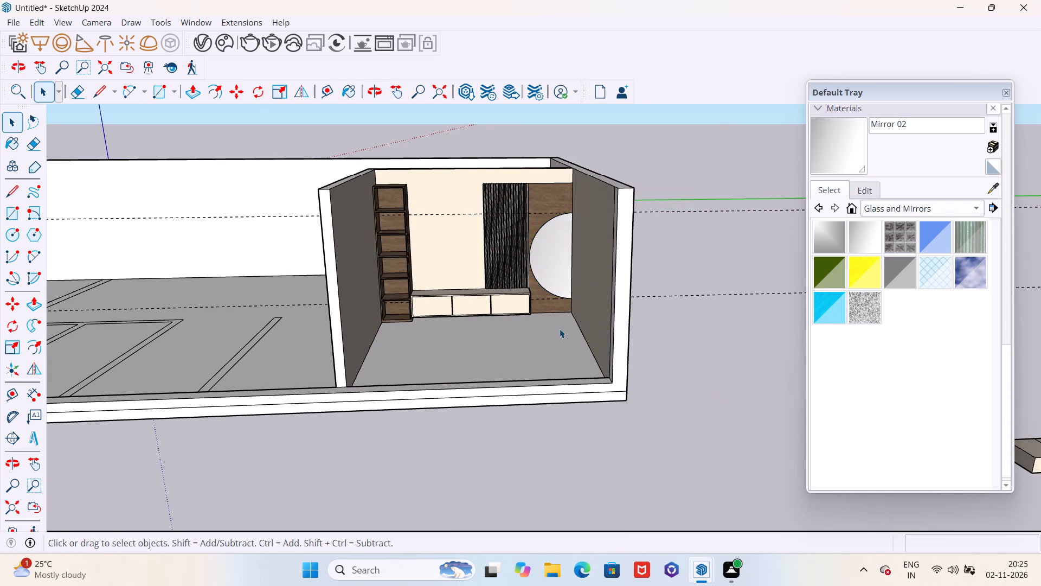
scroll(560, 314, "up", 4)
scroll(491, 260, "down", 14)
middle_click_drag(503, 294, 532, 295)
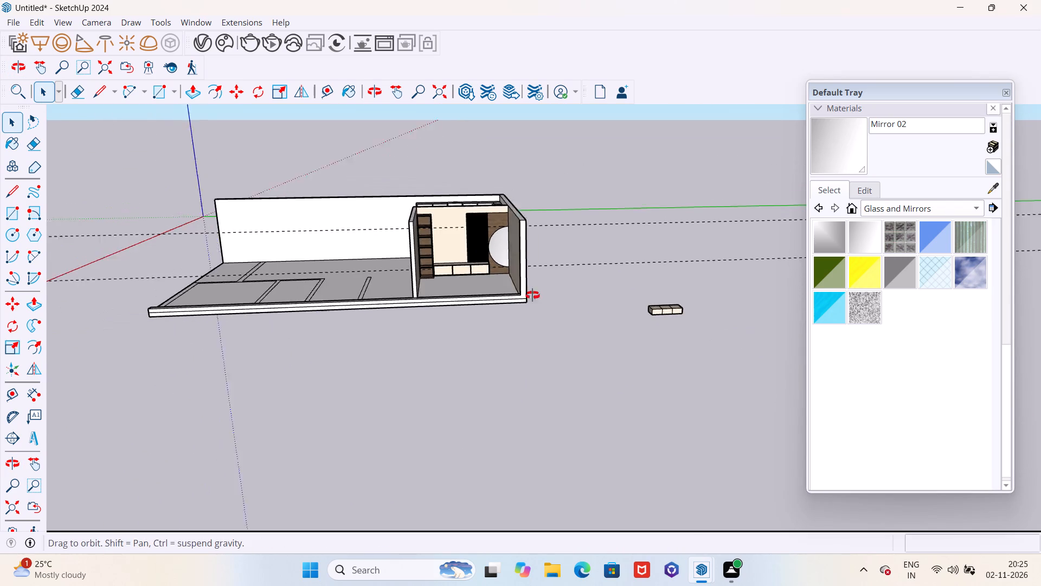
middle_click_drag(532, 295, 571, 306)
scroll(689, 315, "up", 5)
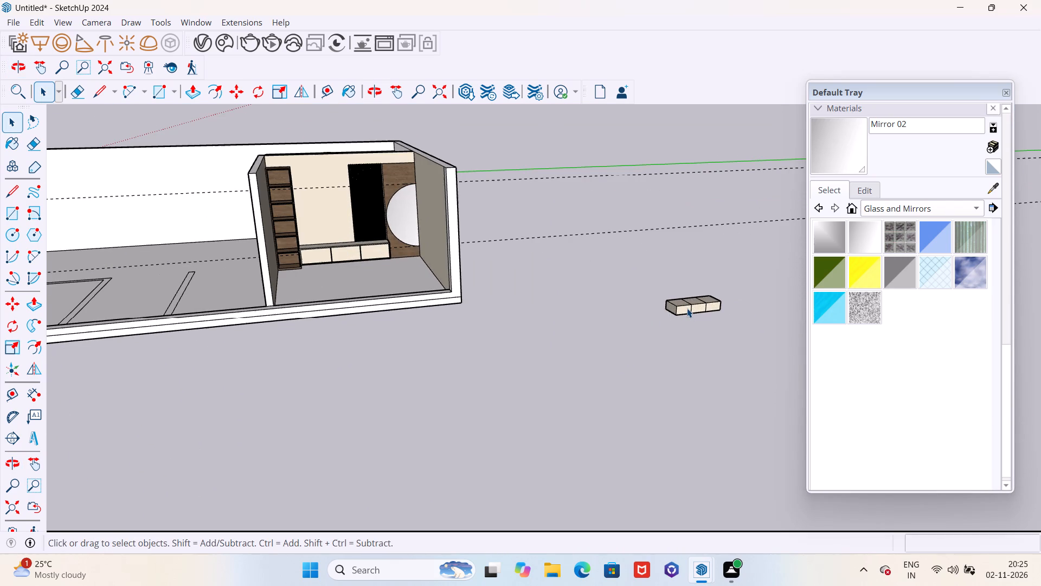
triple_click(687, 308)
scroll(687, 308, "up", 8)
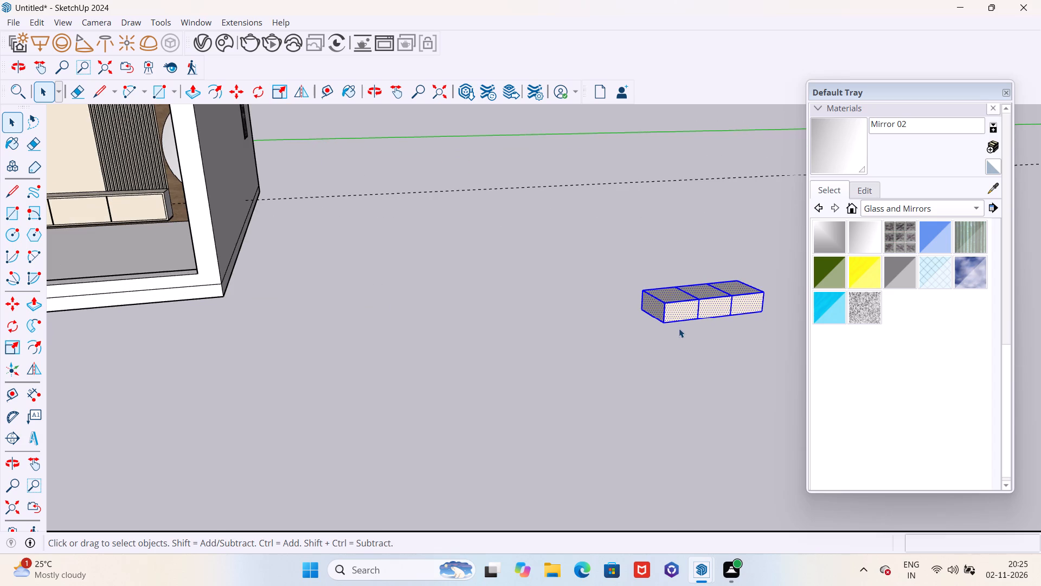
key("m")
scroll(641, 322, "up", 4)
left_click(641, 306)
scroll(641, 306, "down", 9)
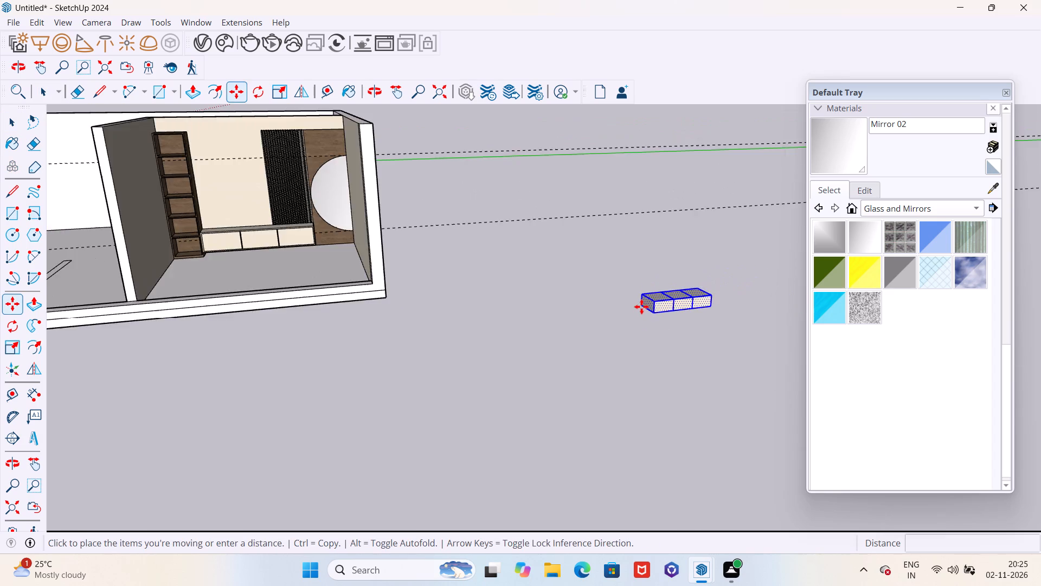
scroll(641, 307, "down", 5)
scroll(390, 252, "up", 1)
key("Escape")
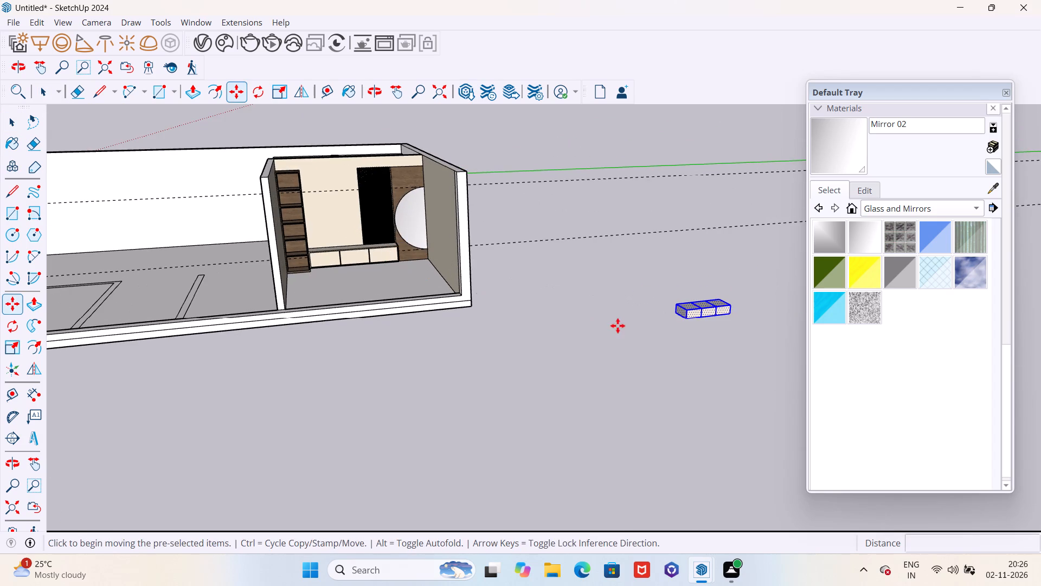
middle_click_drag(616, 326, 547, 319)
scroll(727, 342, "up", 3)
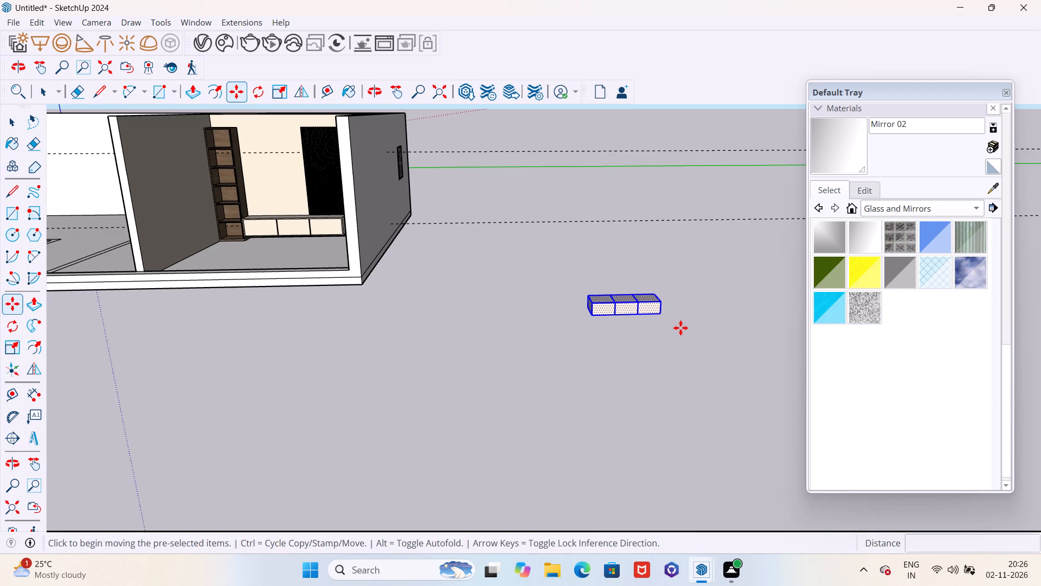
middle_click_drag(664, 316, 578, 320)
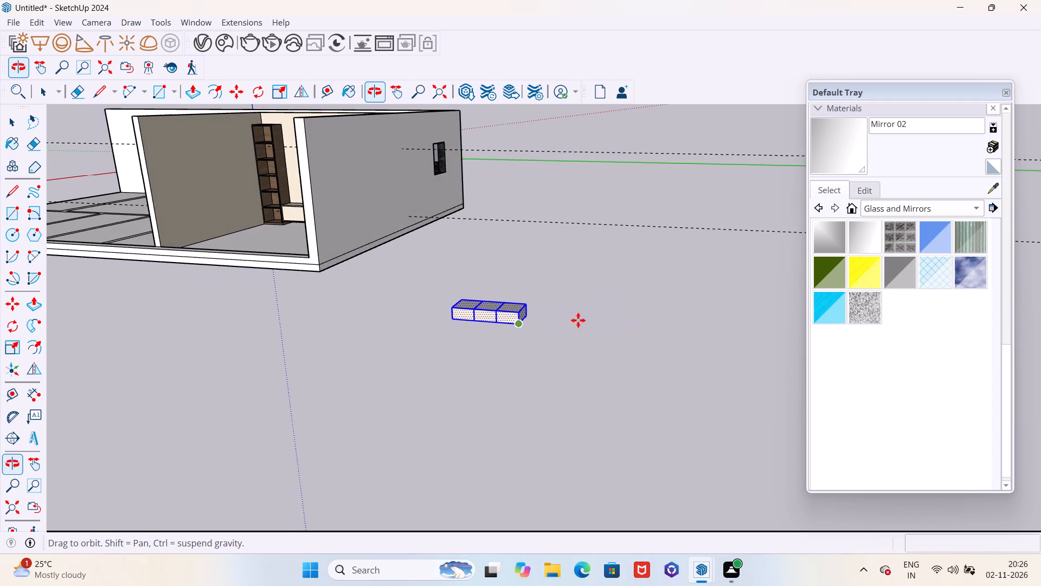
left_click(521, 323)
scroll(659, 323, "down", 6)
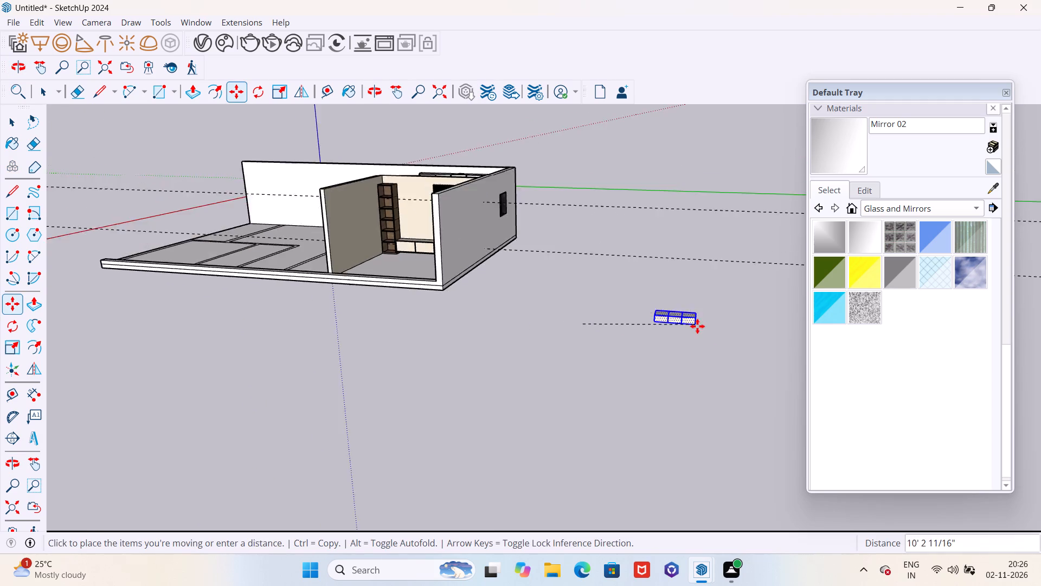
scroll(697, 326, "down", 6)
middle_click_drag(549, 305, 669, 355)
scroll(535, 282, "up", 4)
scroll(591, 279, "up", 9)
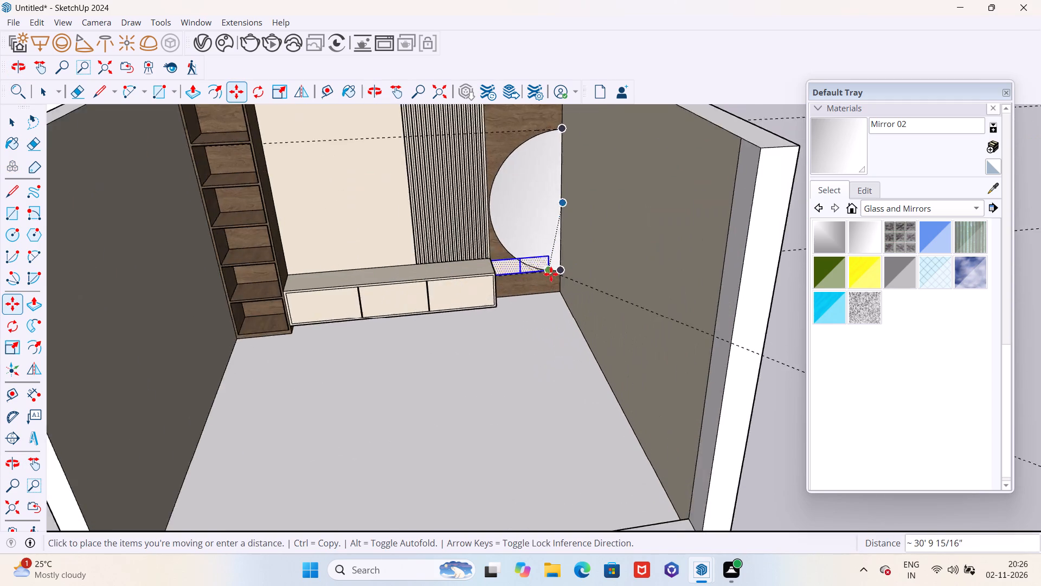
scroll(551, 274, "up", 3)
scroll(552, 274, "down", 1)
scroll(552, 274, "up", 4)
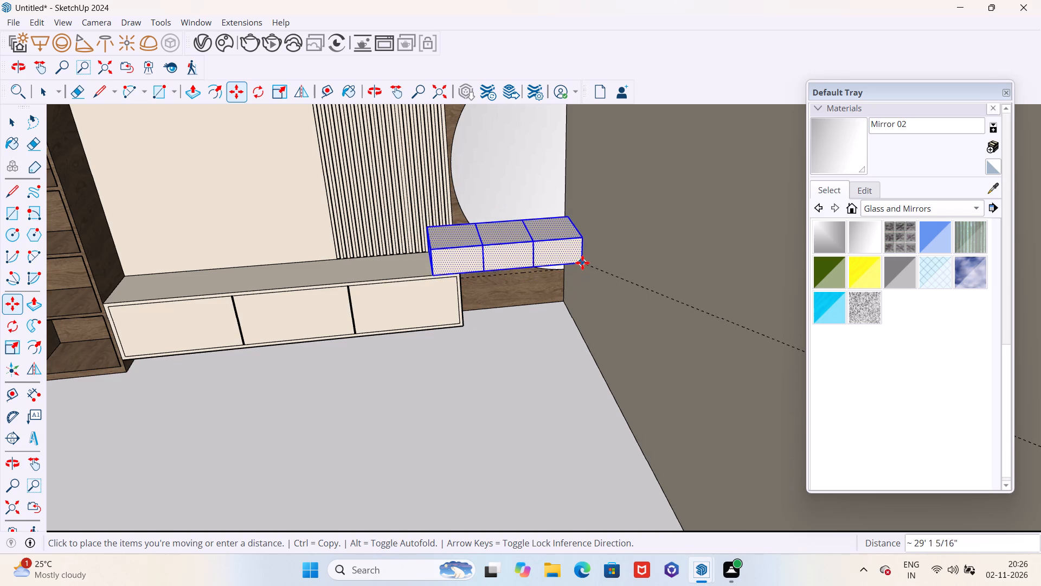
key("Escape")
Erase the two horizontal guides used for laying out the half-round mirror.
scroll(542, 285, "down", 5)
middle_click_drag(524, 297, 528, 288)
scroll(504, 329, "down", 11)
key("e")
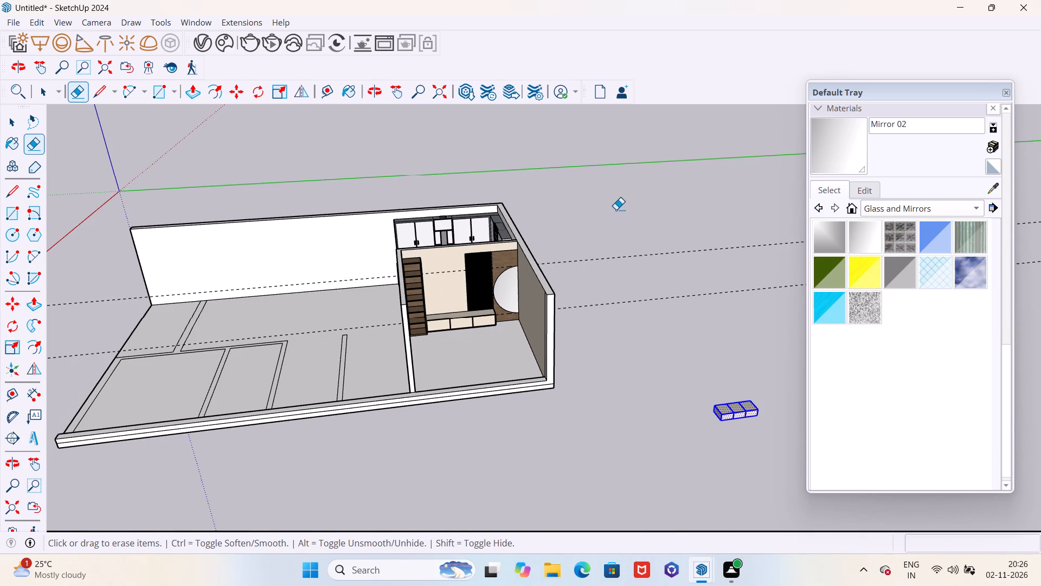
left_click_drag(616, 209, 616, 341)
middle_click_drag(643, 354, 599, 343)
scroll(576, 289, "down", 5)
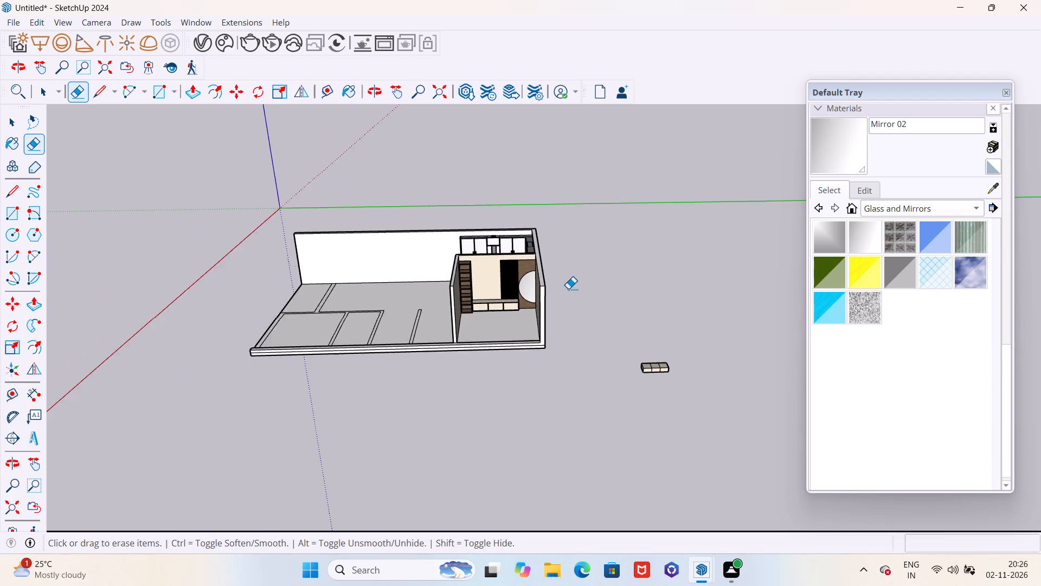
Place a horizontal guide on the wood panel 1' 10" above its floor edge, level with the low cabinet's top back corner.
middle_click_drag(579, 303, 598, 317)
scroll(502, 322, "up", 18)
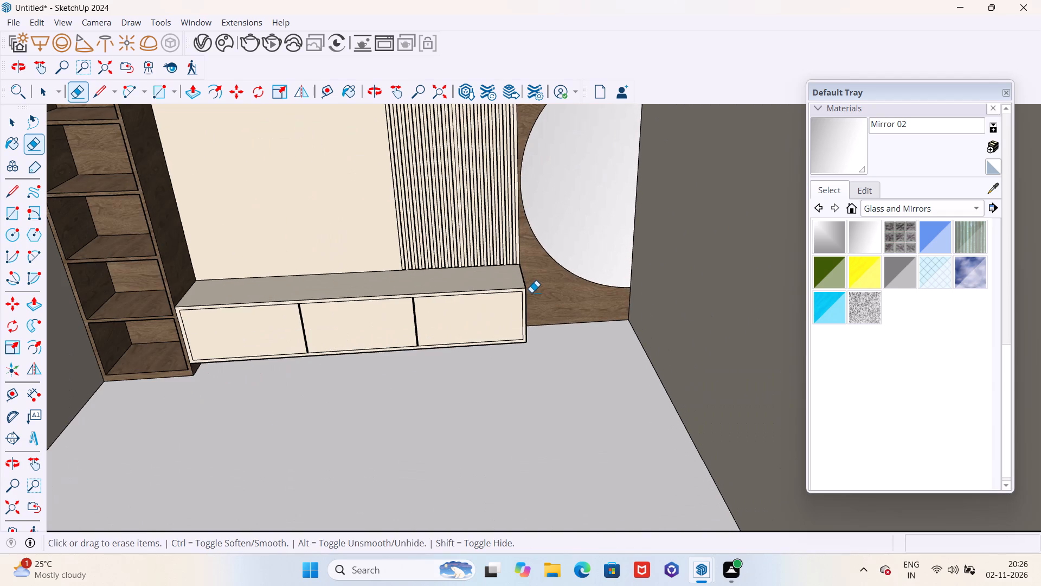
scroll(528, 292, "down", 9)
scroll(523, 290, "down", 14)
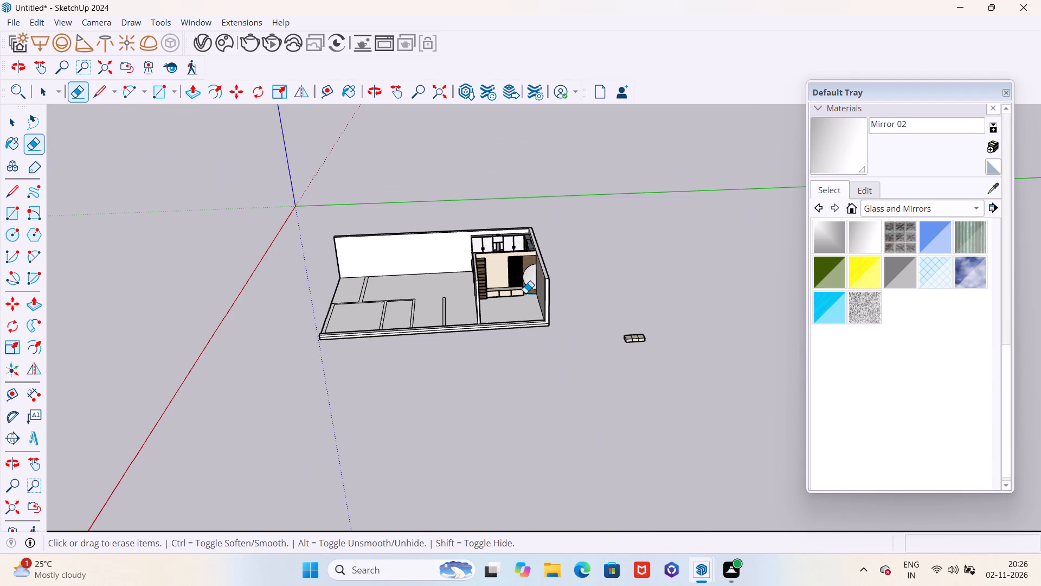
middle_click_drag(539, 302, 543, 280)
scroll(522, 288, "up", 16)
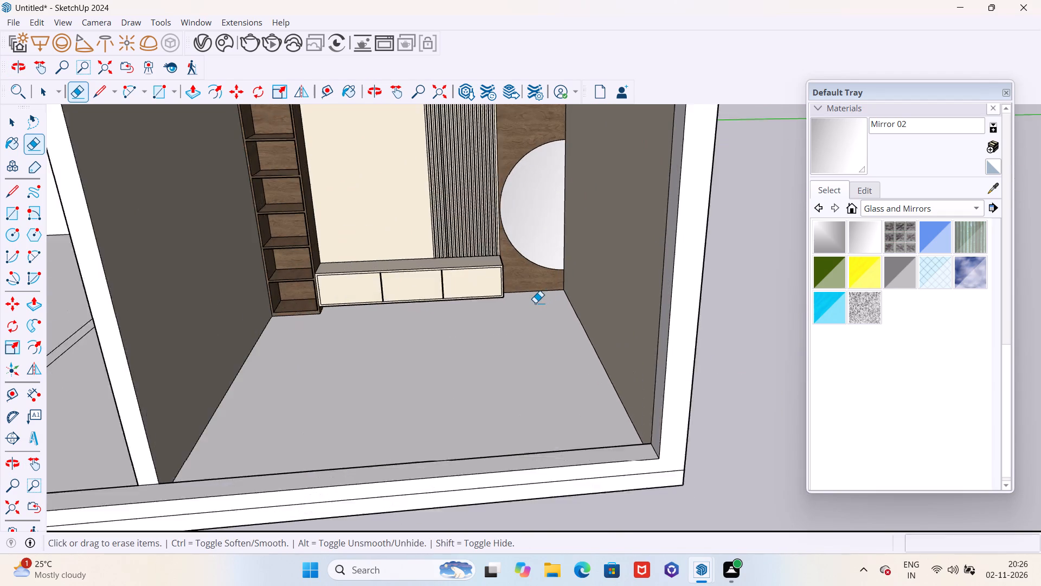
key("t")
scroll(534, 308, "up", 5)
left_click(534, 281)
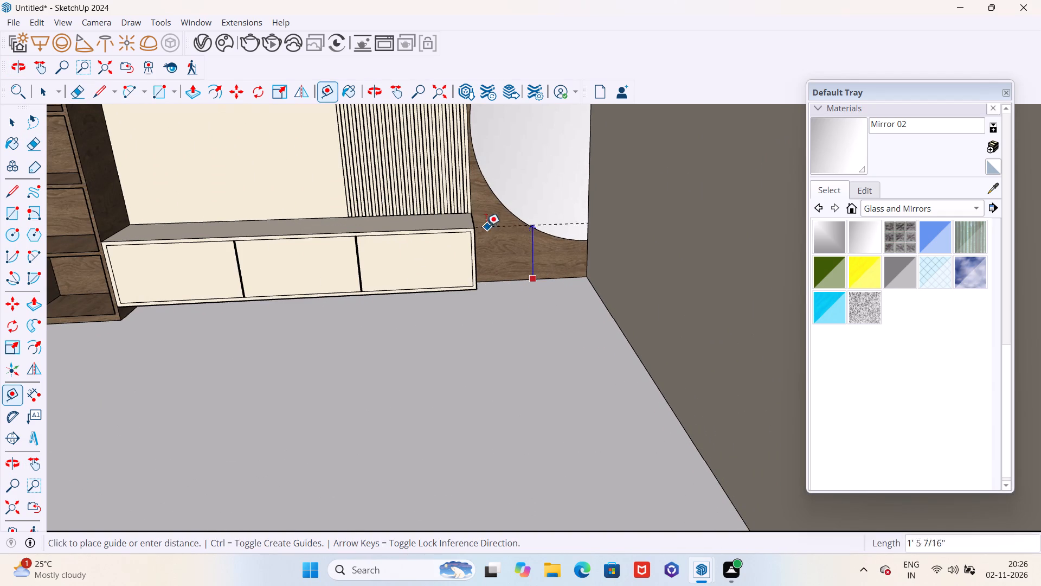
scroll(472, 214, "up", 14)
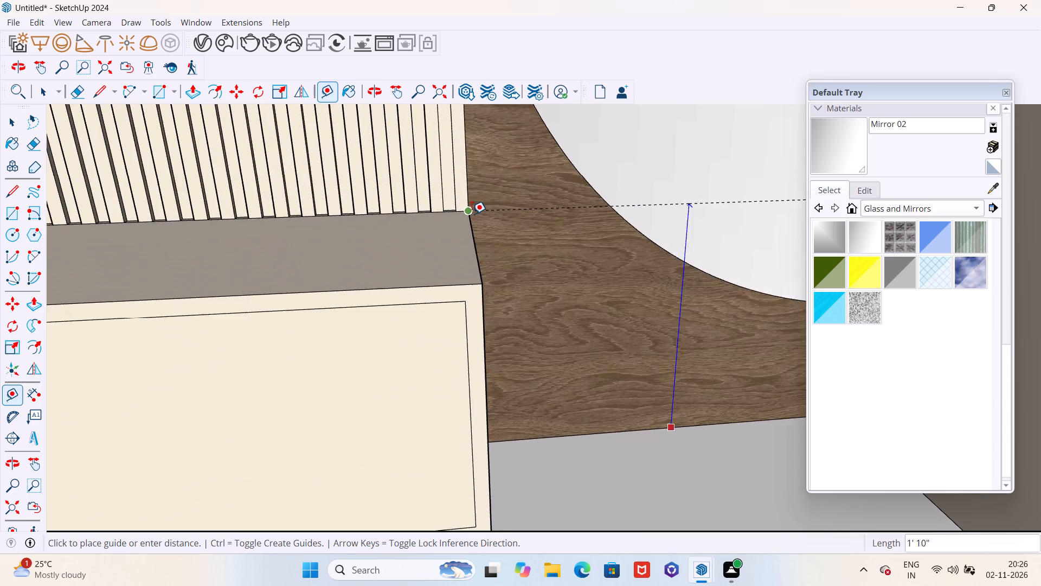
scroll(472, 214, "up", 13)
left_click(461, 207)
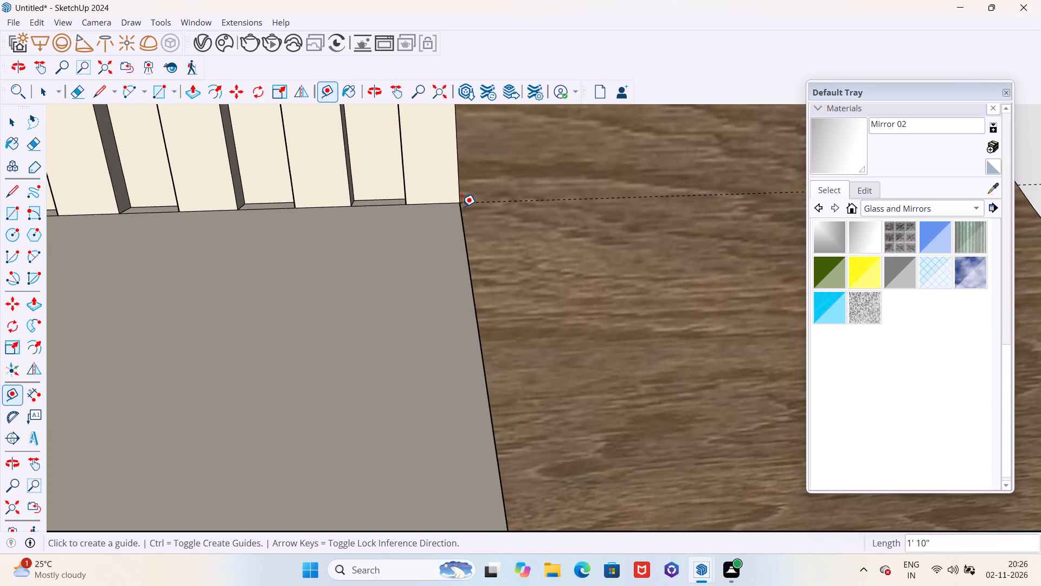
scroll(458, 212, "down", 13)
scroll(475, 233, "up", 1)
scroll(481, 235, "down", 20)
scroll(481, 235, "down", 7)
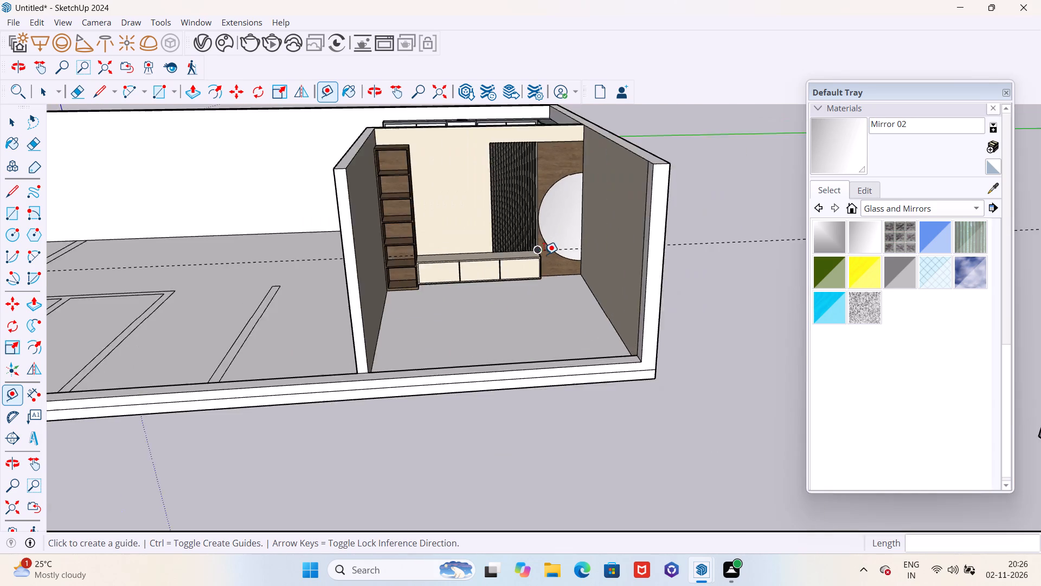
scroll(544, 254, "down", 6)
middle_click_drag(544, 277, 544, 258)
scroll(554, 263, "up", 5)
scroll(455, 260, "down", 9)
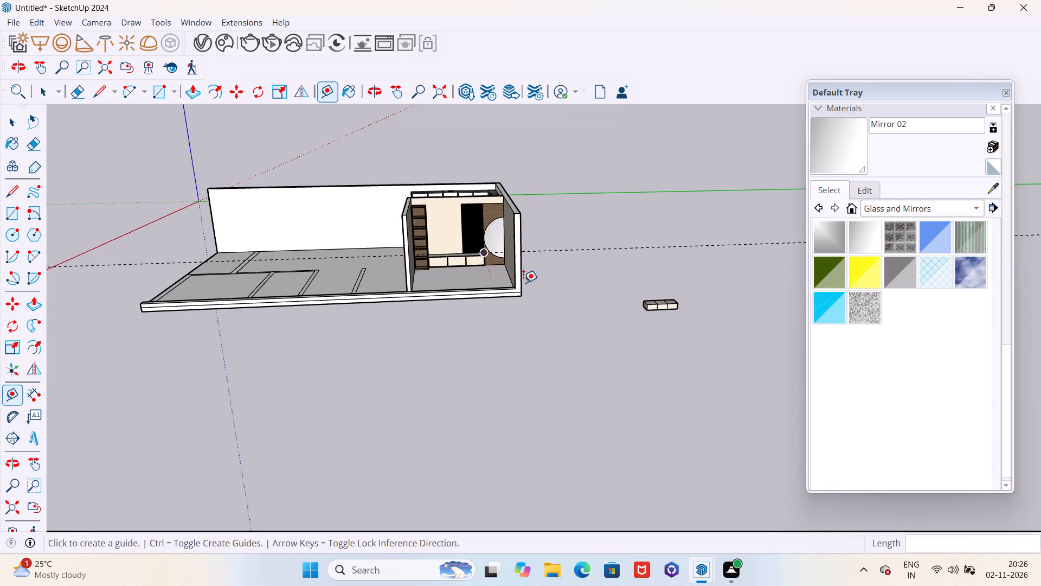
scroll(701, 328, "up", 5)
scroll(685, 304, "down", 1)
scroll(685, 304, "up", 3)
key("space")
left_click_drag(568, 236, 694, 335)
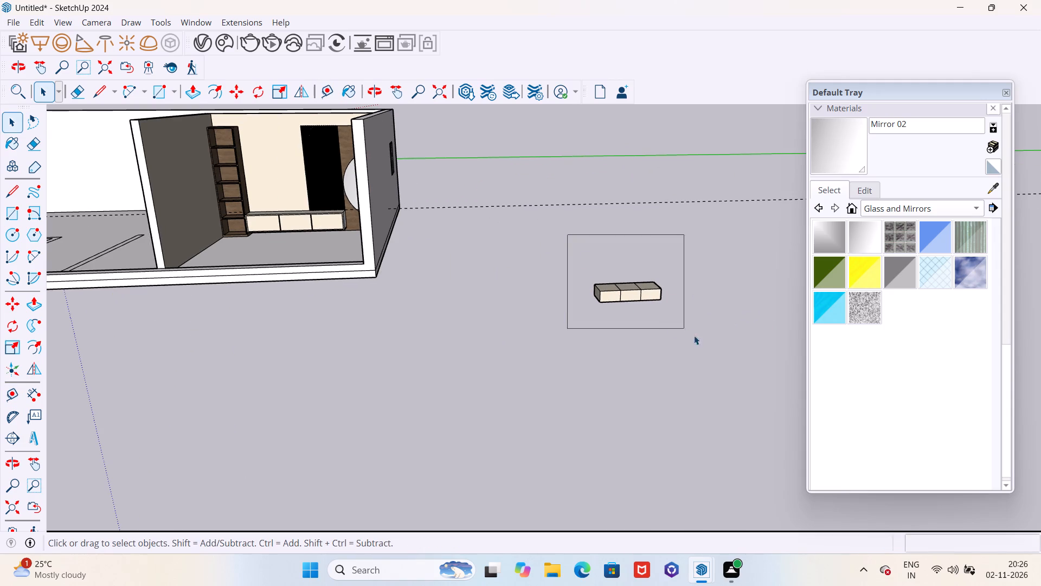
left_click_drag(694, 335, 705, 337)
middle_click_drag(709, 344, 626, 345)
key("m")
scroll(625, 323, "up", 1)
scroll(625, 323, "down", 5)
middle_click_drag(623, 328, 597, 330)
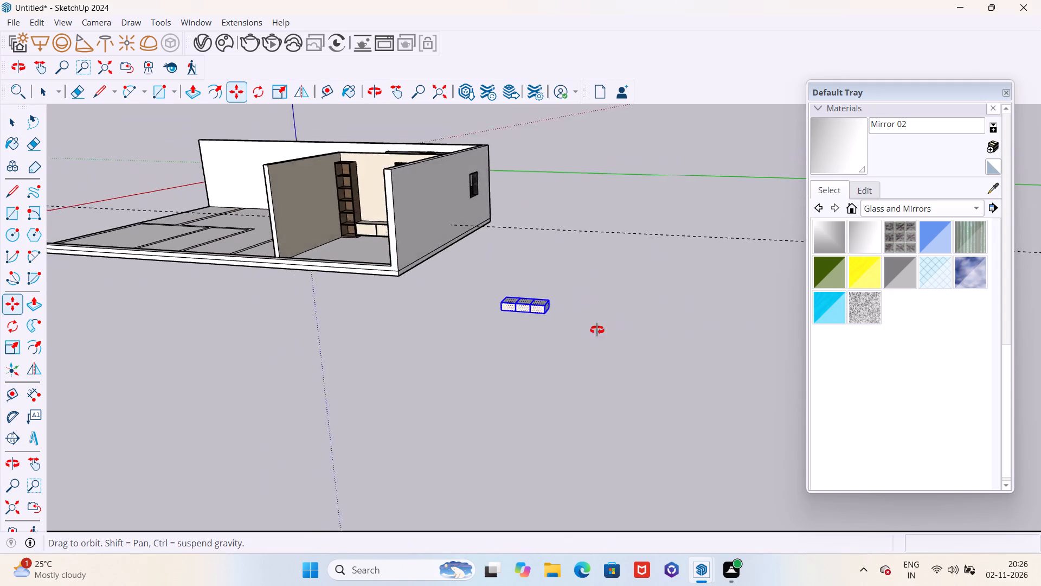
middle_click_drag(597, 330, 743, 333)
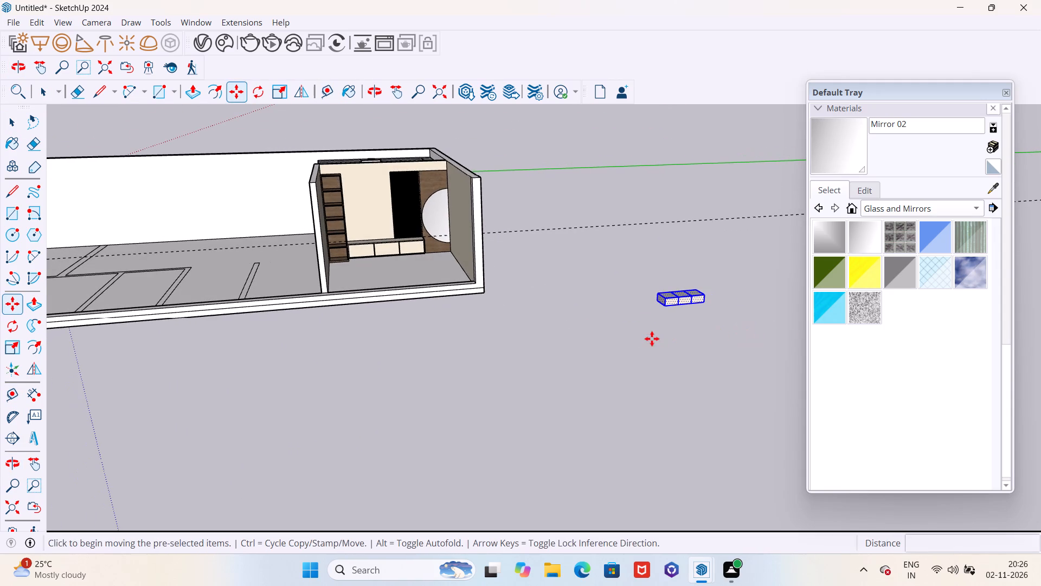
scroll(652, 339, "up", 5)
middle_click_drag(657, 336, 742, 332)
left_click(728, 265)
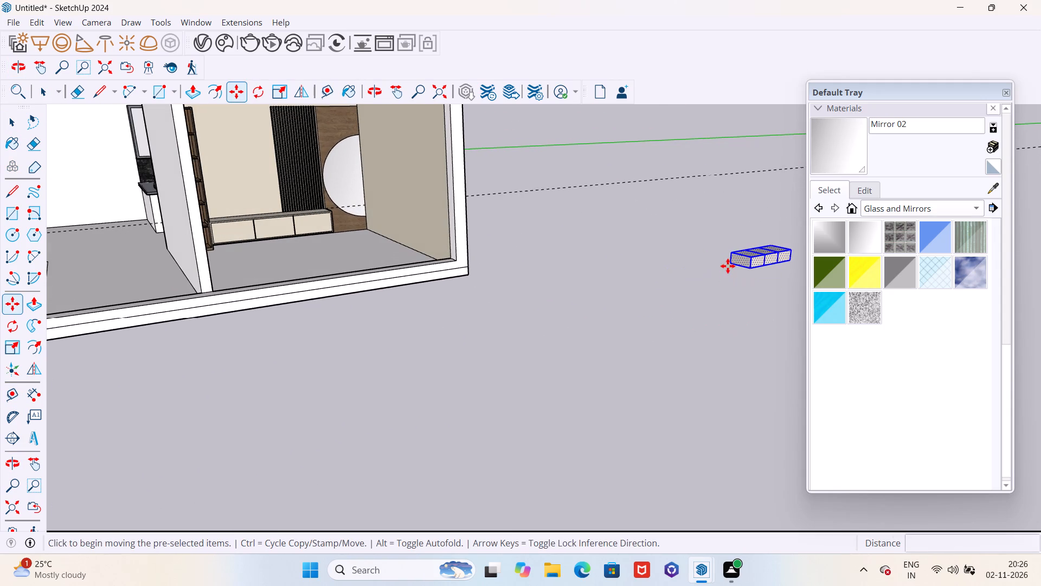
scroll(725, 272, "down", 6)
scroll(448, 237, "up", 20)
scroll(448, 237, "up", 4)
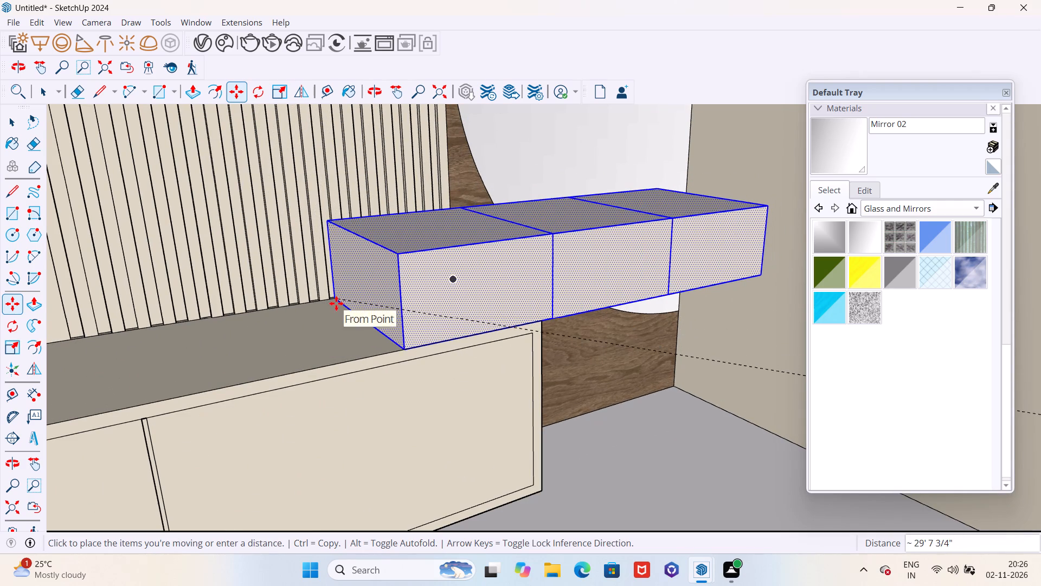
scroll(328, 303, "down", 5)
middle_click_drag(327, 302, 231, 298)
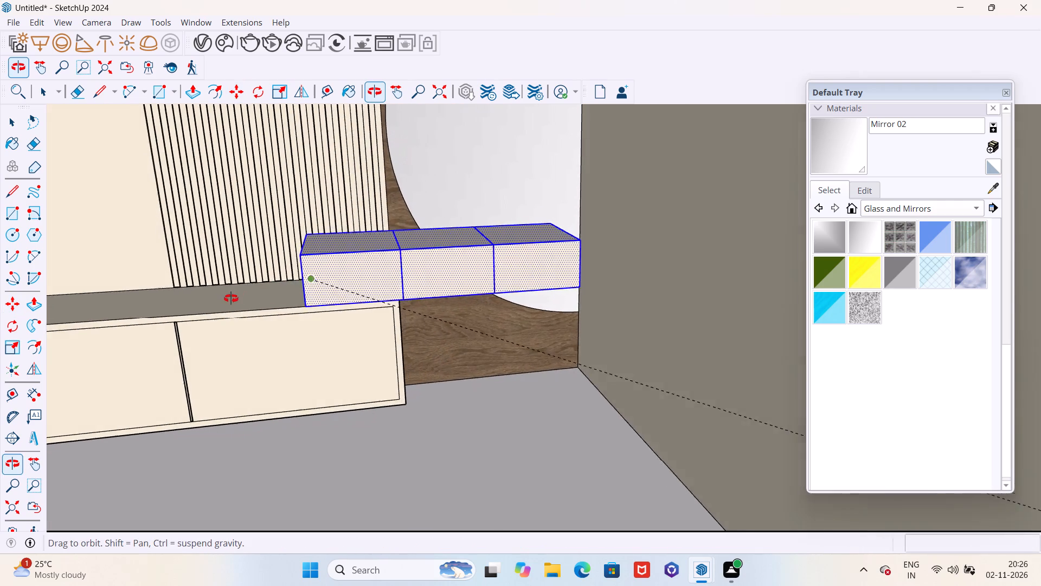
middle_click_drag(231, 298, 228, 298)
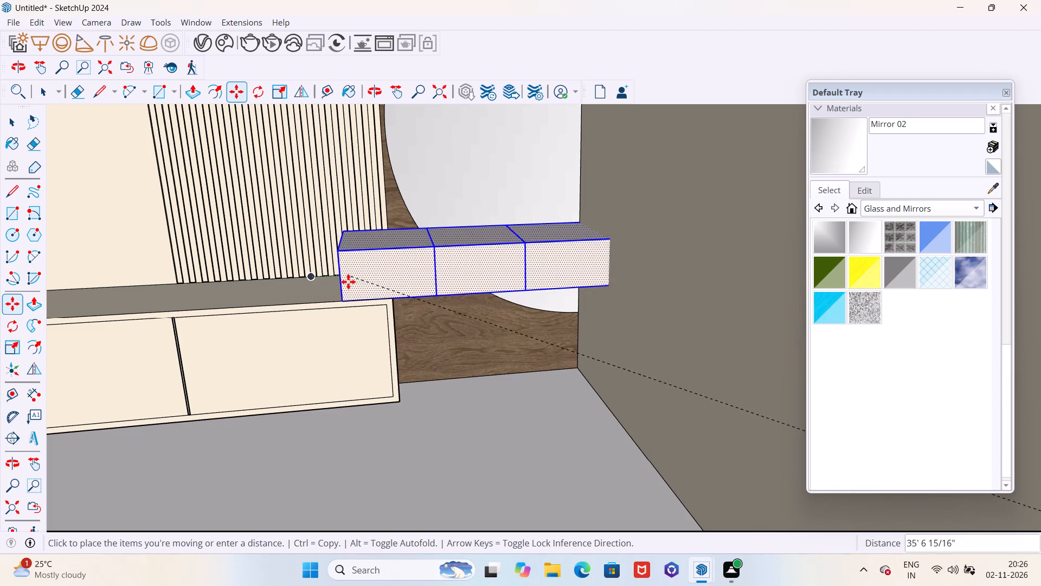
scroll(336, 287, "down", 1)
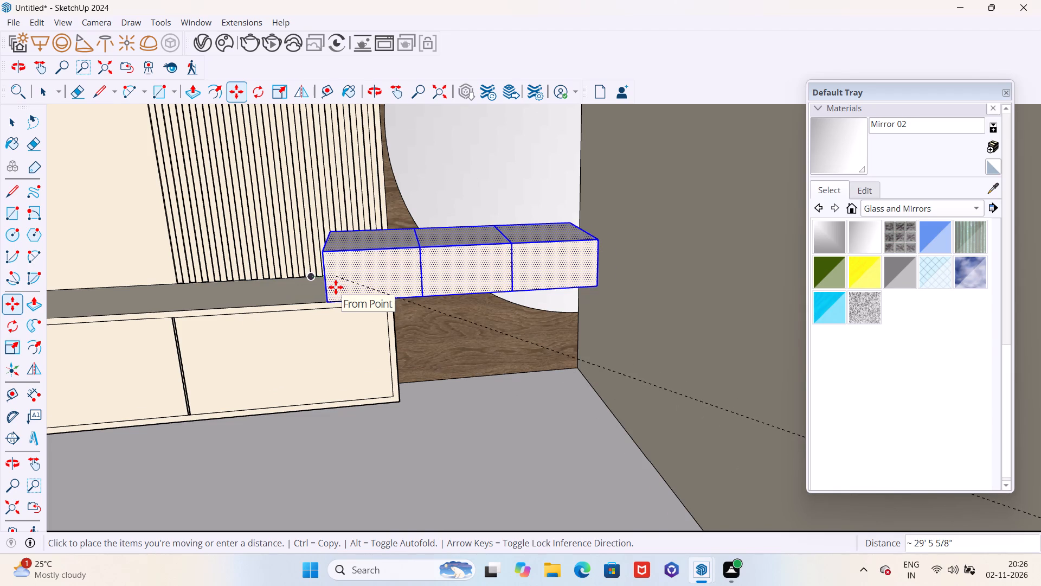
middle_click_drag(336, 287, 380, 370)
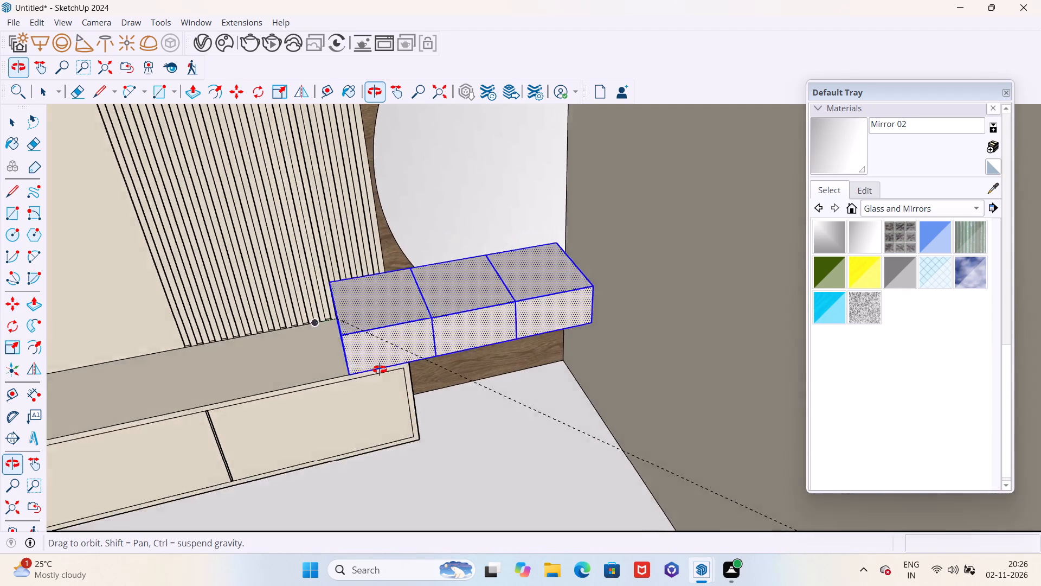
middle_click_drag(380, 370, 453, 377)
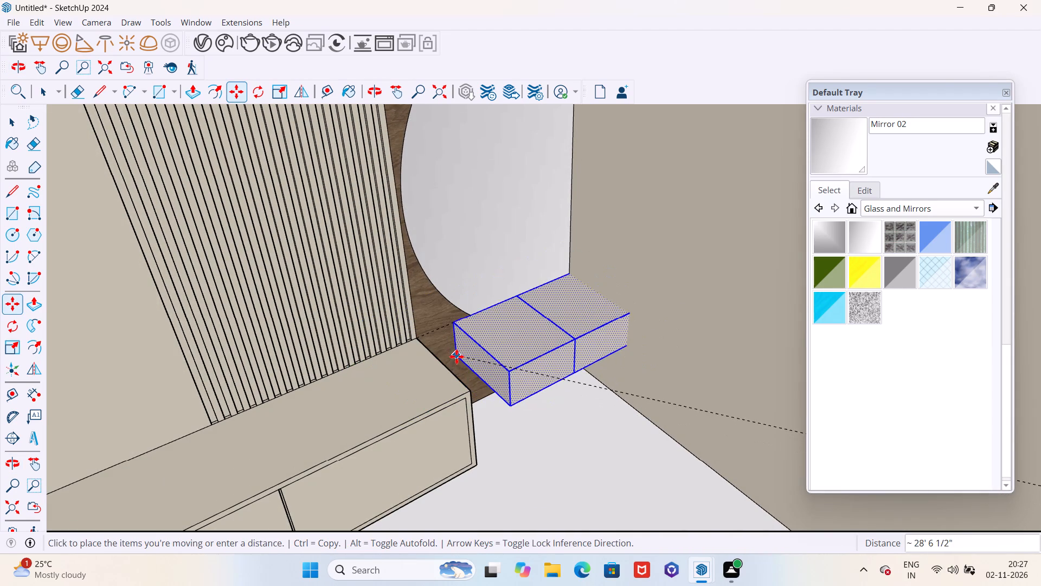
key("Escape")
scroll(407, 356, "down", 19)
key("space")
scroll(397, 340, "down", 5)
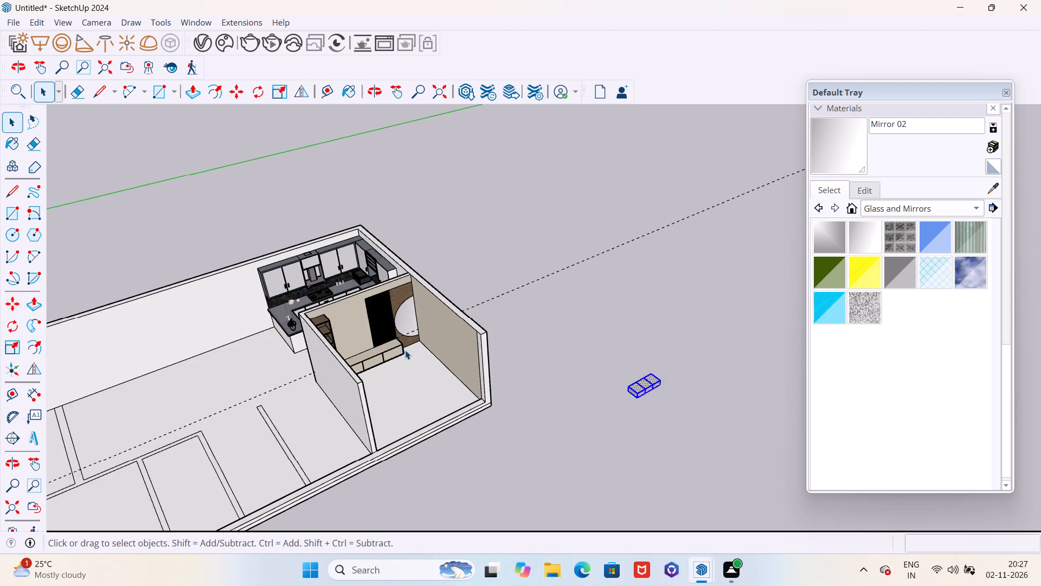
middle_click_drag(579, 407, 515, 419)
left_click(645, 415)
Measure the length of the three-part drawer unit standing outside the room.
scroll(604, 394, "up", 11)
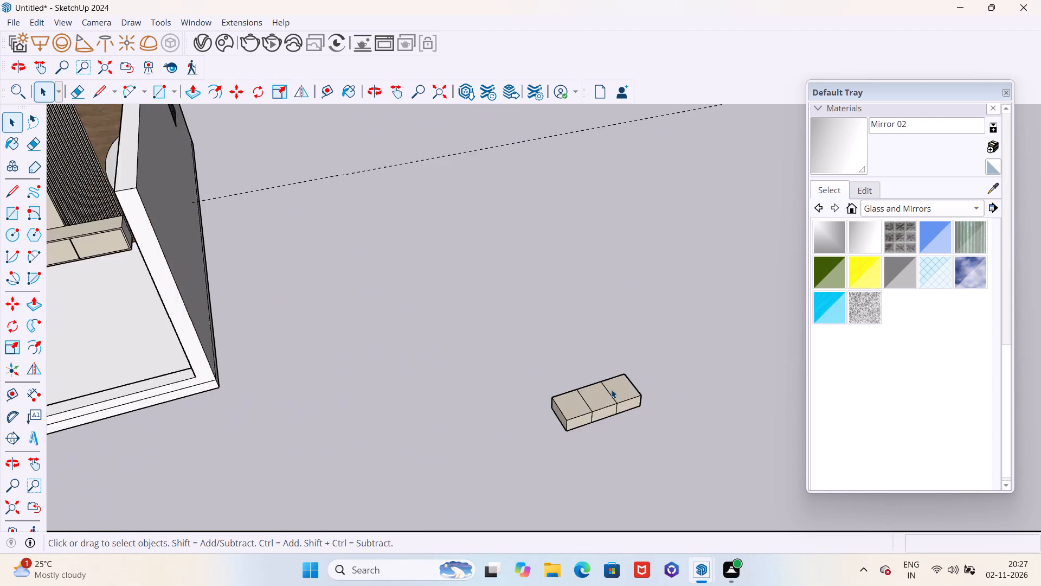
scroll(611, 389, "up", 4)
key("t")
left_click(646, 379)
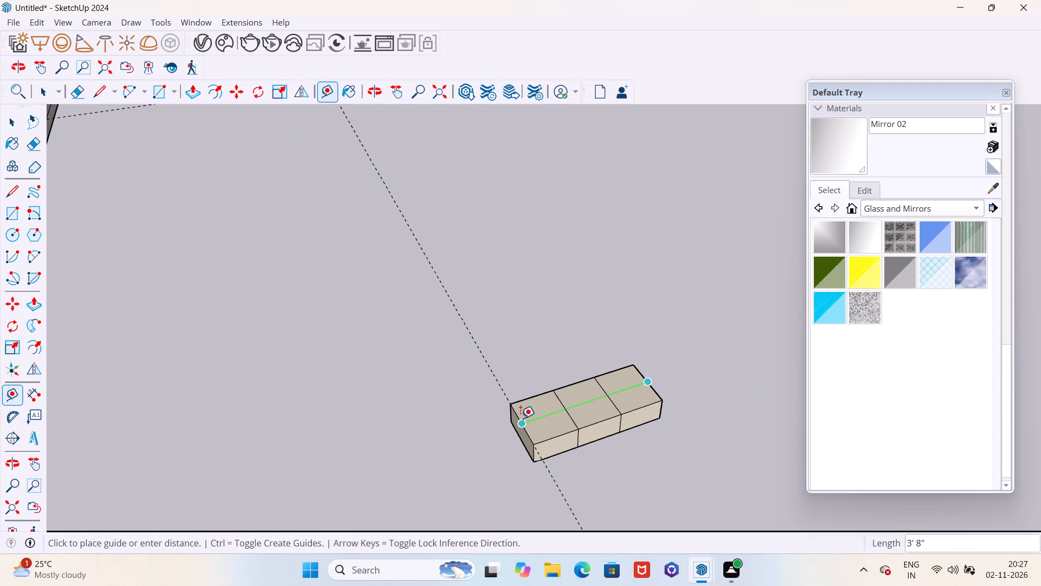
key("Escape")
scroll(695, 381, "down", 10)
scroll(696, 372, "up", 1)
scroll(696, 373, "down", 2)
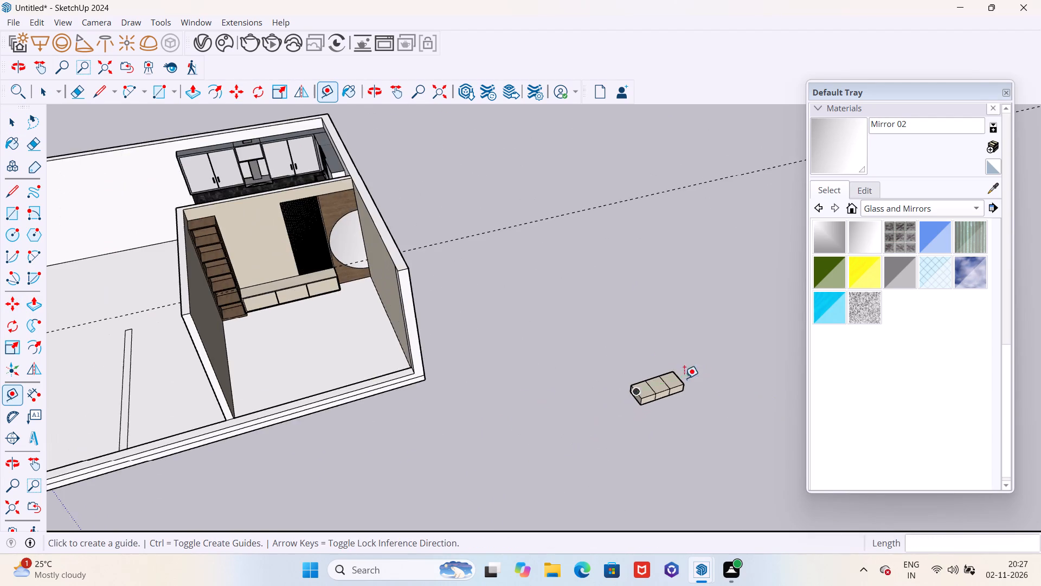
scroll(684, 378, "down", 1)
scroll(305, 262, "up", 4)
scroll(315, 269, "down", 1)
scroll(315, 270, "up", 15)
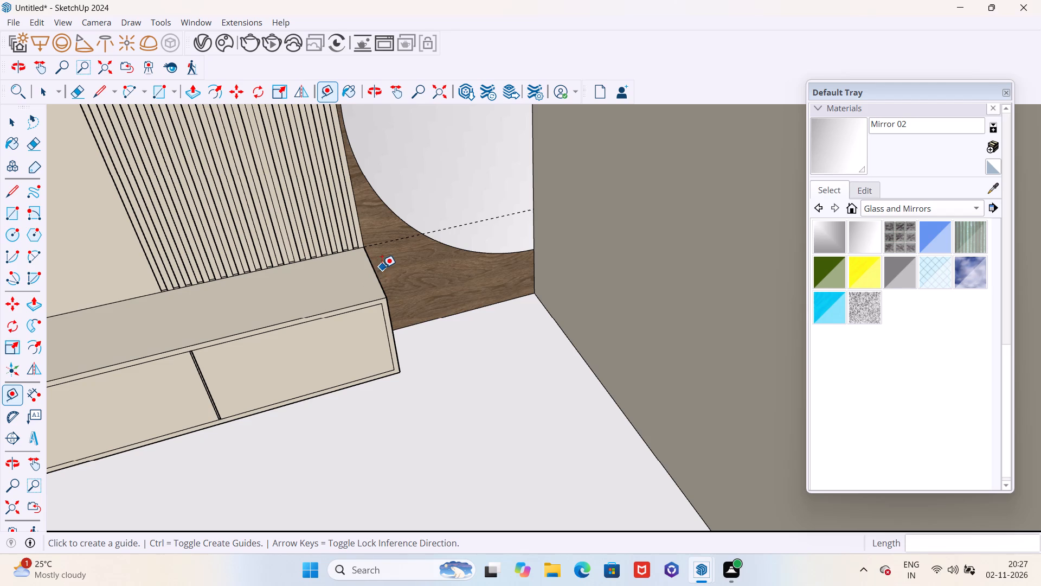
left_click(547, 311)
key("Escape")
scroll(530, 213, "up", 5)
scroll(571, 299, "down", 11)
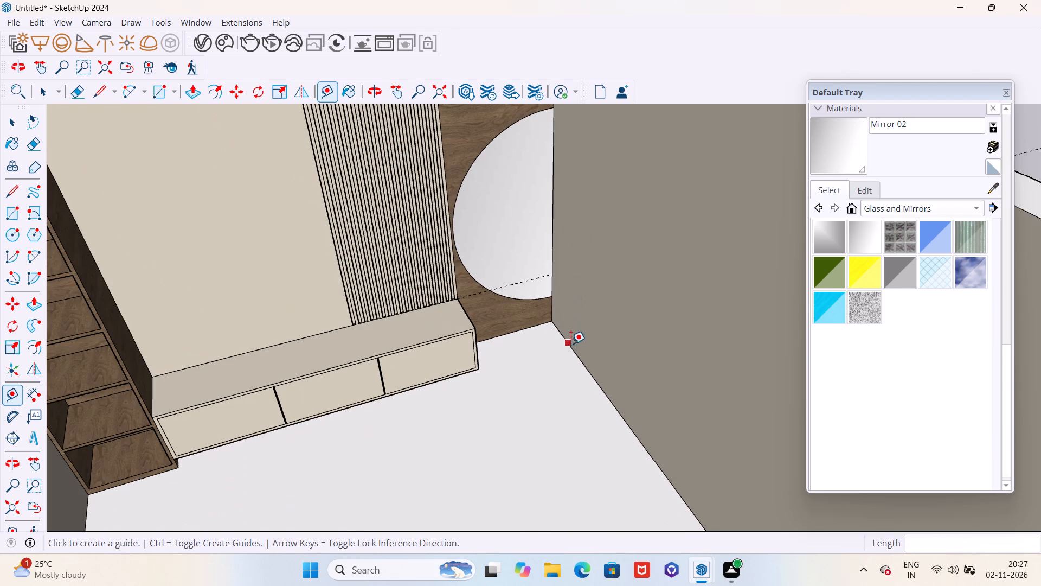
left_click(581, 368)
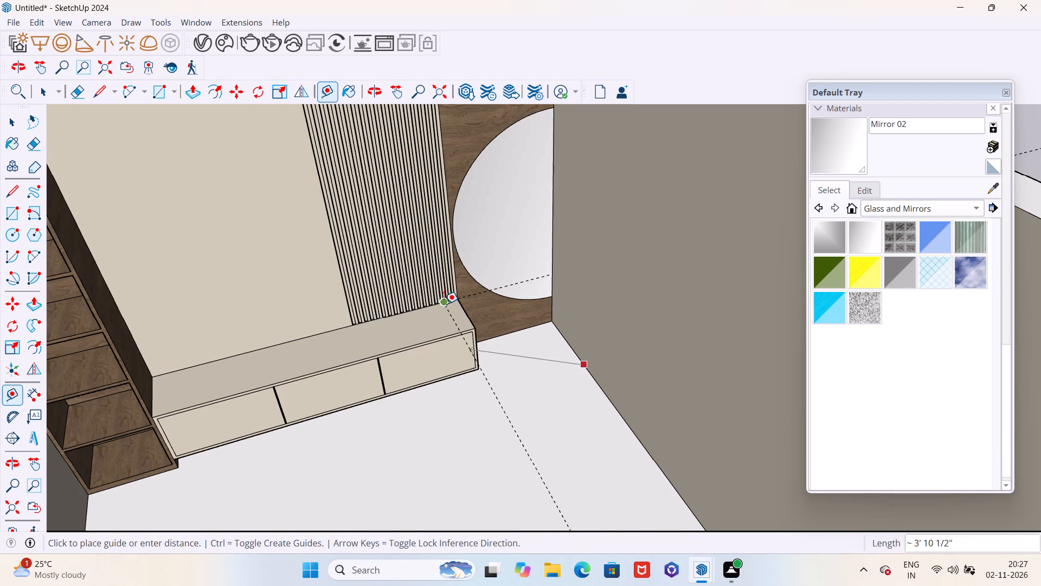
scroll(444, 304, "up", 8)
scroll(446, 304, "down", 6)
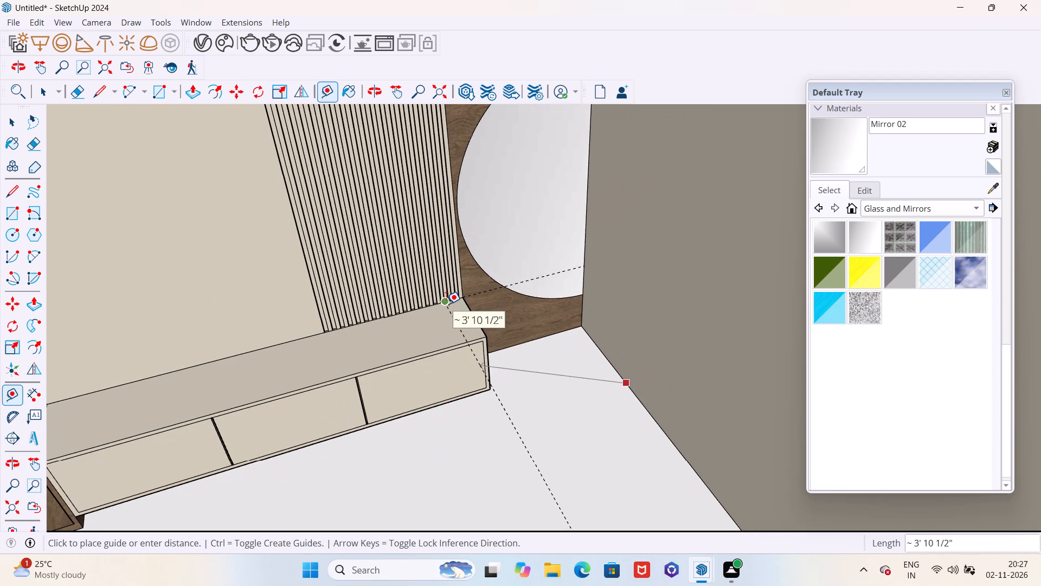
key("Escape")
Place a guide on the side wall 1' 10" above its floor edge, meeting the wood panel's guide at the room corner.
scroll(446, 304, "down", 10)
middle_click_drag(504, 298, 492, 297)
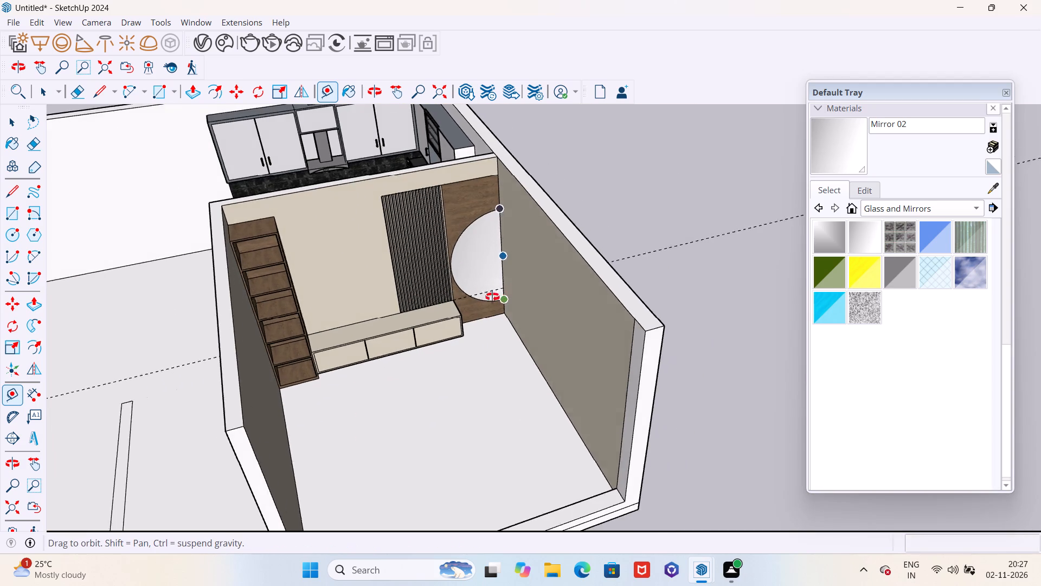
middle_click_drag(492, 297, 472, 282)
scroll(520, 329, "up", 5)
left_click(516, 343)
scroll(491, 240, "up", 2)
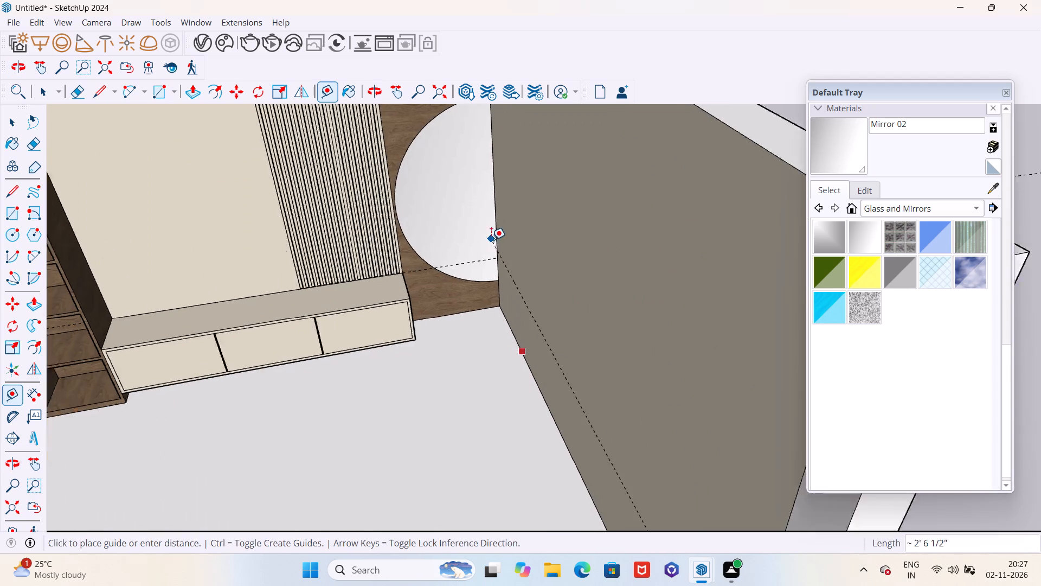
scroll(491, 240, "up", 9)
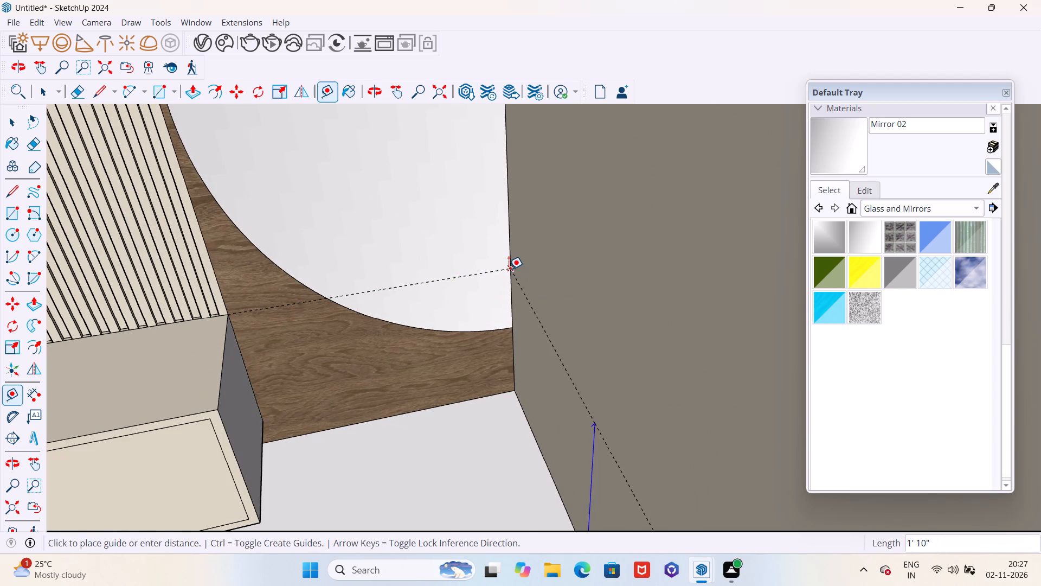
left_click(509, 269)
left_click(530, 306)
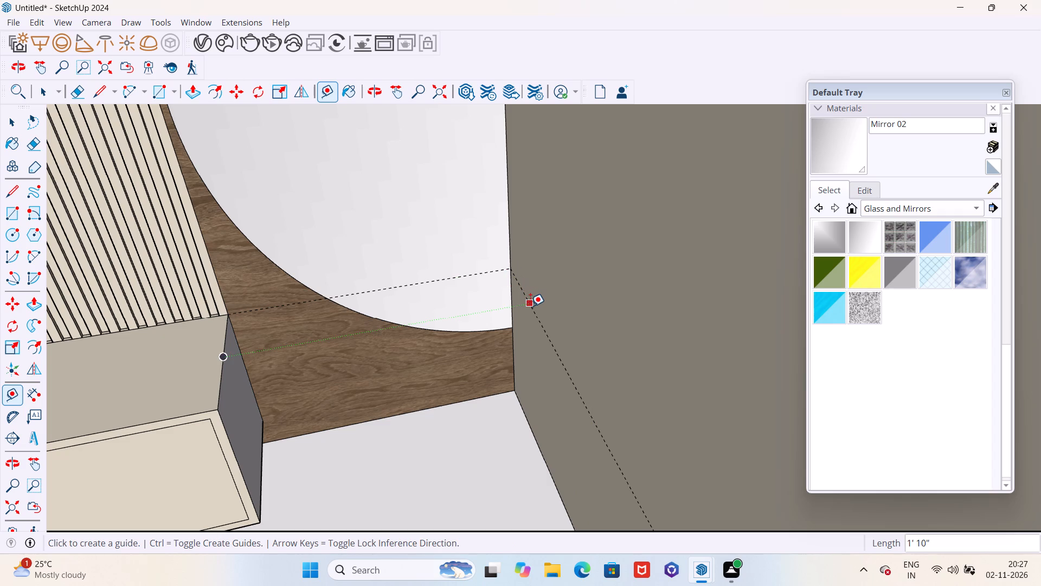
scroll(531, 304, "down", 11)
key("Escape")
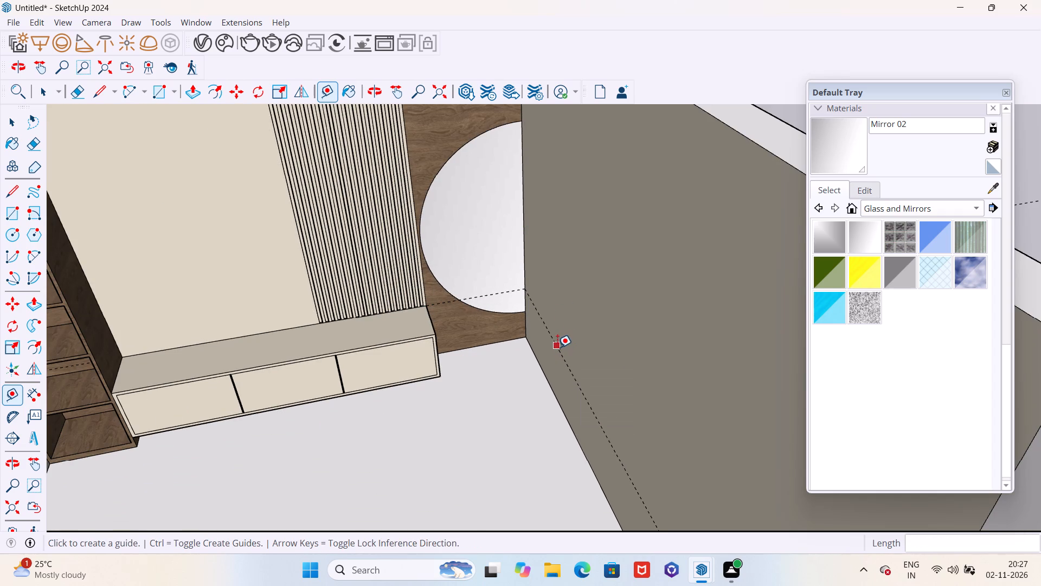
Place a parallel guide 3' 8" from the side wall's guide, offset toward the low cabinet.
left_click(557, 347)
scroll(392, 320, "up", 5)
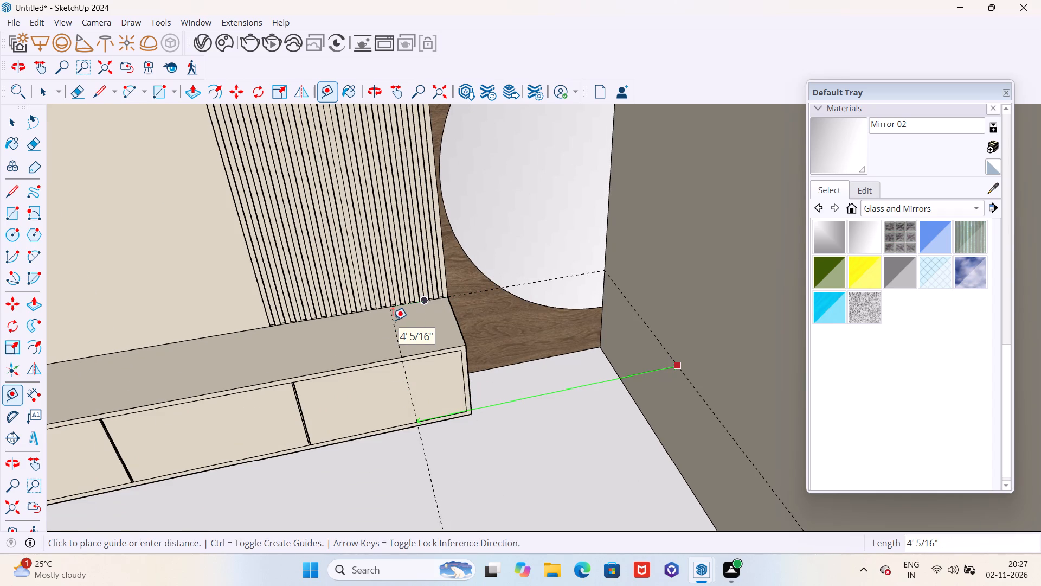
type("3'")
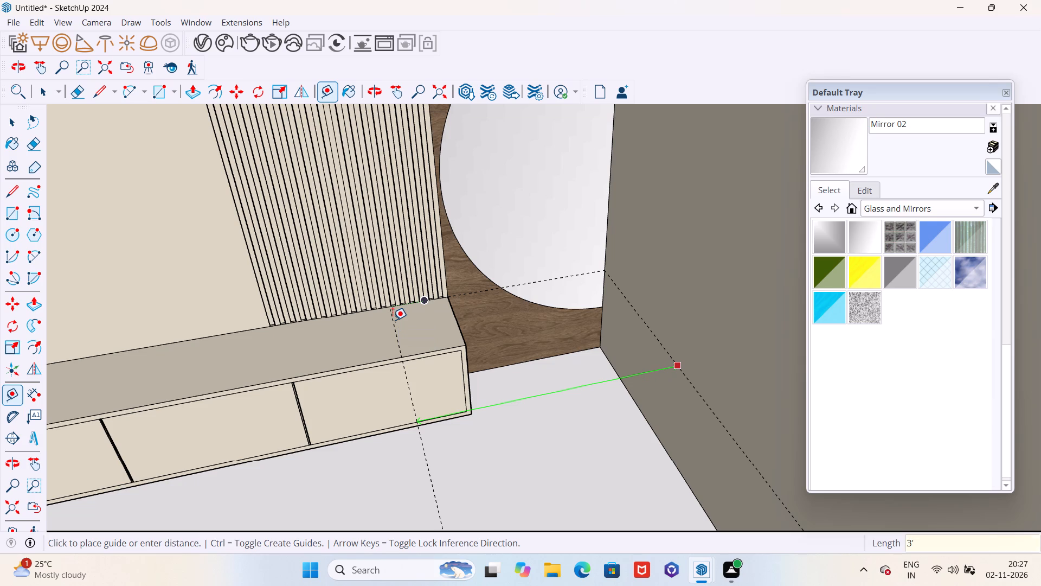
type("8\"")
key("Return")
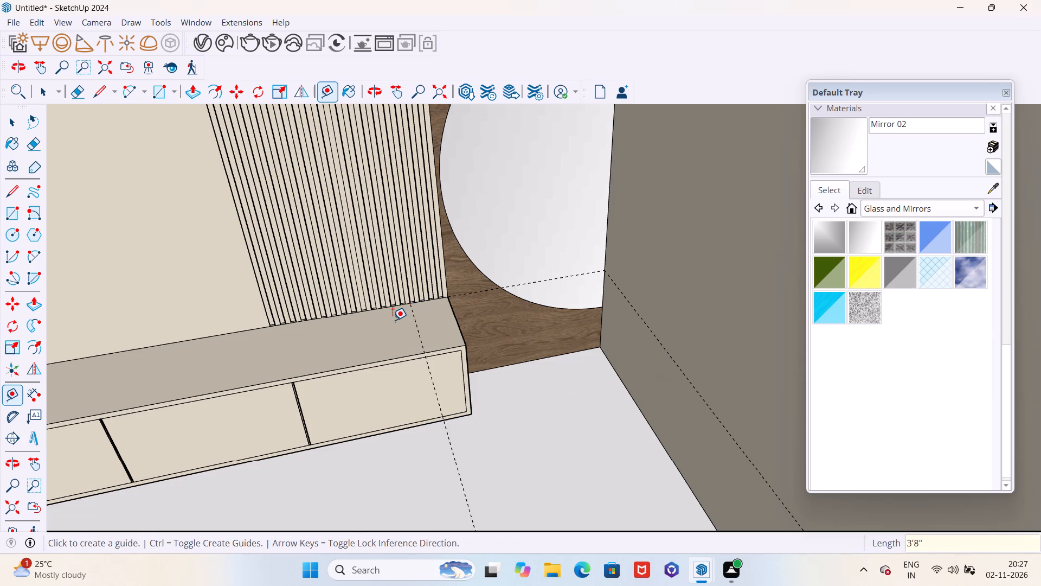
key("Escape")
Move the three-part drawer unit by its bottom back corner to where the 3' 8" guide meets the slatted panel at the low cabinet's top.
scroll(393, 315, "down", 5)
scroll(403, 302, "up", 1)
scroll(403, 301, "down", 12)
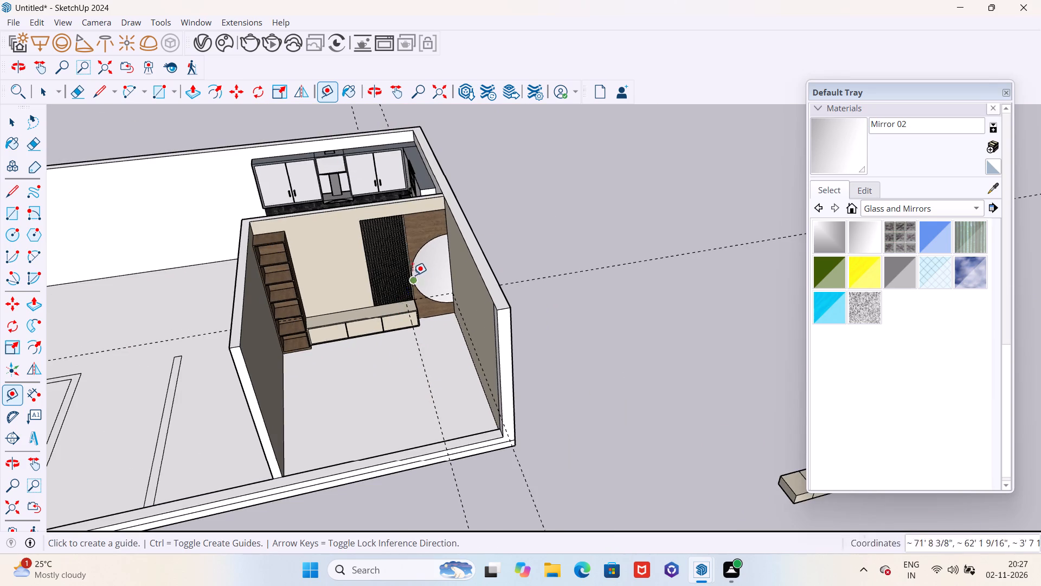
scroll(412, 272, "down", 6)
middle_click_drag(531, 384, 548, 377)
key("space")
scroll(595, 377, "up", 5)
left_click_drag(568, 333, 732, 413)
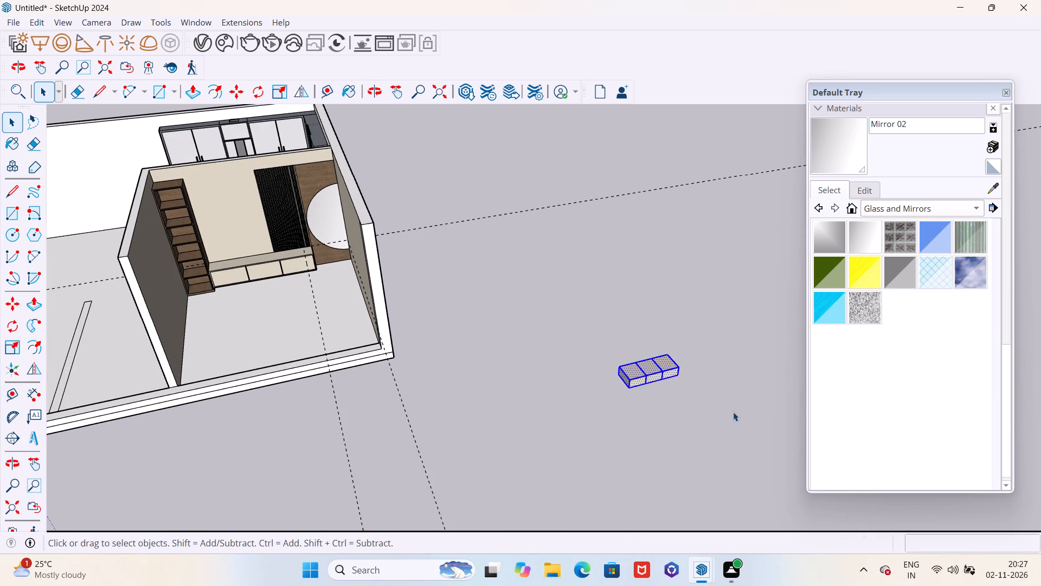
scroll(631, 402, "up", 5)
key("m")
scroll(580, 393, "up", 1)
middle_click_drag(581, 393, 628, 397)
scroll(654, 356, "up", 5)
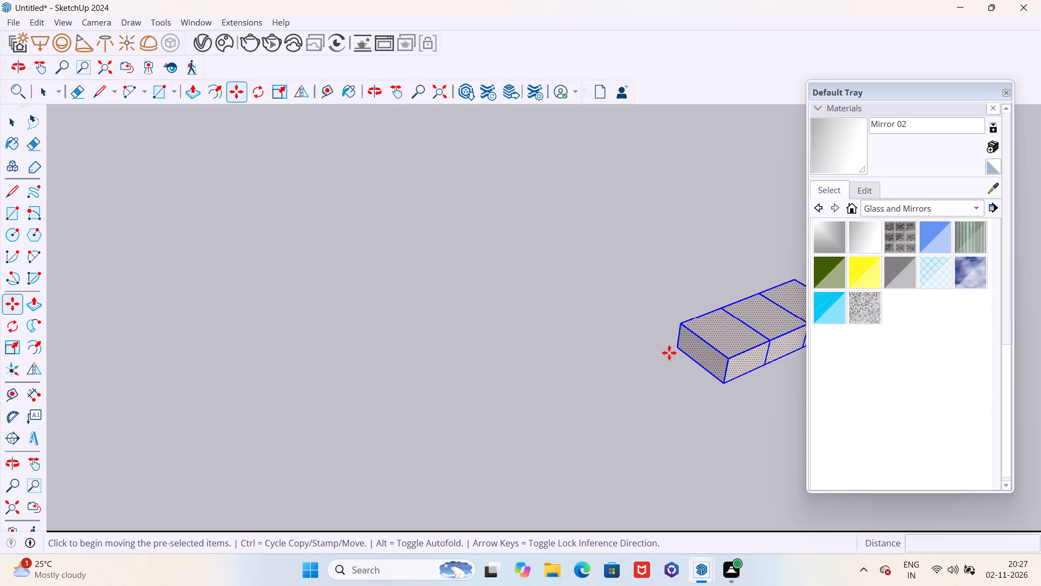
left_click(677, 348)
scroll(677, 348, "down", 14)
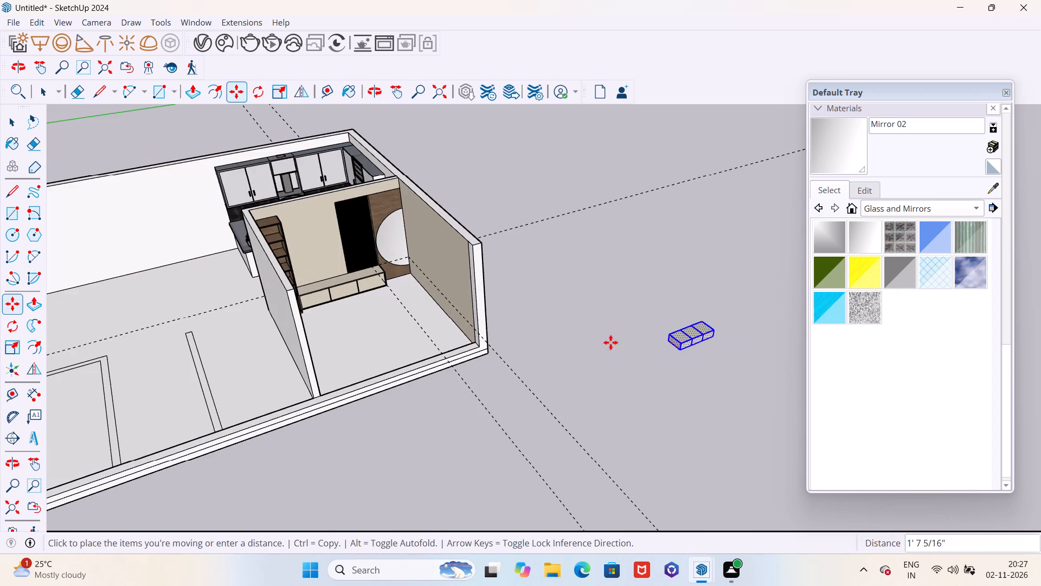
scroll(316, 262, "up", 6)
scroll(382, 274, "up", 20)
scroll(382, 274, "up", 3)
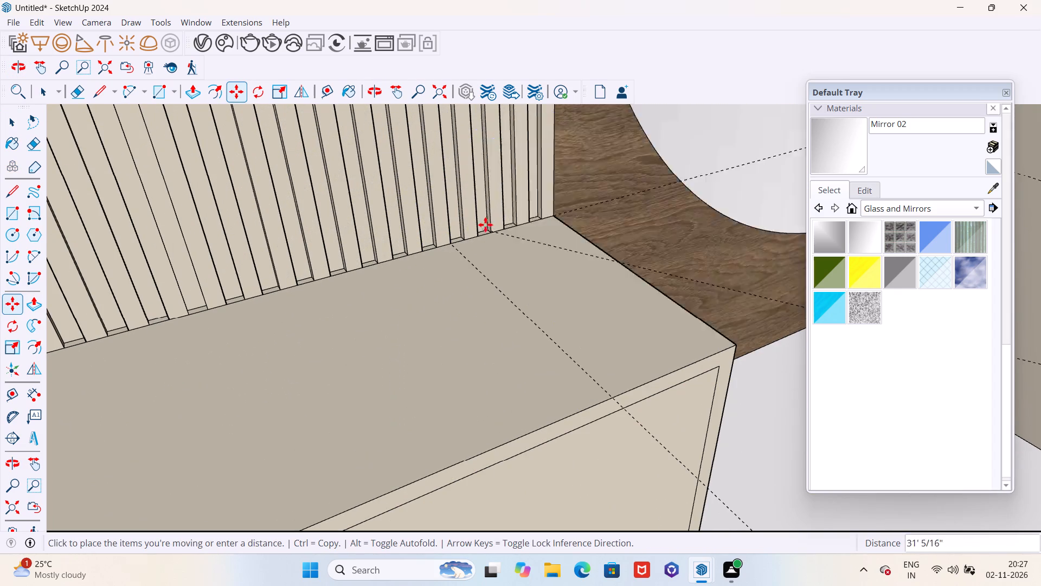
left_click(452, 246)
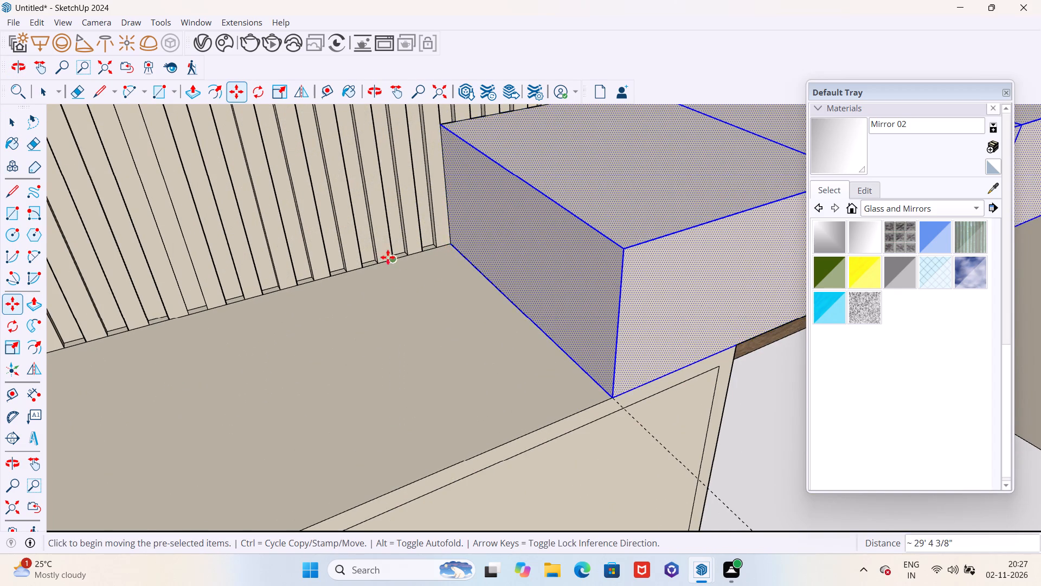
scroll(356, 264, "down", 14)
middle_click_drag(489, 317, 355, 250)
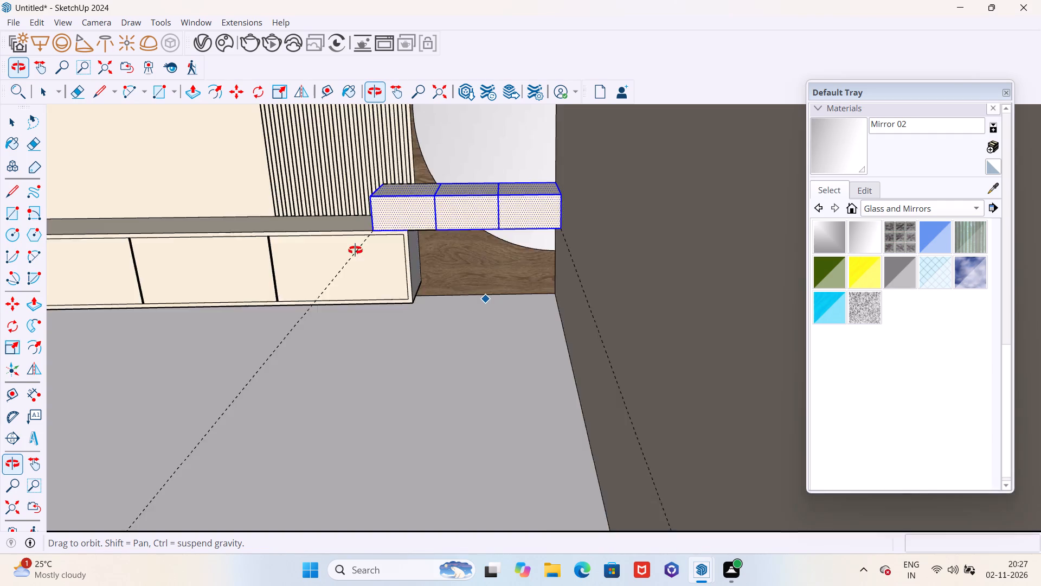
Erase the two construction guides crossing the room and extending outside it.
middle_click_drag(355, 250, 338, 281)
key("Escape")
scroll(481, 264, "down", 5)
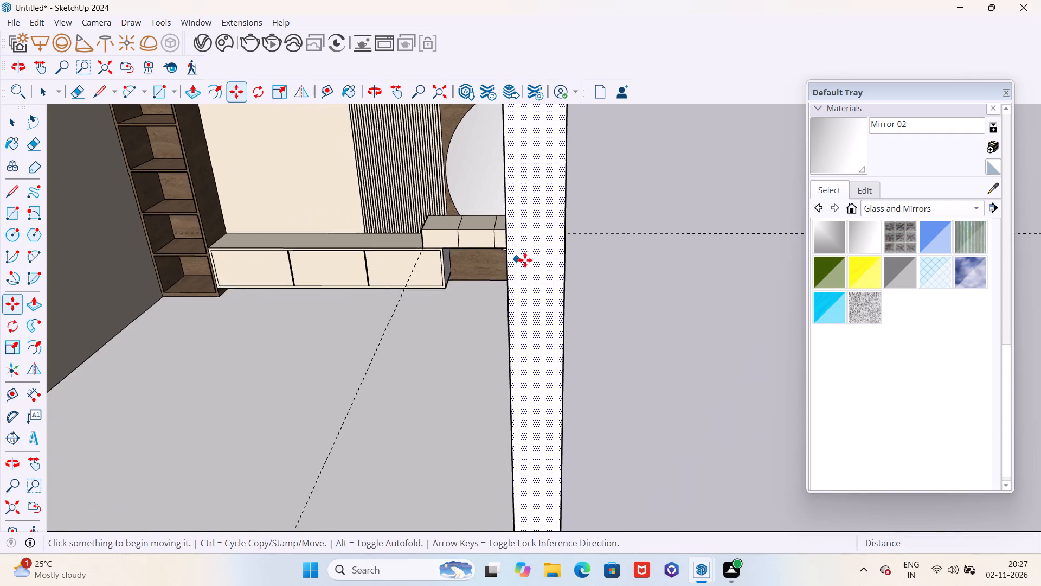
scroll(525, 260, "down", 4)
scroll(529, 258, "up", 1)
scroll(530, 258, "down", 4)
middle_click_drag(433, 263, 503, 259)
scroll(374, 288, "down", 7)
key("space")
scroll(387, 300, "down", 5)
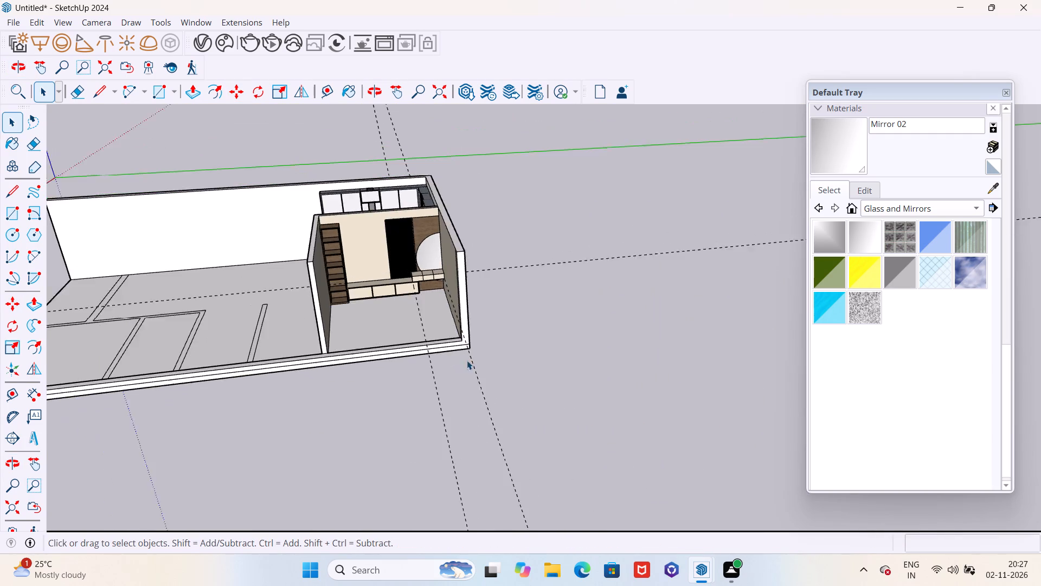
middle_click_drag(532, 368, 501, 375)
key("e")
left_click_drag(525, 257, 511, 341)
left_click_drag(497, 434, 314, 434)
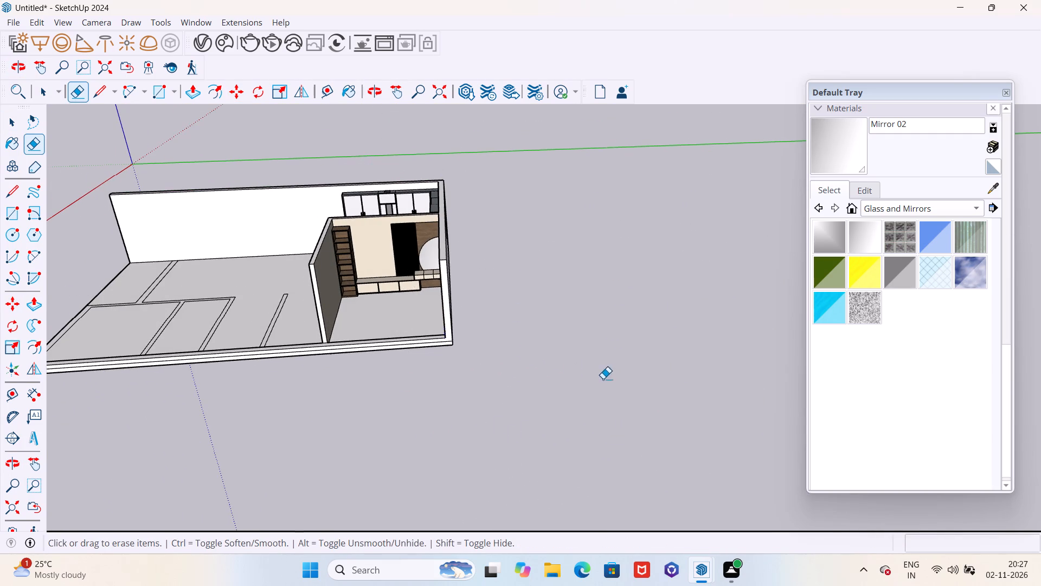
Examine the fitted drawer unit and the furnished back wall from the open front of the room.
scroll(606, 379, "down", 5)
middle_click_drag(480, 378, 493, 261)
scroll(486, 264, "up", 10)
scroll(475, 233, "down", 5)
middle_click_drag(486, 252, 454, 309)
scroll(339, 370, "up", 6)
scroll(453, 295, "up", 4)
scroll(408, 275, "down", 4)
middle_click_drag(410, 273, 439, 277)
scroll(441, 266, "down", 3)
scroll(446, 264, "up", 5)
middle_click_drag(487, 269, 471, 269)
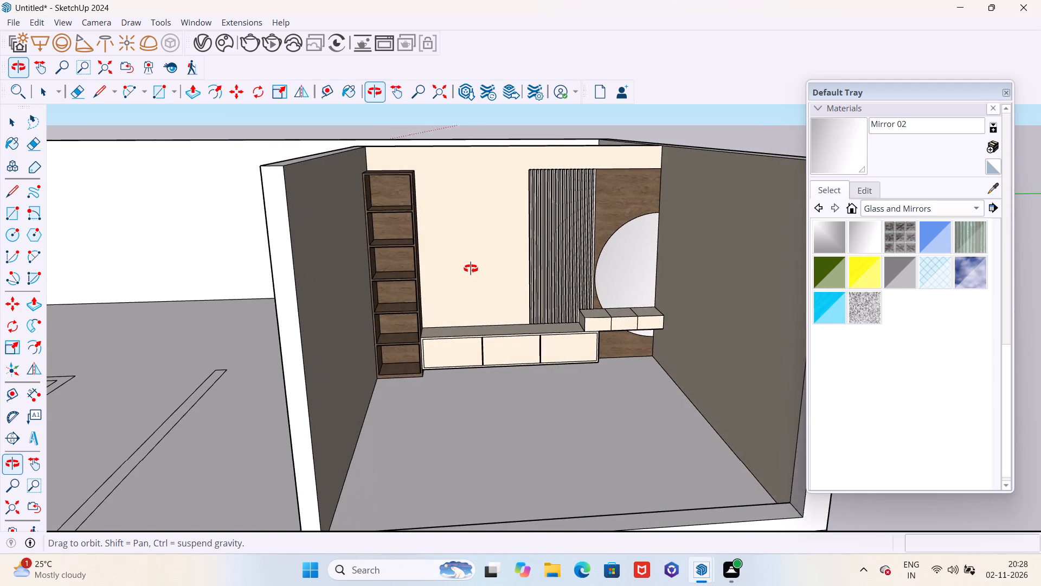
middle_click_drag(471, 269, 466, 269)
scroll(384, 231, "up", 5)
scroll(390, 231, "down", 4)
middle_click_drag(391, 253, 367, 242)
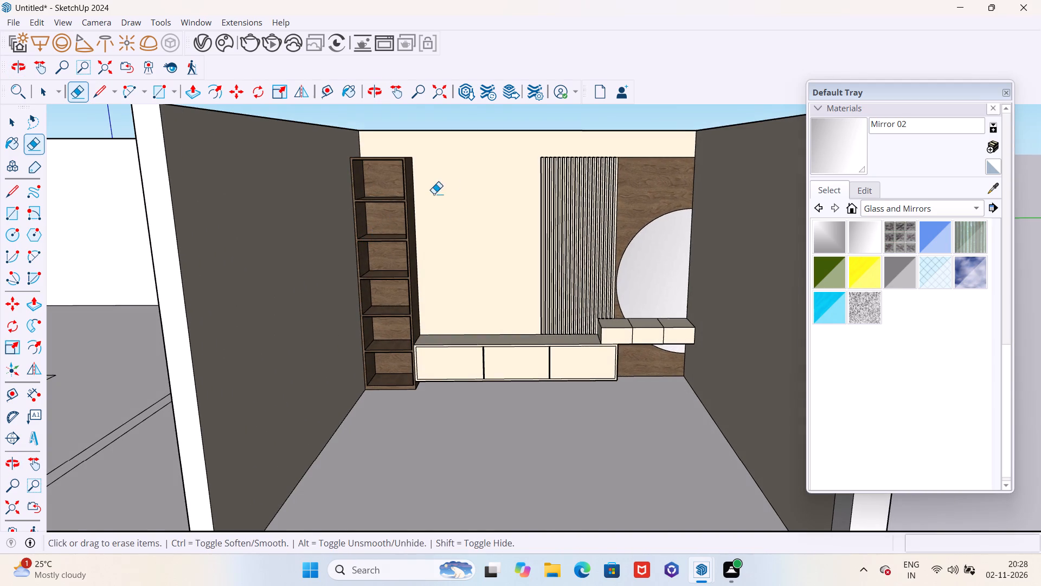
scroll(511, 176, "up", 2)
scroll(514, 174, "down", 2)
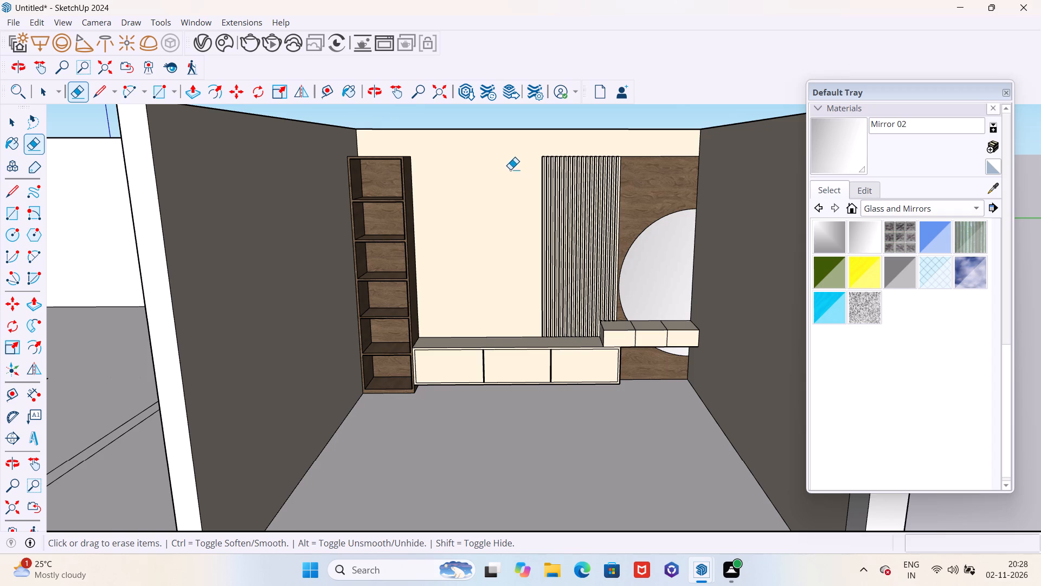
Enable the Click-Change 2 - Kitchen equipment tool set.
left_click(99, 22)
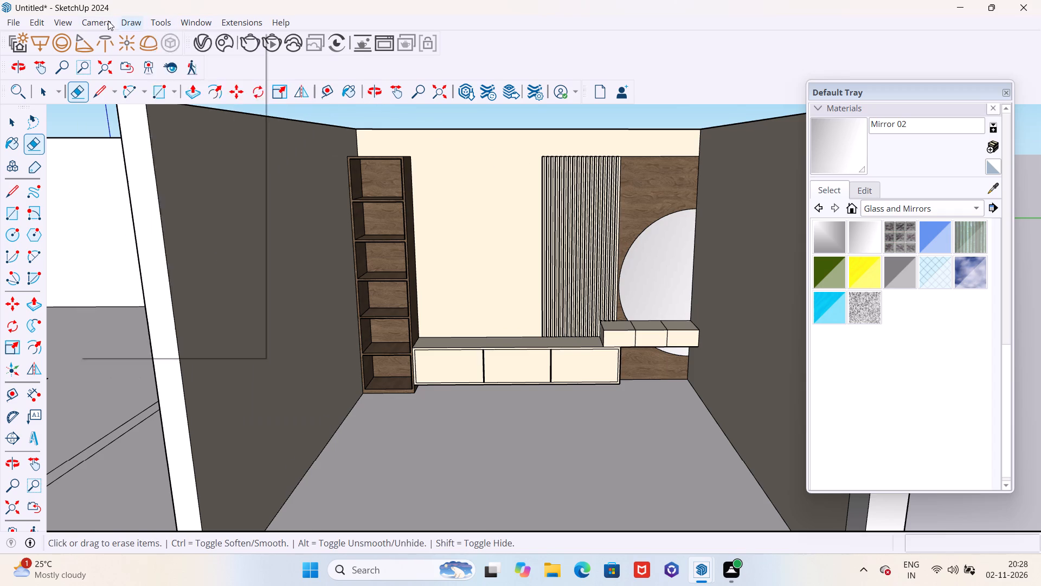
left_click(73, 37)
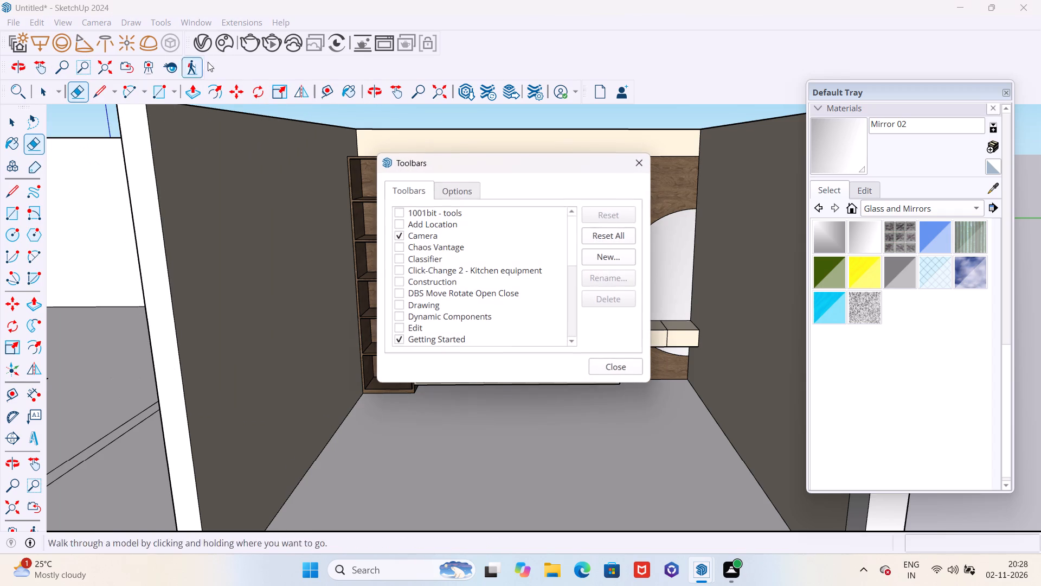
left_click(399, 270)
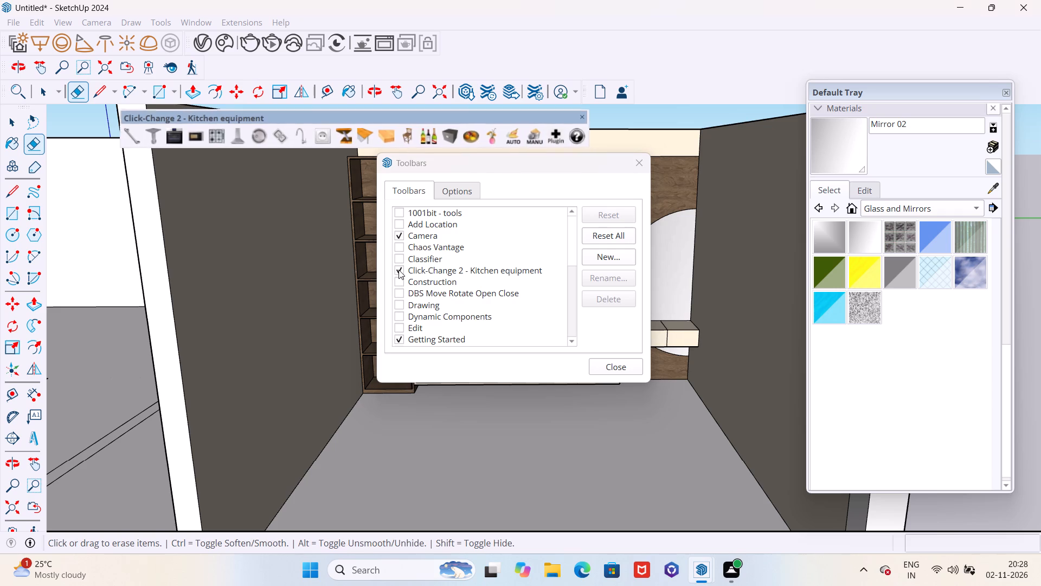
left_click(644, 160)
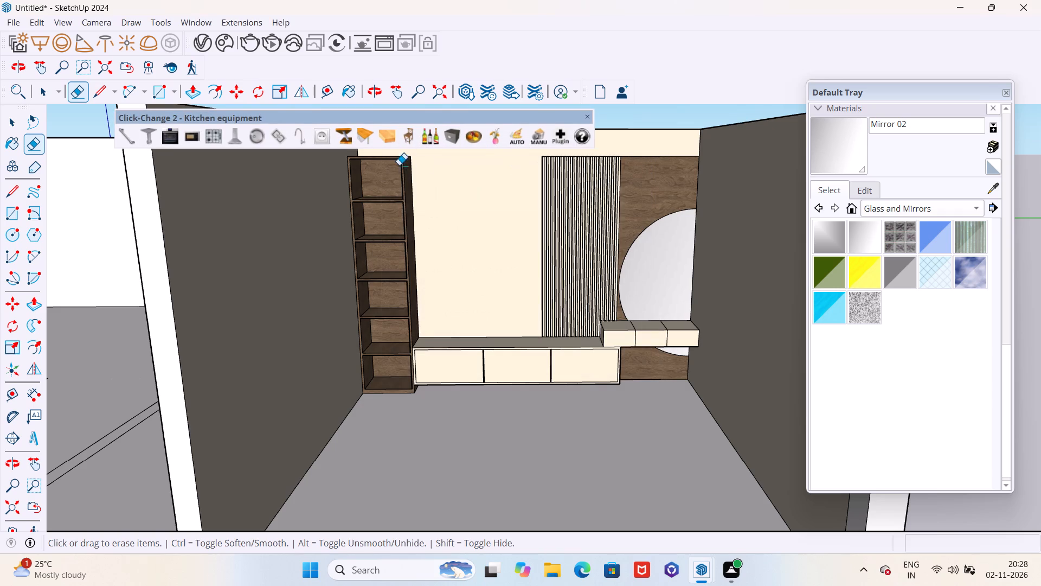
Place a glass vase with red flowers on the low cabinet top beside the tall shelf unit.
left_click(494, 145)
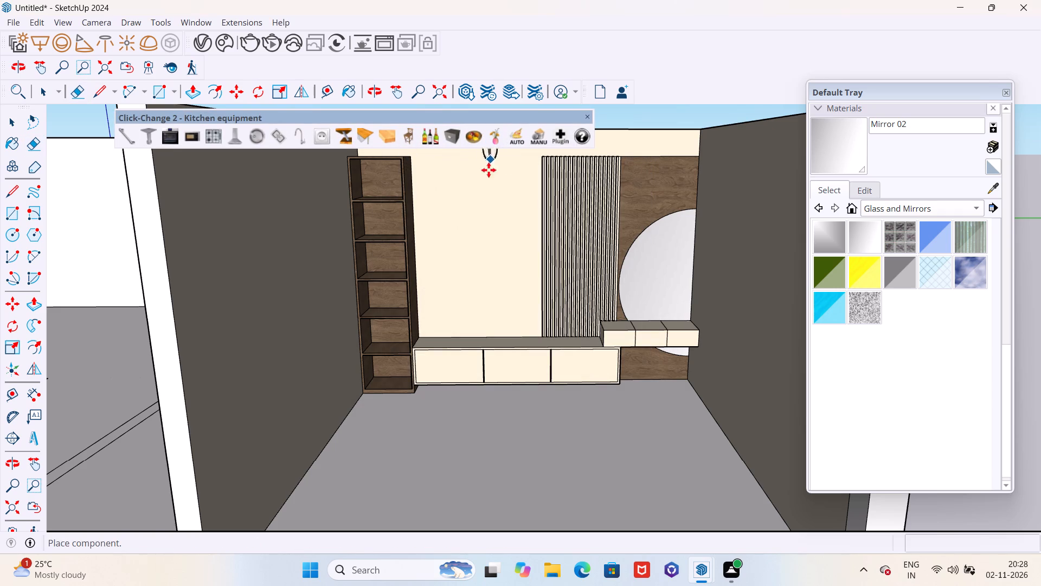
scroll(435, 348, "up", 12)
scroll(429, 337, "down", 5)
left_click(429, 337)
scroll(429, 337, "down", 3)
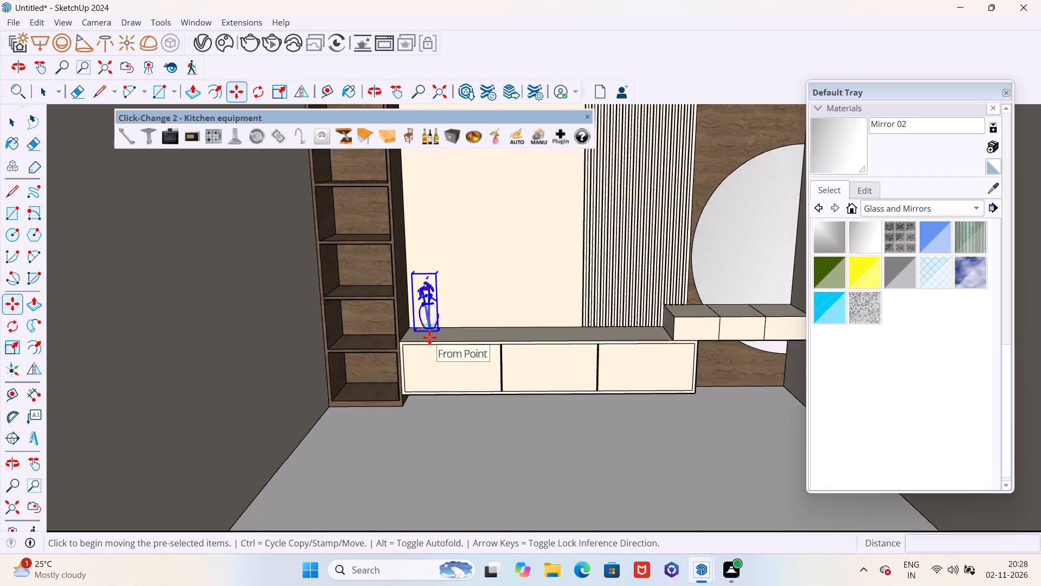
Move the glass vase across the low cabinet top toward its front edge and the tall shelf unit.
scroll(429, 337, "down", 2)
scroll(464, 335, "up", 3)
scroll(464, 334, "down", 2)
scroll(464, 333, "up", 8)
middle_click_drag(451, 323, 340, 374)
scroll(385, 341, "up", 5)
left_click(407, 367)
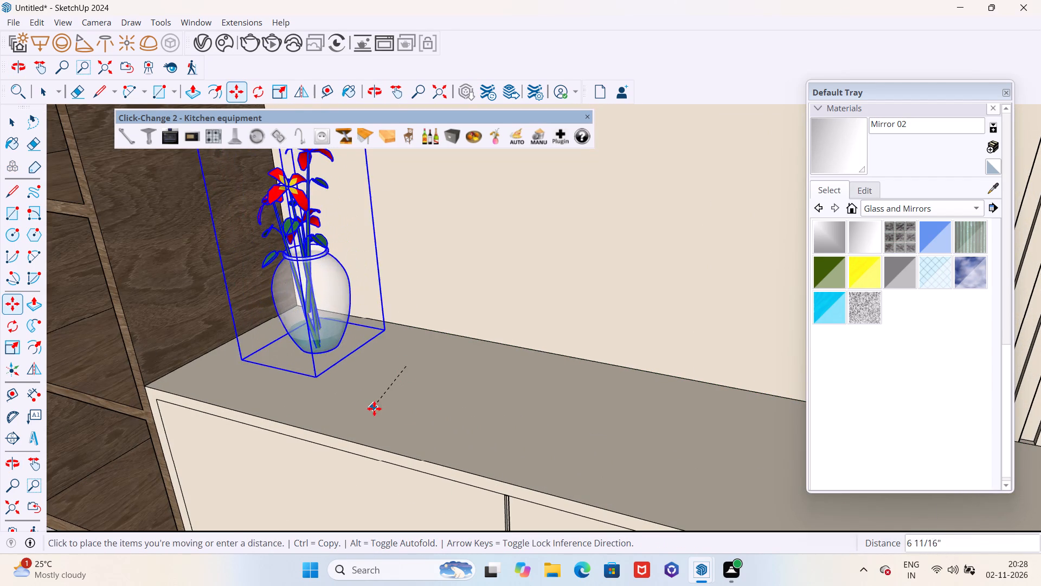
left_click(355, 418)
scroll(493, 383, "down", 10)
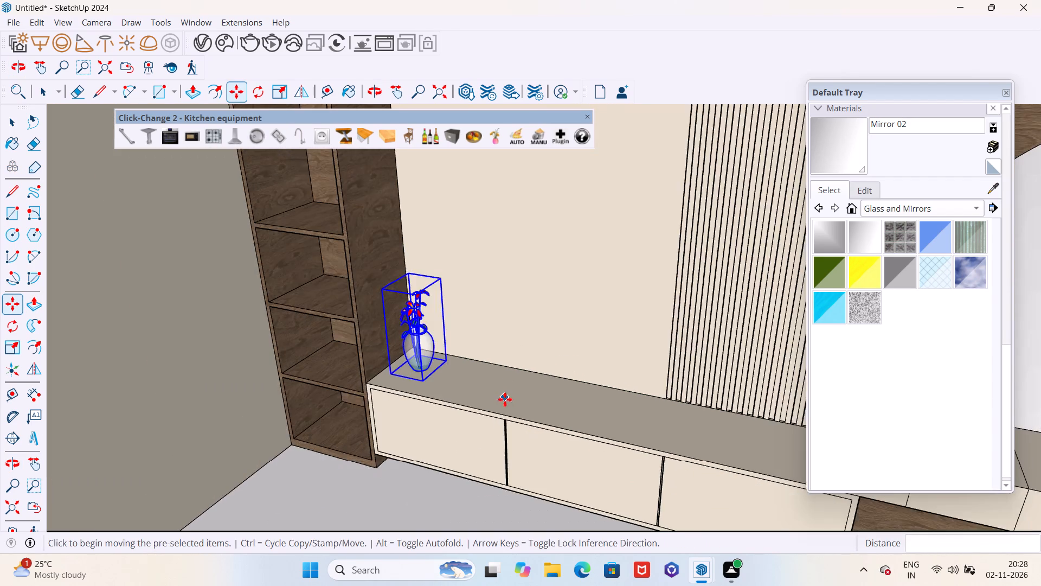
Swap the selected vase through the available plant models to the slim pale vase with white flowers.
middle_click_drag(506, 400, 588, 351)
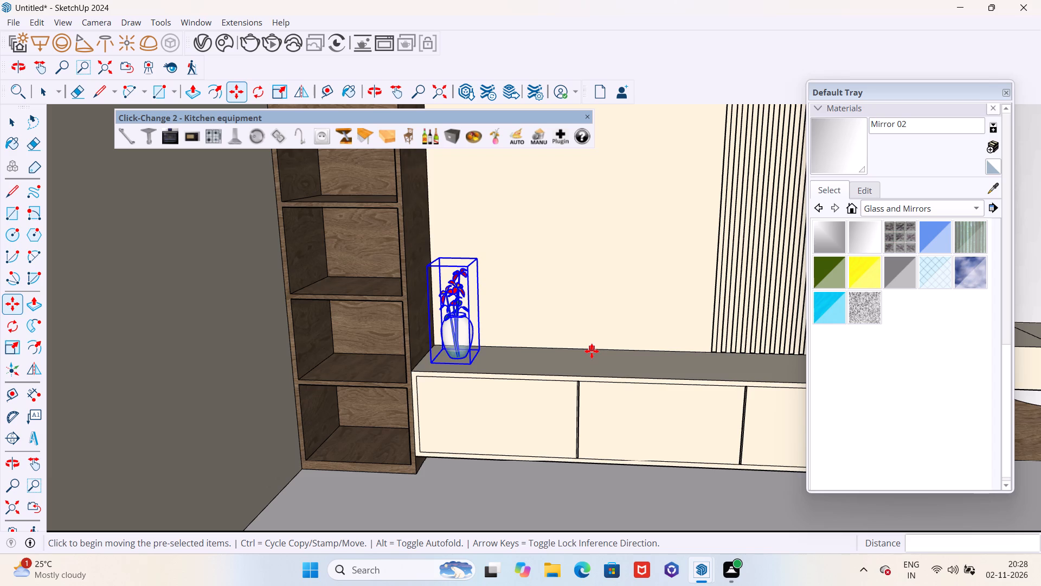
scroll(561, 364, "down", 12)
middle_click_drag(461, 399, 479, 399)
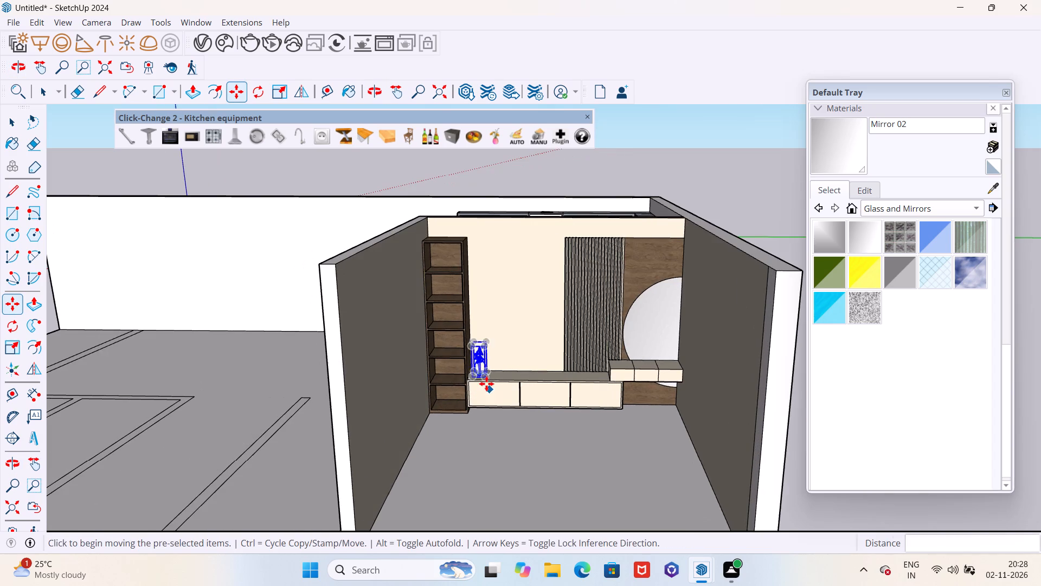
scroll(485, 381, "up", 12)
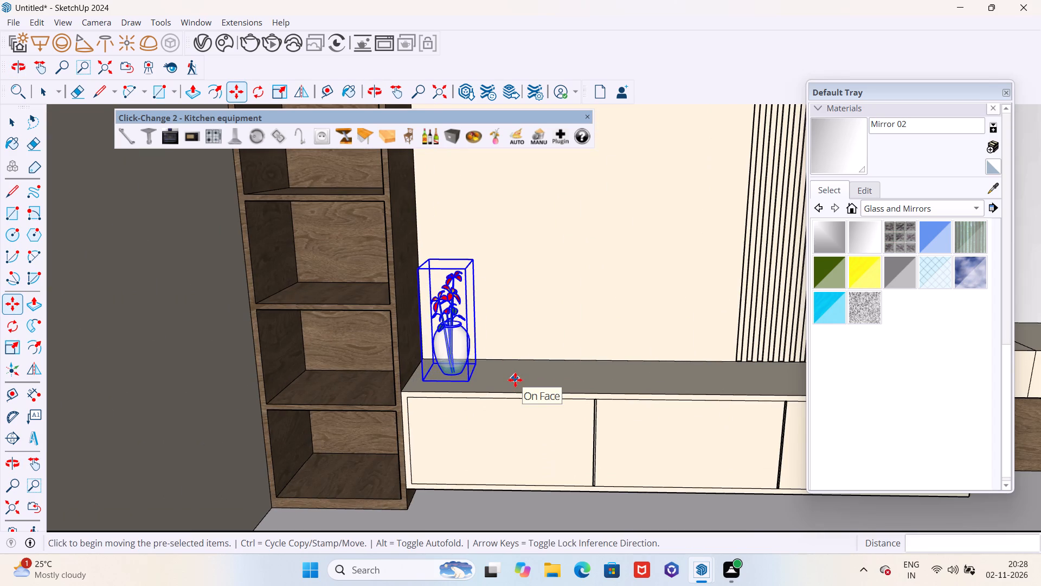
left_click(495, 142)
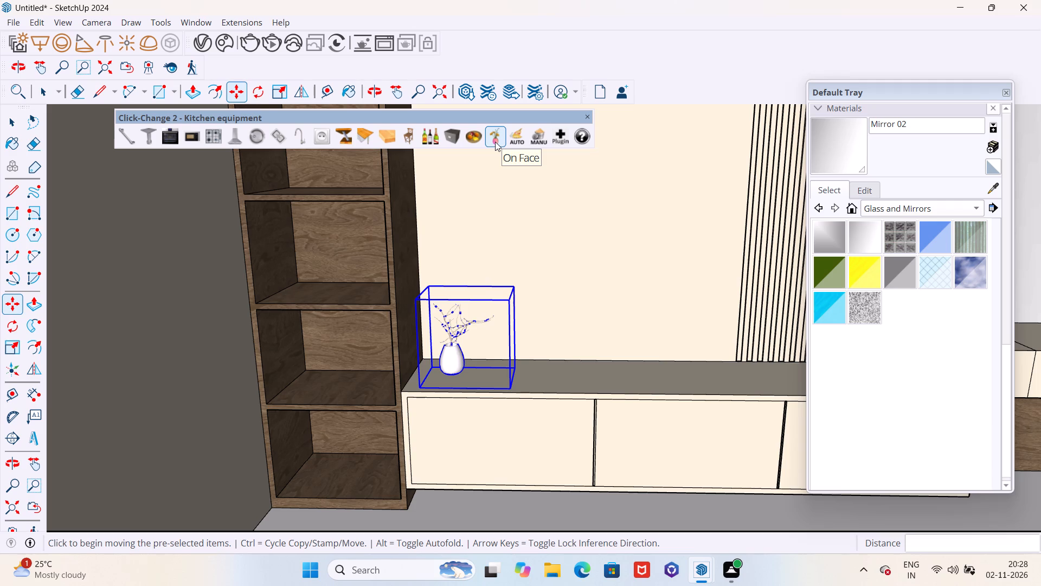
left_click(495, 142)
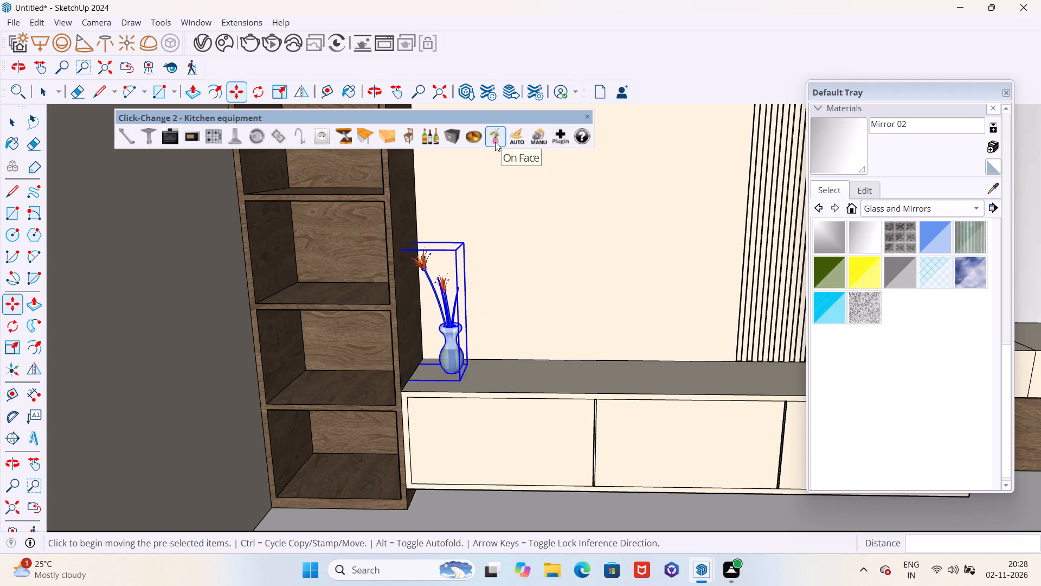
left_click(495, 142)
left_click(495, 142)
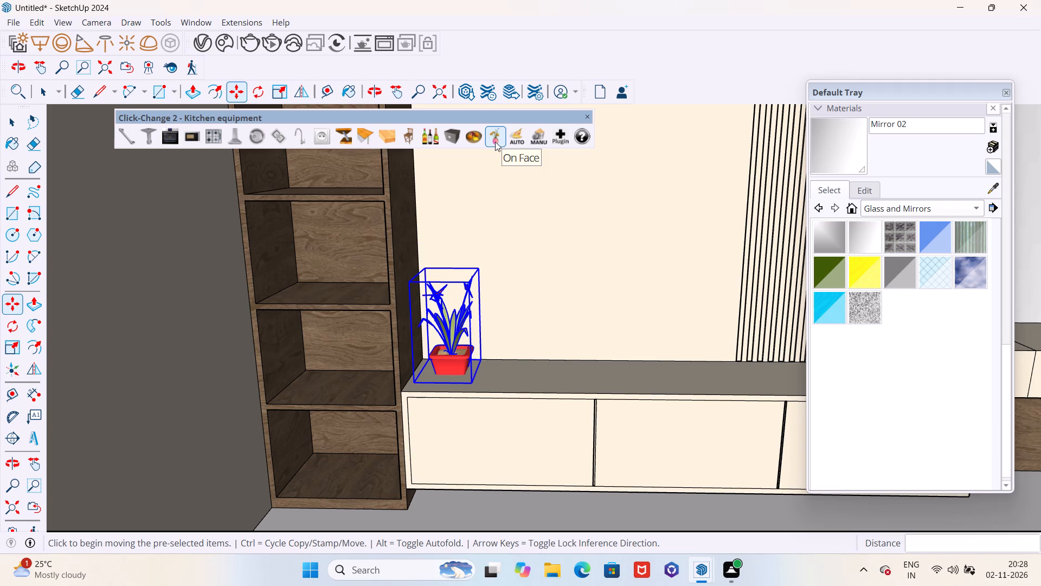
left_click(495, 142)
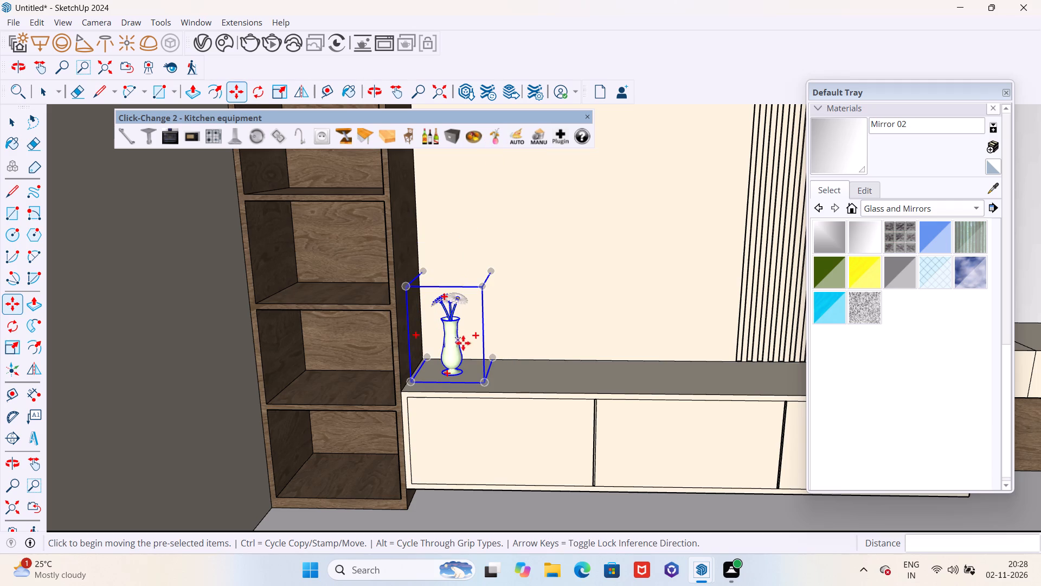
Move the slim white-flower vase about 5' 11" from the low cabinet into the tall shelf unit's top compartment.
scroll(458, 378, "up", 10)
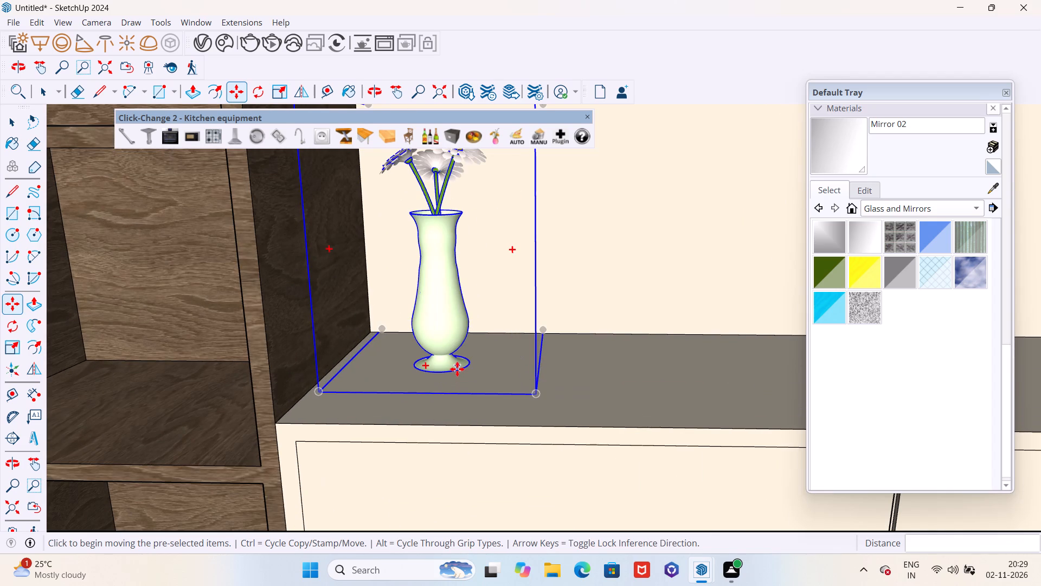
left_click(457, 369)
scroll(465, 377, "down", 18)
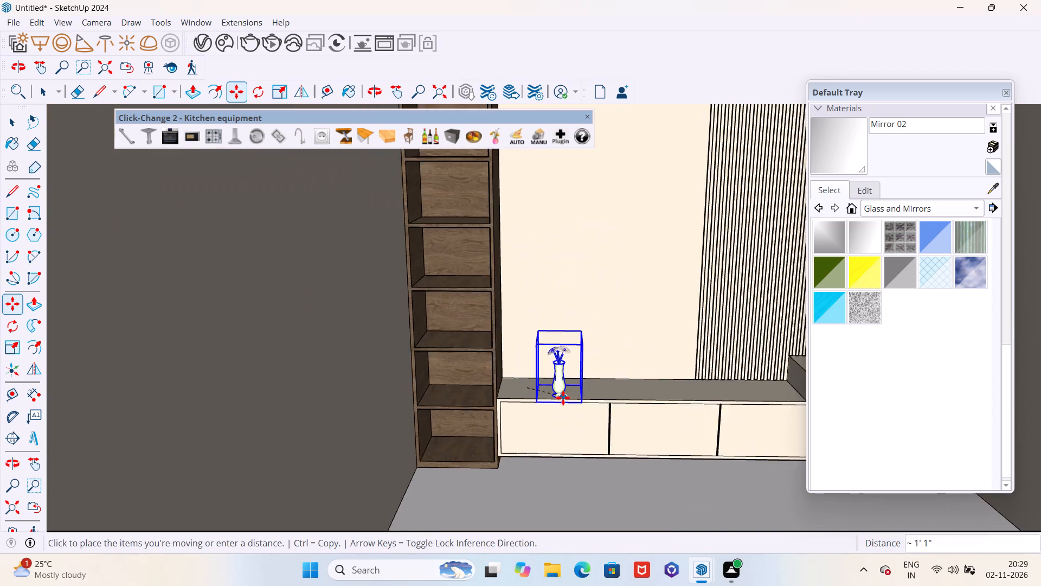
scroll(563, 397, "down", 4)
scroll(492, 252, "up", 1)
scroll(491, 250, "down", 1)
scroll(491, 250, "up", 14)
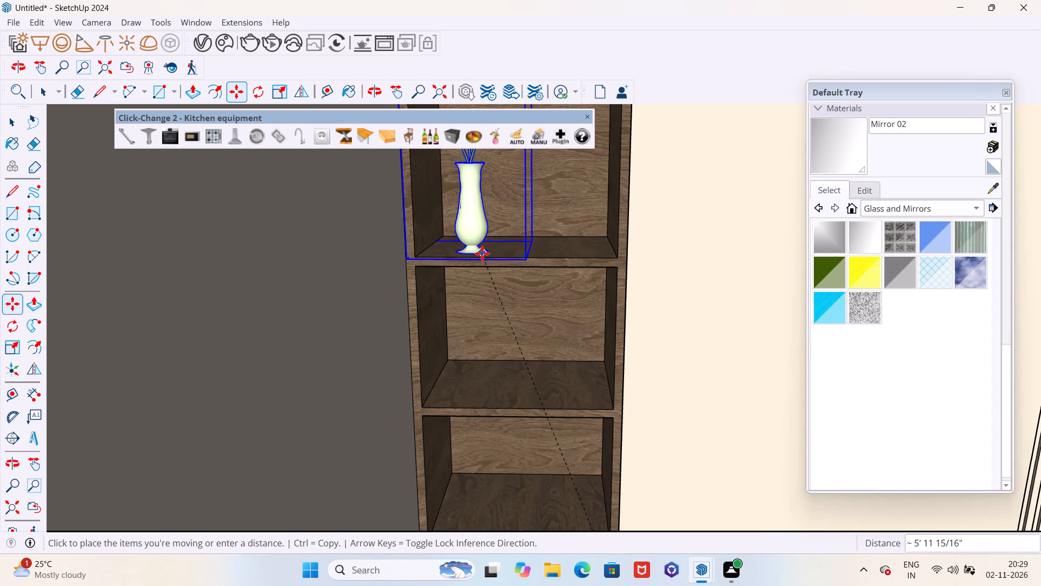
left_click(509, 252)
scroll(496, 296, "down", 6)
scroll(492, 366, "down", 4)
middle_click_drag(496, 367, 477, 327)
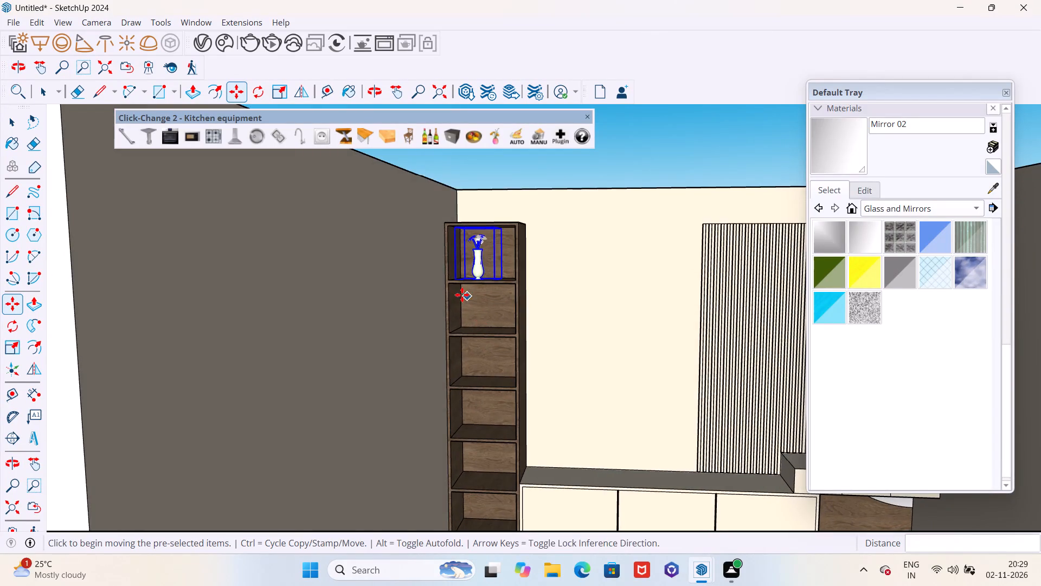
scroll(453, 291, "down", 6)
middle_click_drag(467, 313, 475, 348)
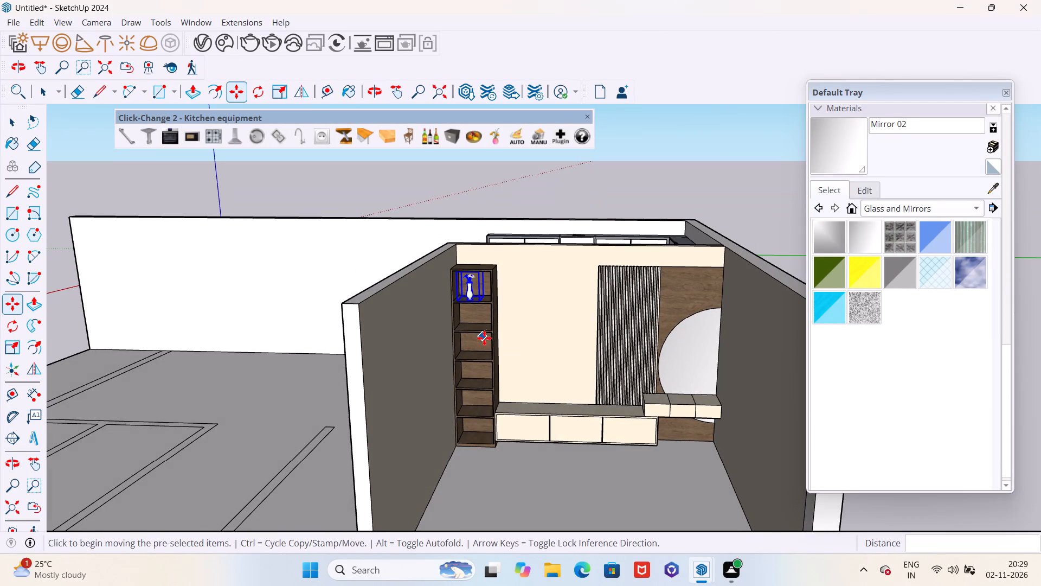
key("Escape")
Place another glass vase with red flowers on the low cabinet top beside the tall shelf unit.
scroll(504, 164, "up", 2)
left_click(496, 141)
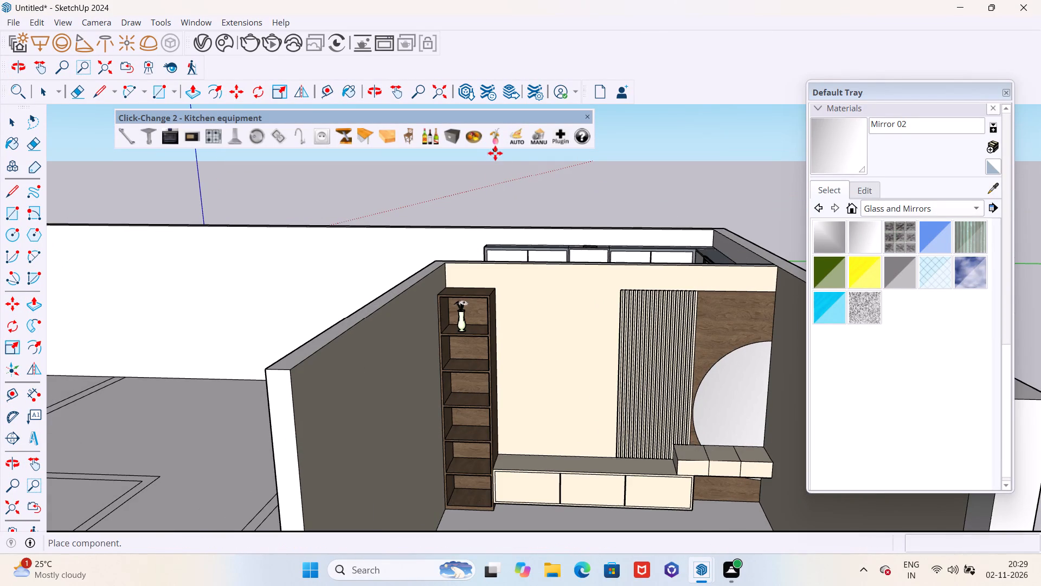
scroll(513, 287, "down", 5)
scroll(510, 419, "up", 17)
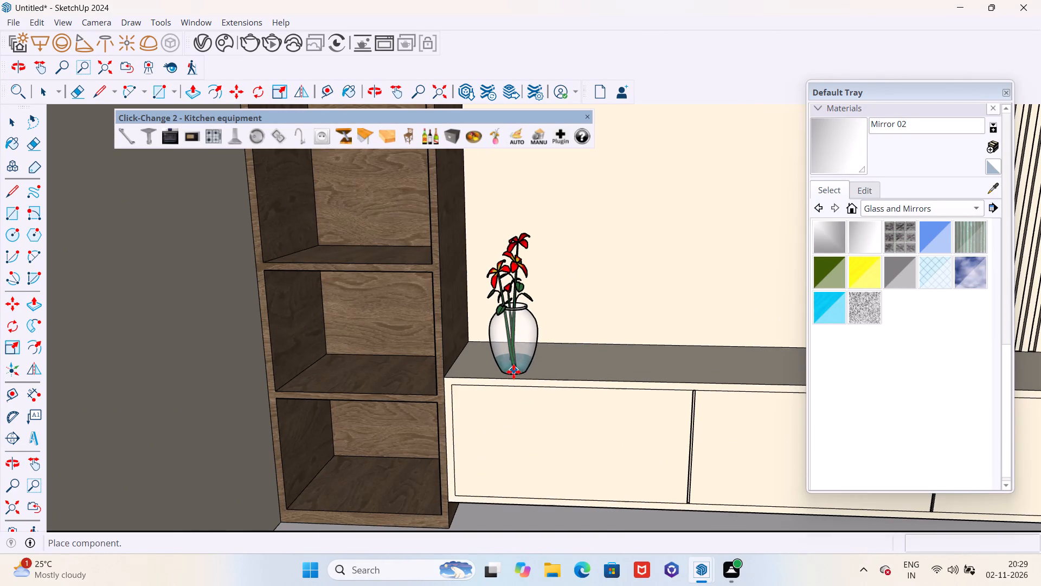
left_click(513, 368)
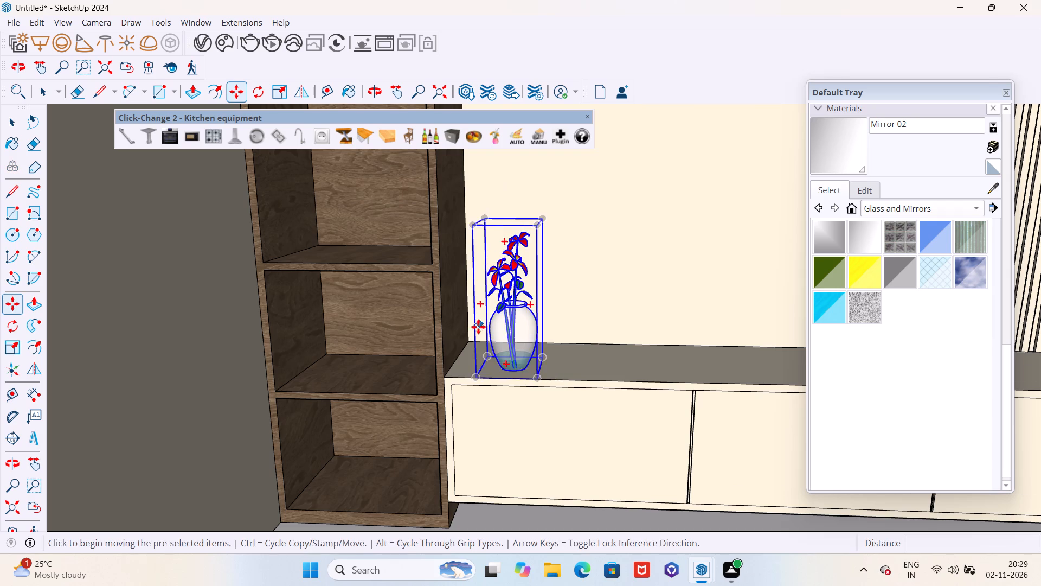
Review the placed vases against the furnished wall and the whole model, leaving nothing selected.
scroll(478, 327, "down", 3)
scroll(478, 327, "up", 2)
scroll(478, 328, "down", 13)
middle_click_drag(515, 364, 525, 365)
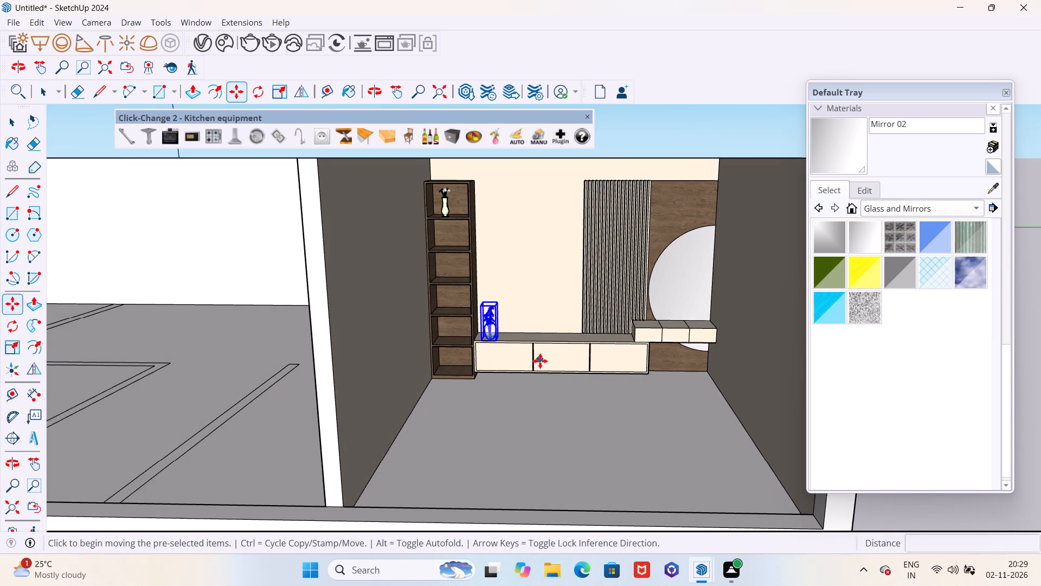
scroll(540, 361, "up", 5)
scroll(532, 361, "down", 5)
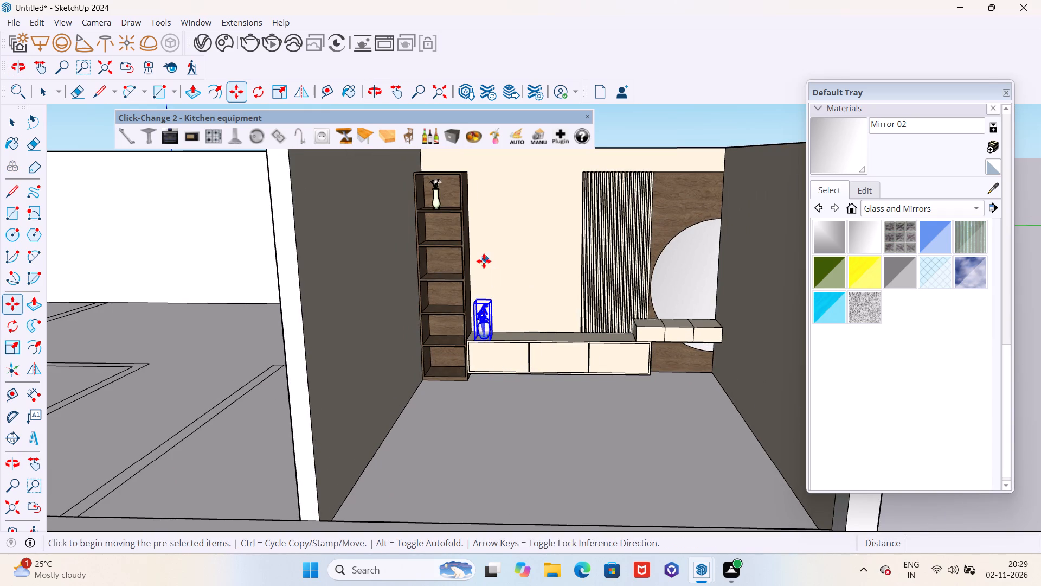
type("```")
key("grave")
scroll(455, 392, "down", 10)
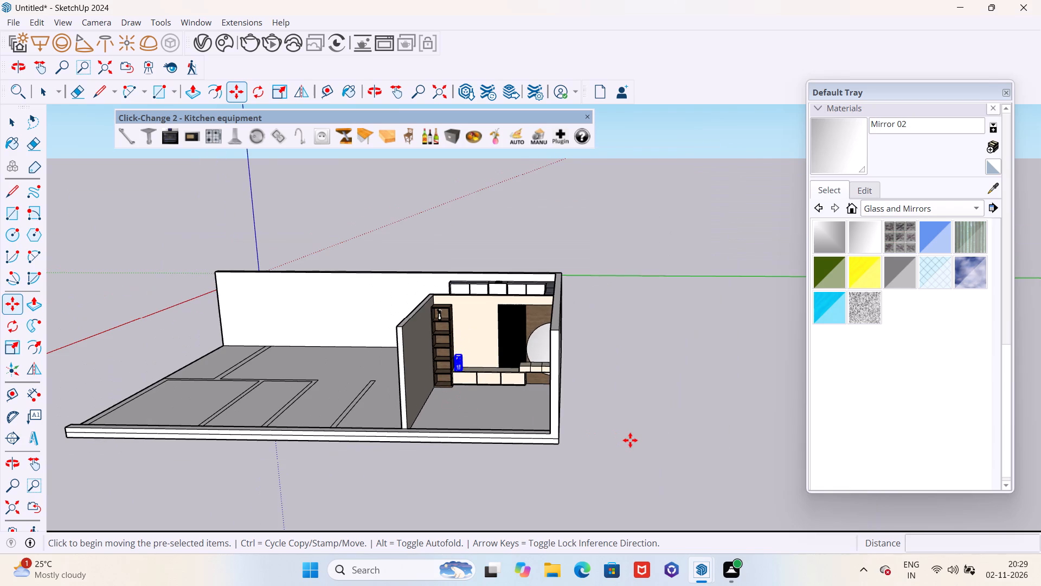
key("space")
left_click(641, 432)
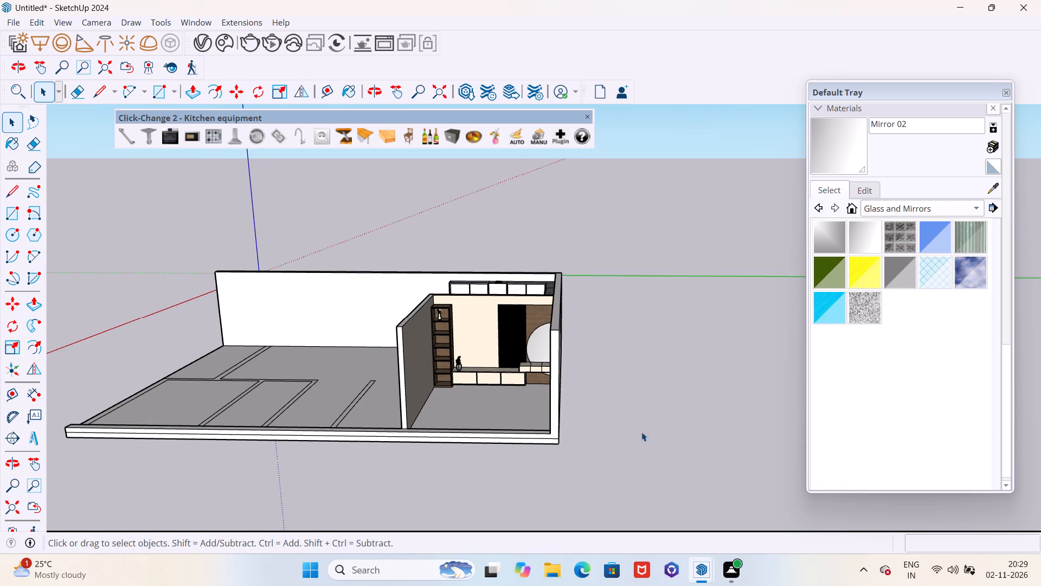
scroll(464, 329, "up", 6)
scroll(489, 346, "down", 5)
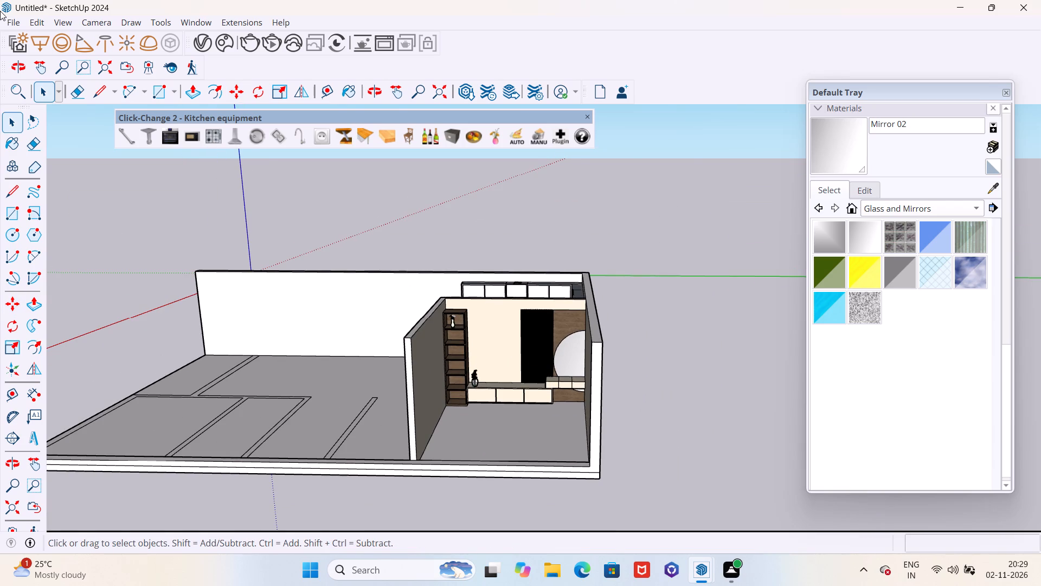
Import the Component_18 SketchUp model, the bed with its shelved back wall, from the Downloads folder.
left_click(24, 12)
left_click(9, 20)
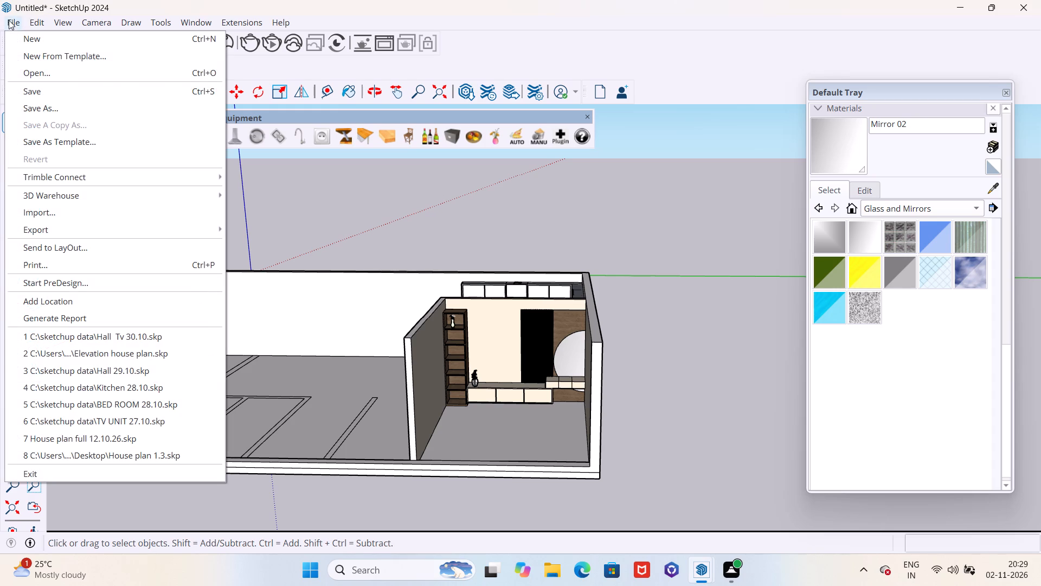
left_click(61, 205)
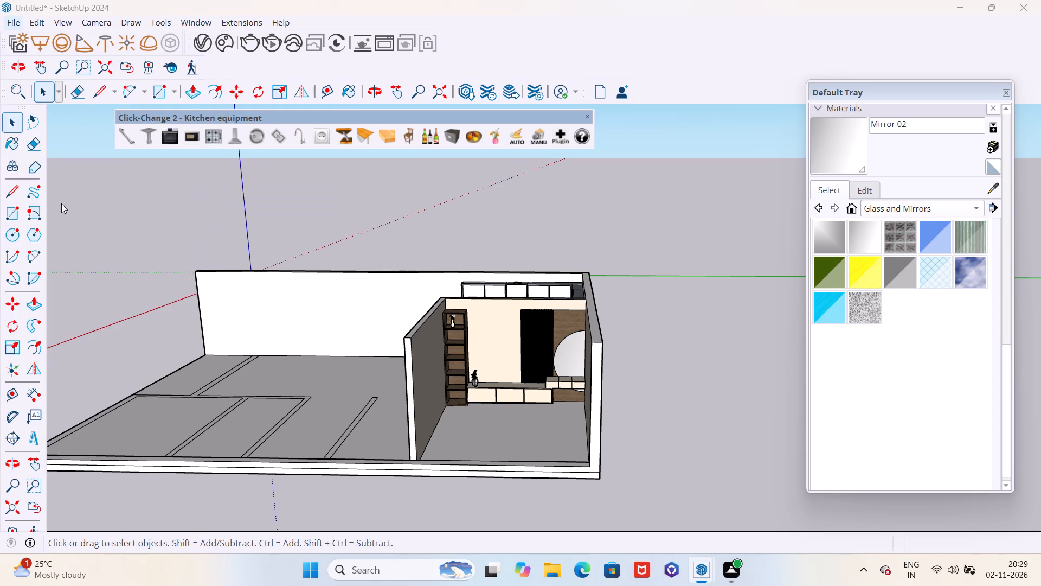
scroll(216, 198, "down", 4)
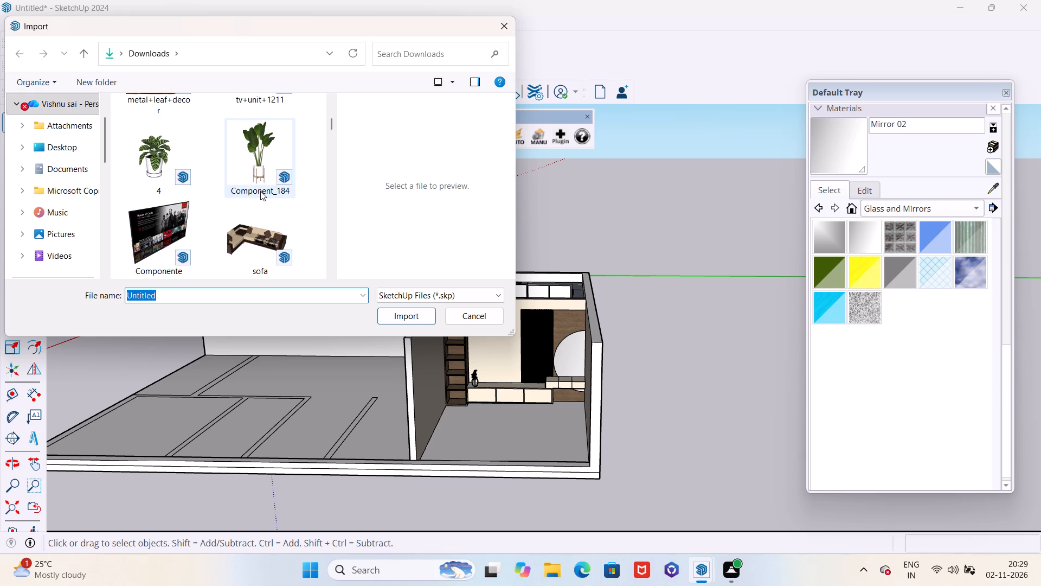
scroll(261, 193, "down", 3)
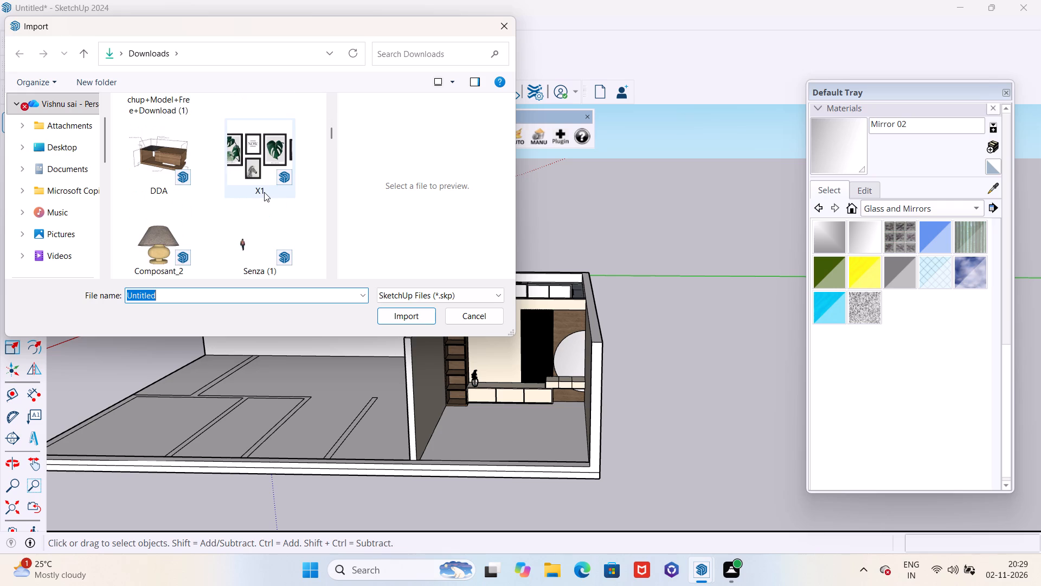
scroll(264, 192, "down", 3)
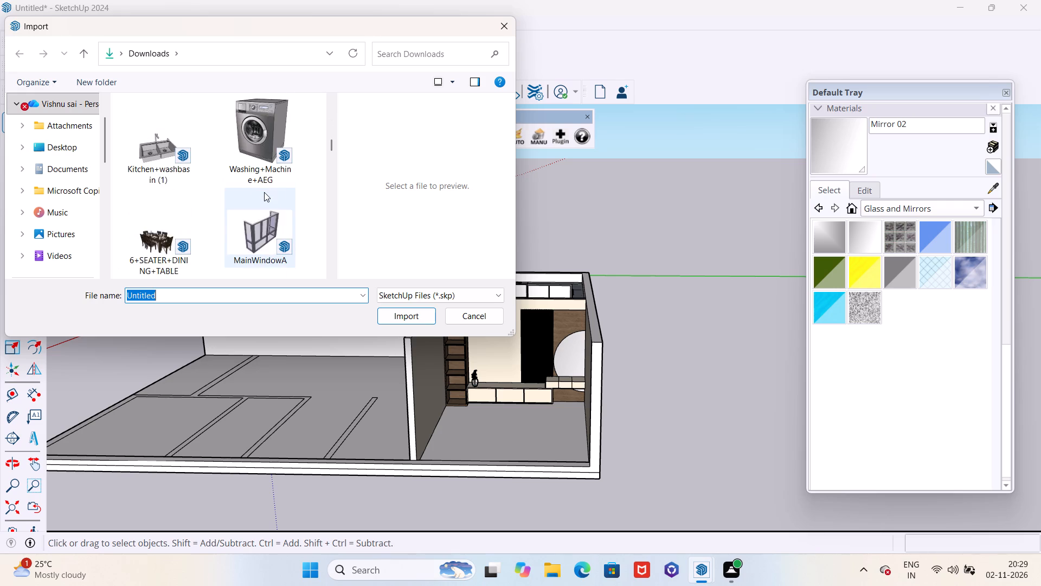
scroll(264, 192, "down", 2)
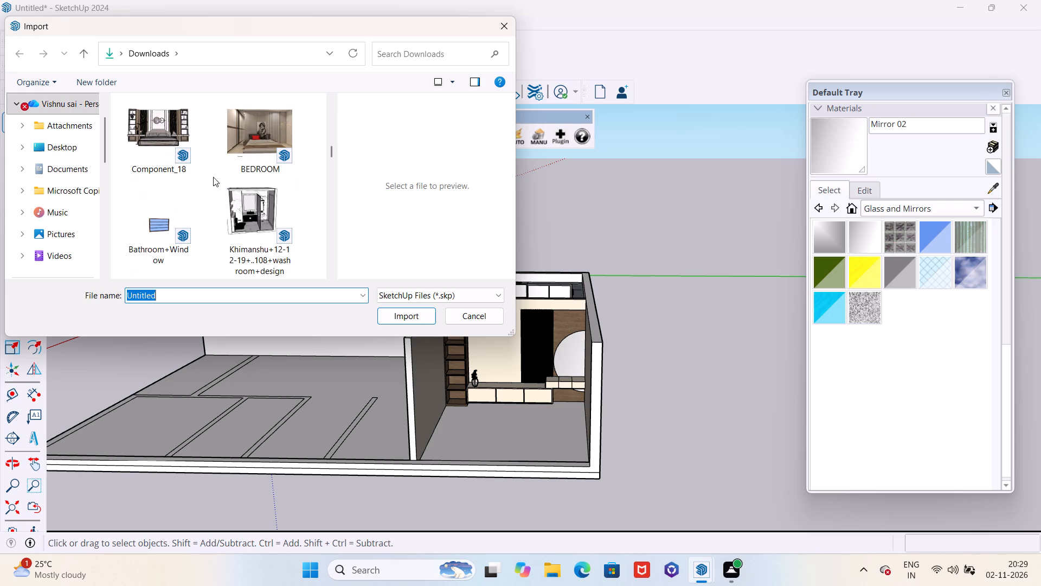
left_click(142, 123)
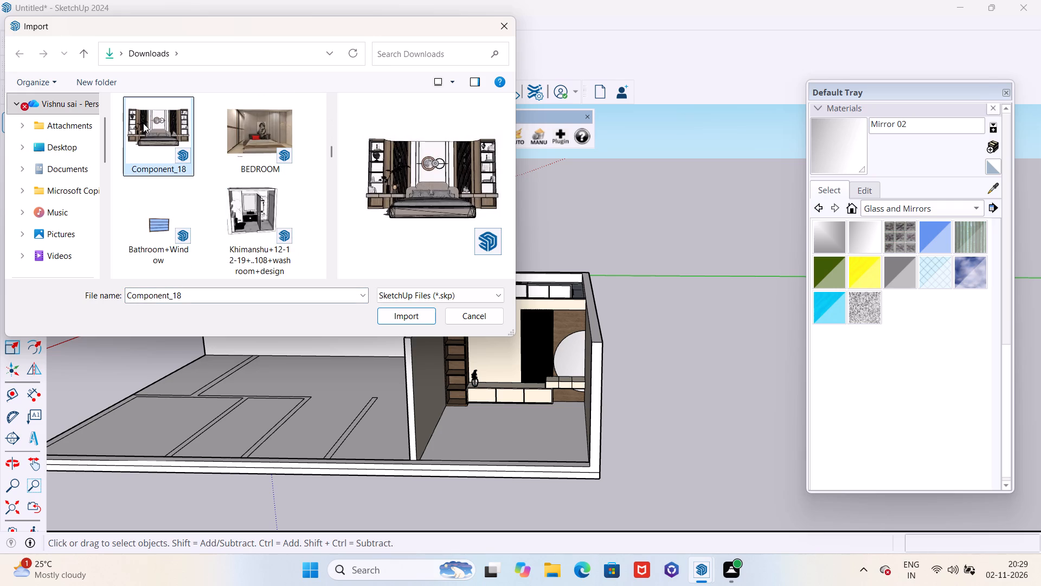
left_click(399, 321)
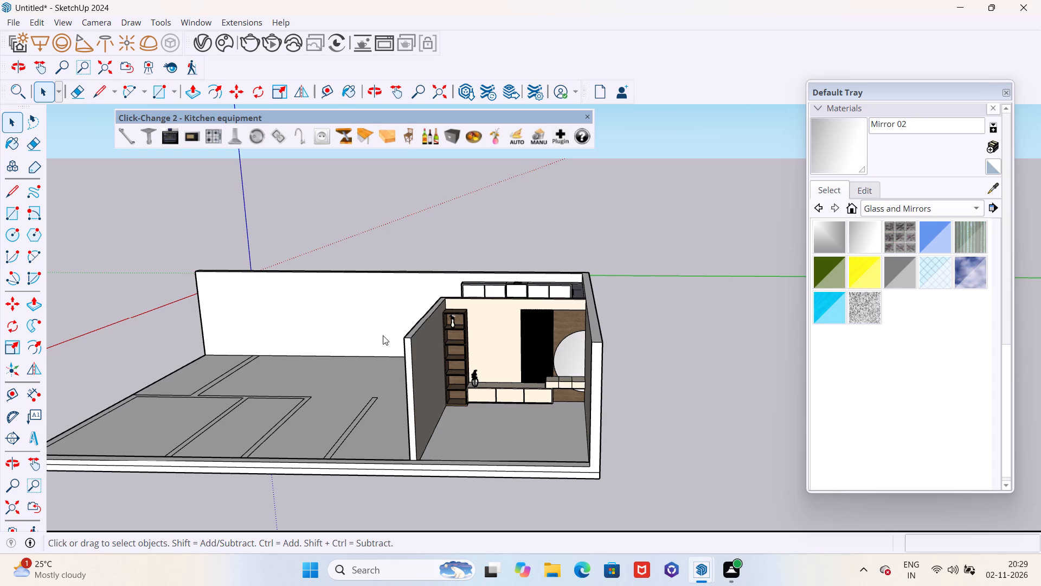
scroll(549, 381, "down", 6)
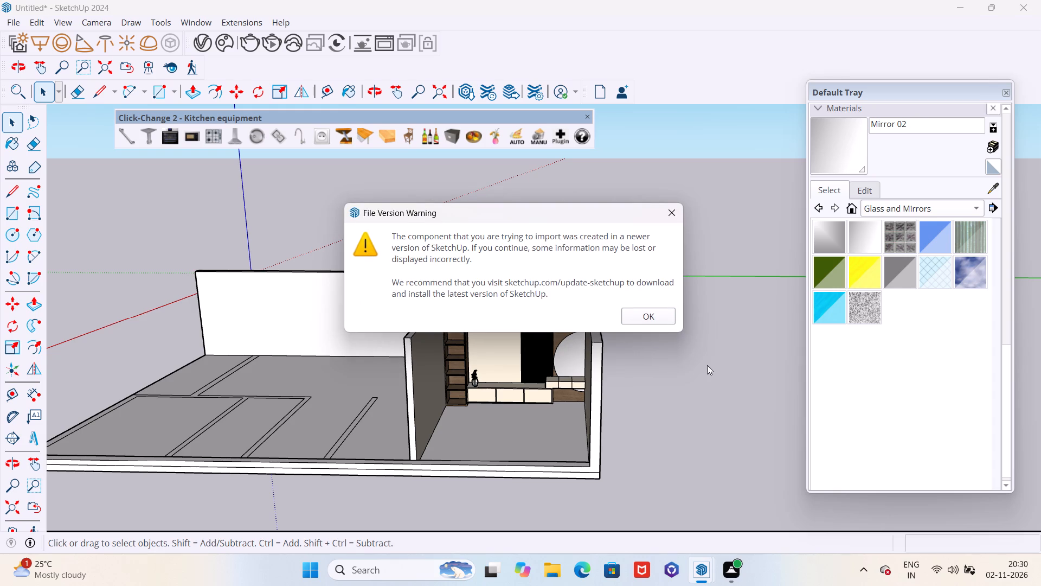
left_click(668, 314)
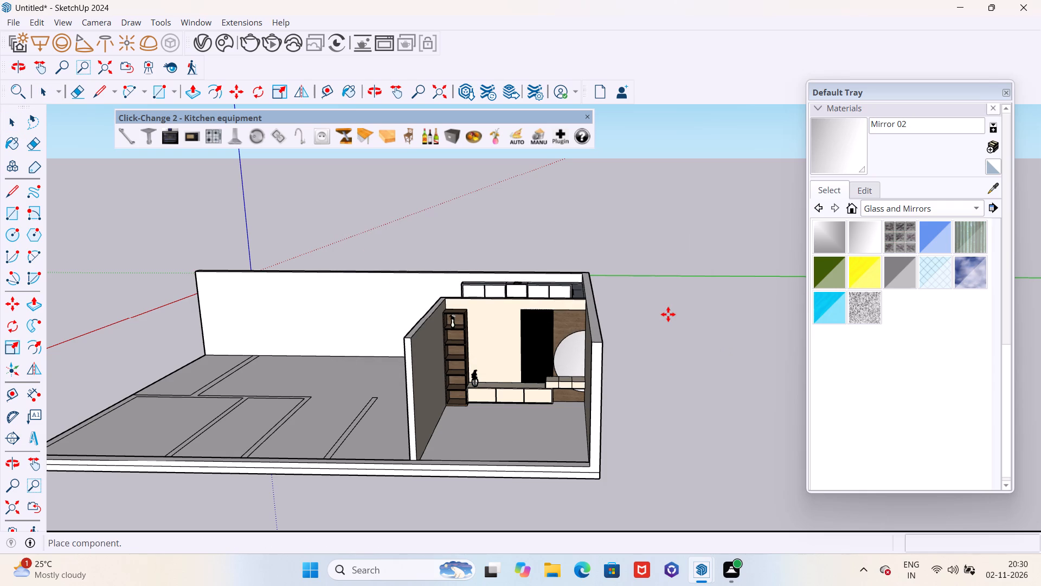
Place the imported bed-and-shelf-wall component on the open ground beside the house model.
scroll(669, 322, "down", 7)
scroll(573, 311, "down", 4)
scroll(727, 349, "down", 5)
scroll(705, 392, "down", 2)
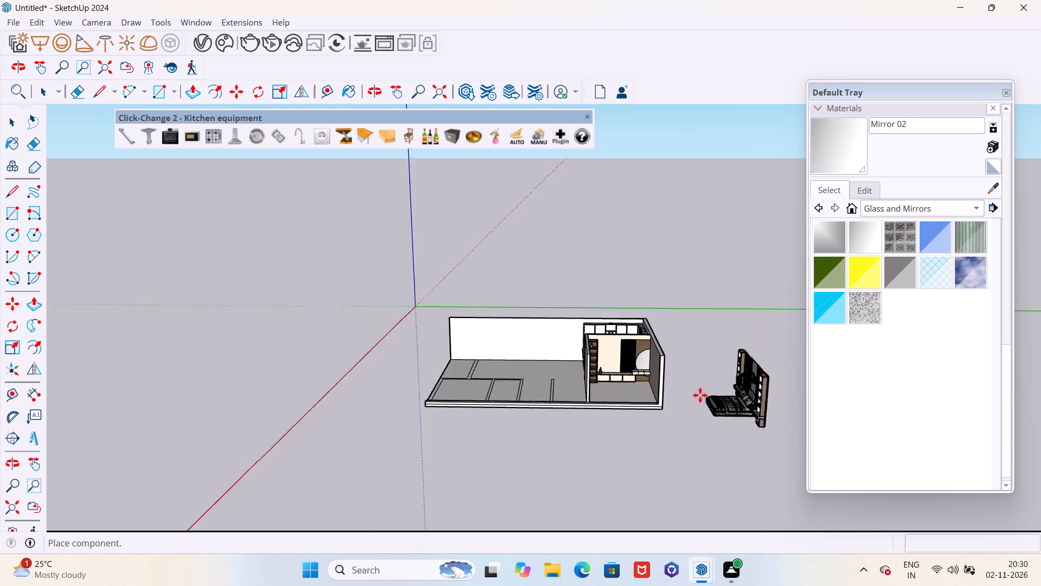
scroll(700, 395, "down", 14)
middle_click_drag(531, 424, 549, 413)
scroll(600, 400, "up", 14)
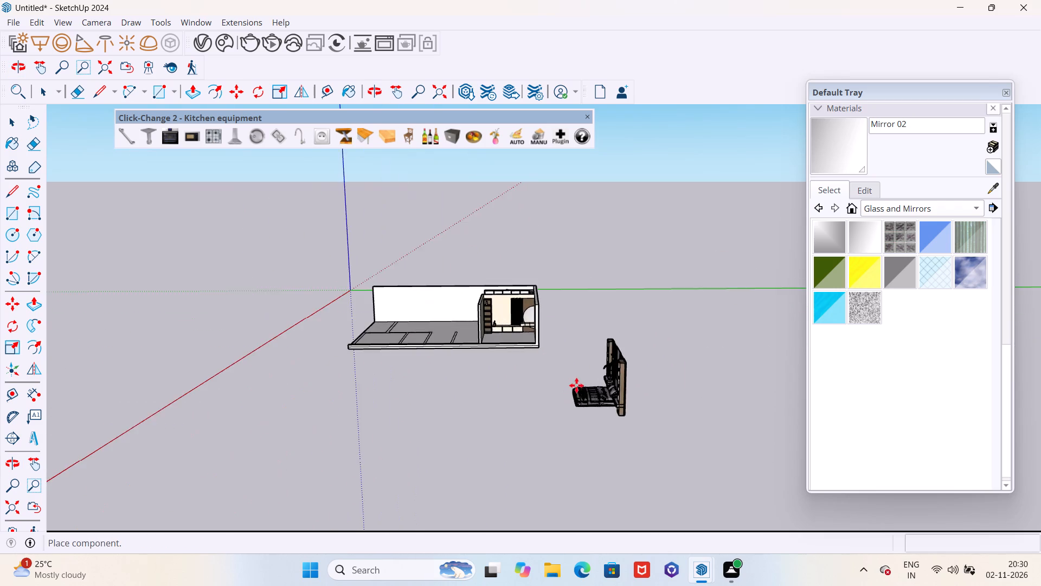
scroll(576, 385, "up", 6)
left_click(597, 333)
scroll(505, 368, "down", 6)
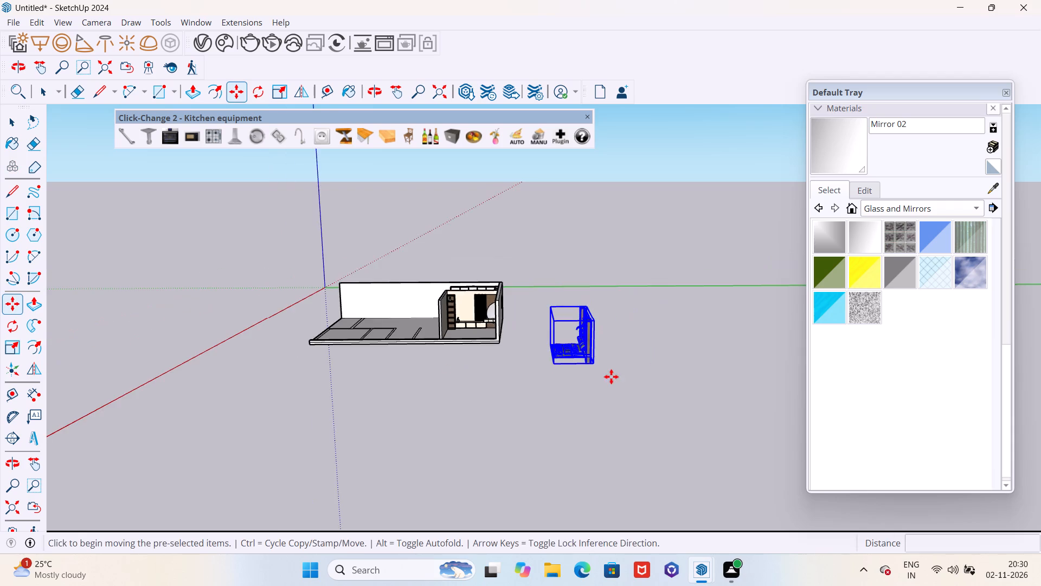
Rotate the imported bed-and-shelf-wall component 90 degrees on the ground plane and leave it deselected.
middle_click_drag(609, 378, 566, 449)
key("q")
left_click(621, 397)
left_click(663, 395)
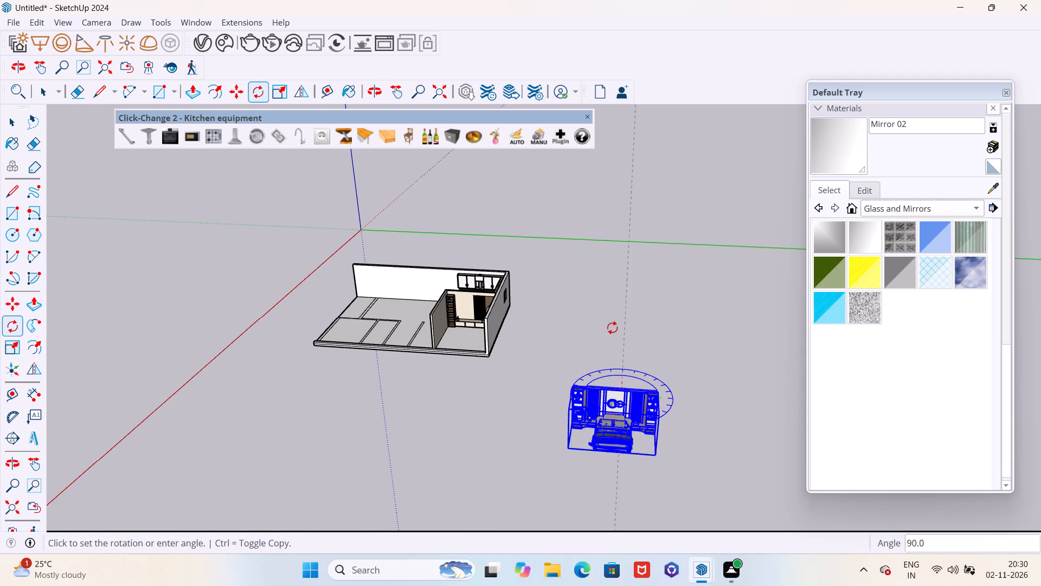
left_click(624, 322)
scroll(606, 311, "down", 5)
middle_click_drag(615, 402, 623, 326)
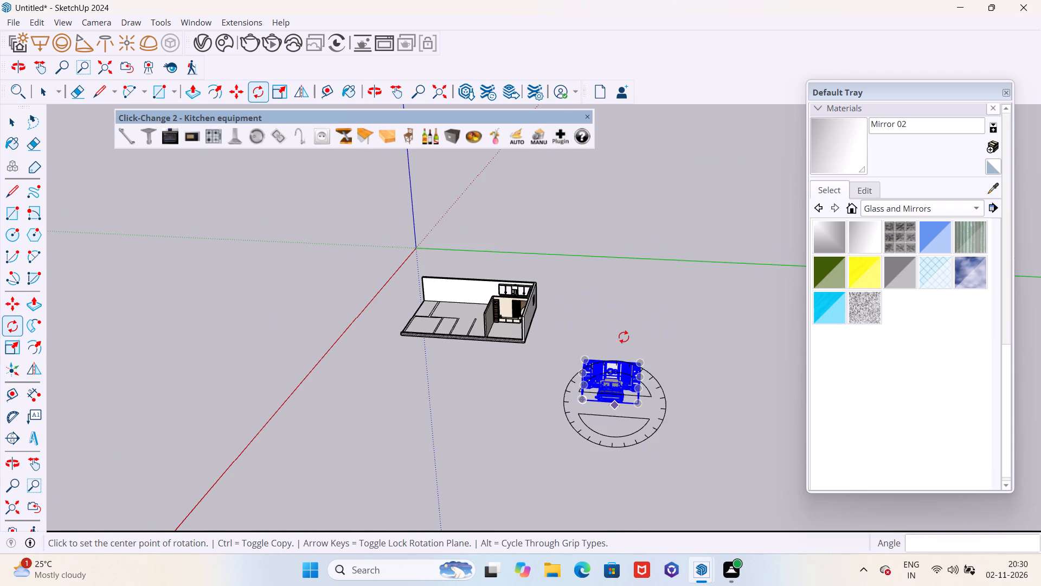
key("grave")
key("Escape")
scroll(619, 402, "up", 12)
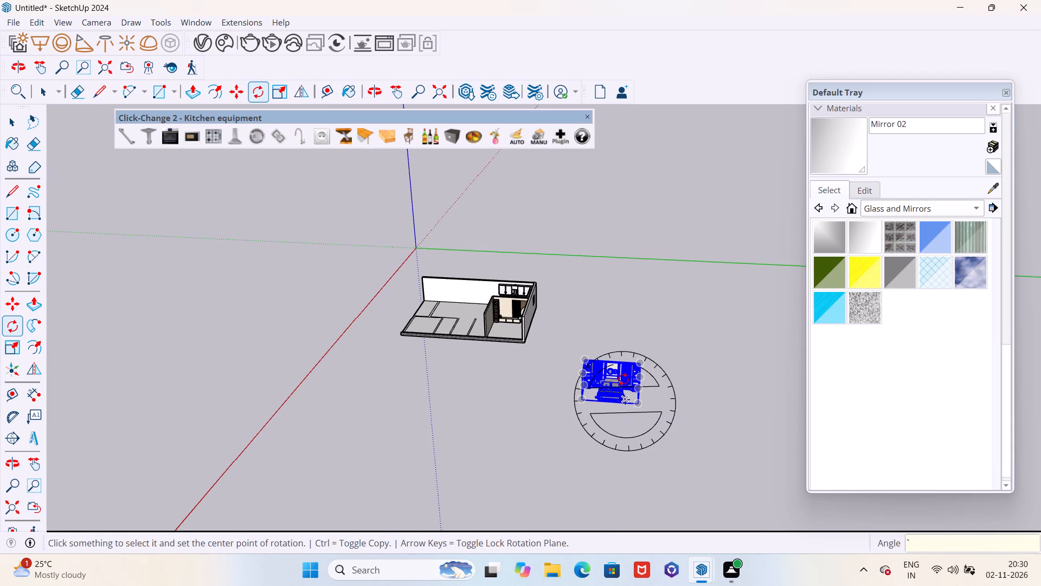
key("space")
Open the imported bed-and-shelf-wall component for editing.
scroll(641, 381, "up", 3)
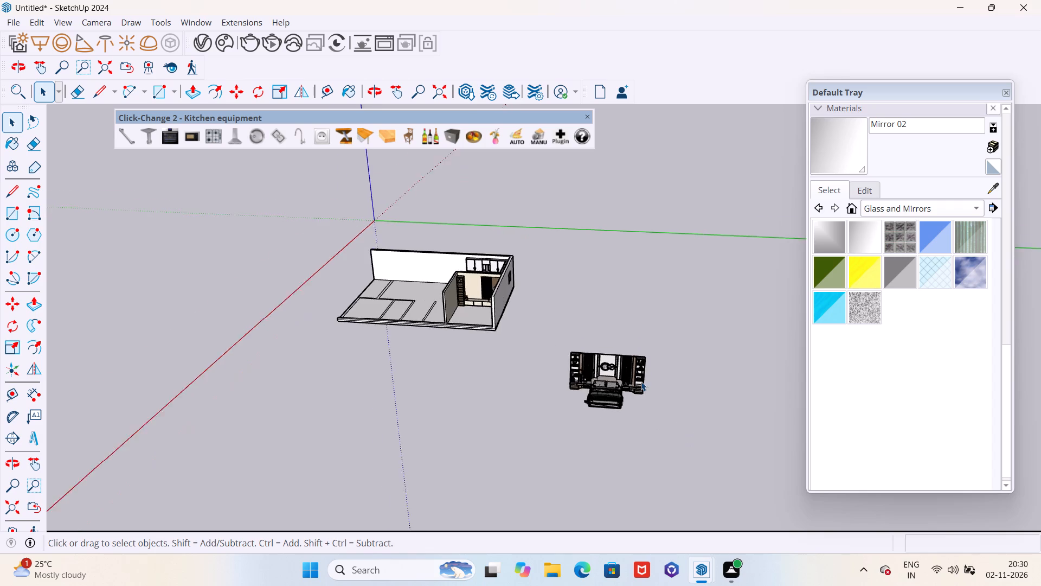
scroll(641, 381, "up", 16)
scroll(607, 387, "up", 6)
scroll(613, 382, "down", 5)
middle_click_drag(570, 346, 648, 321)
scroll(492, 283, "up", 6)
scroll(498, 284, "down", 6)
middle_click_drag(501, 316, 489, 304)
scroll(489, 315, "down", 4)
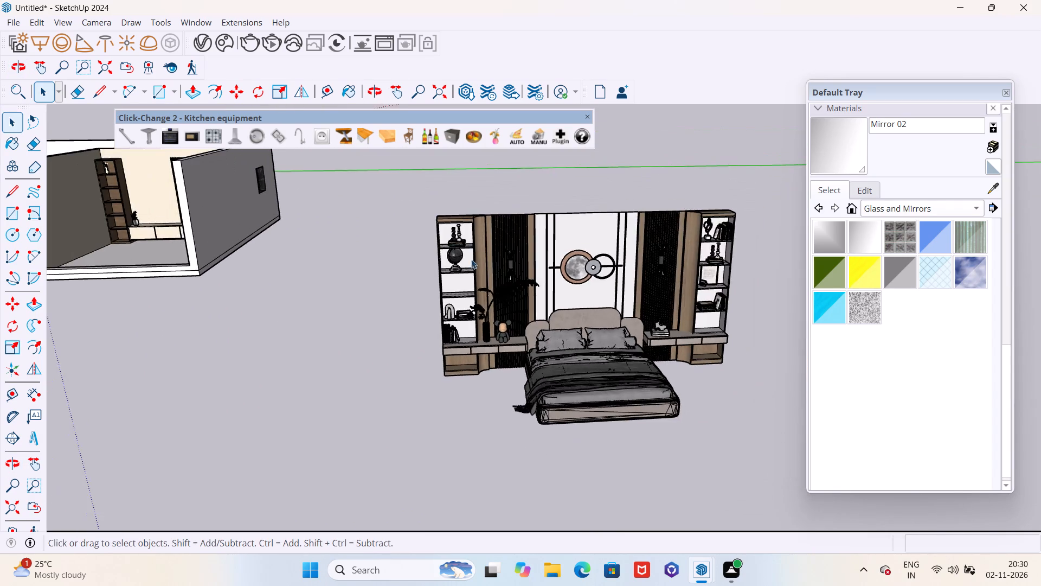
scroll(454, 246, "up", 16)
left_click(459, 240)
double_click(462, 240)
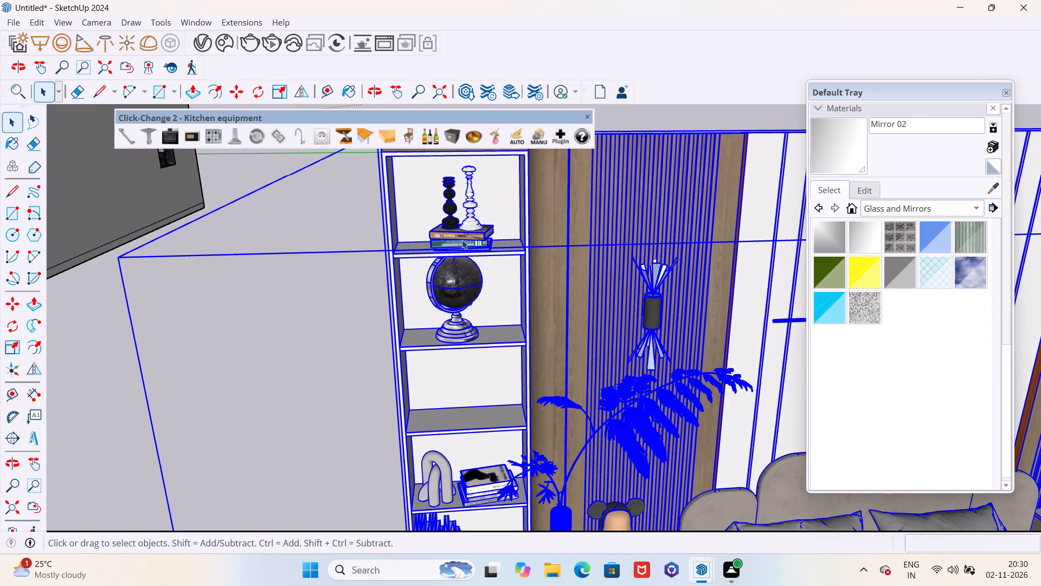
Copy the books-and-candlesticks set about 55' 6" from the imported shelves into the tall shelf unit's second compartment from the top.
left_click(462, 240)
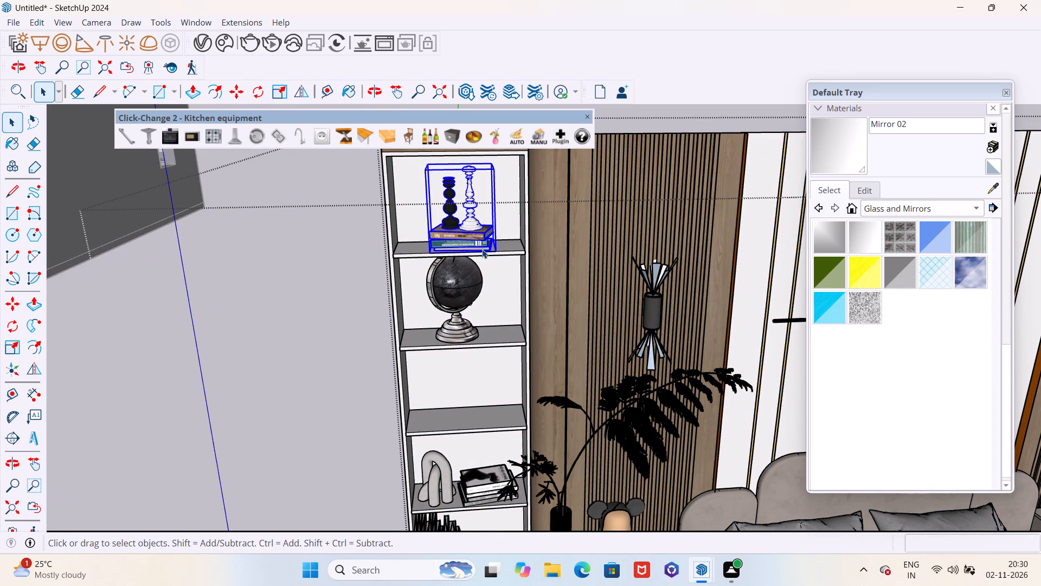
key("m")
scroll(487, 247, "up", 14)
left_click(486, 249)
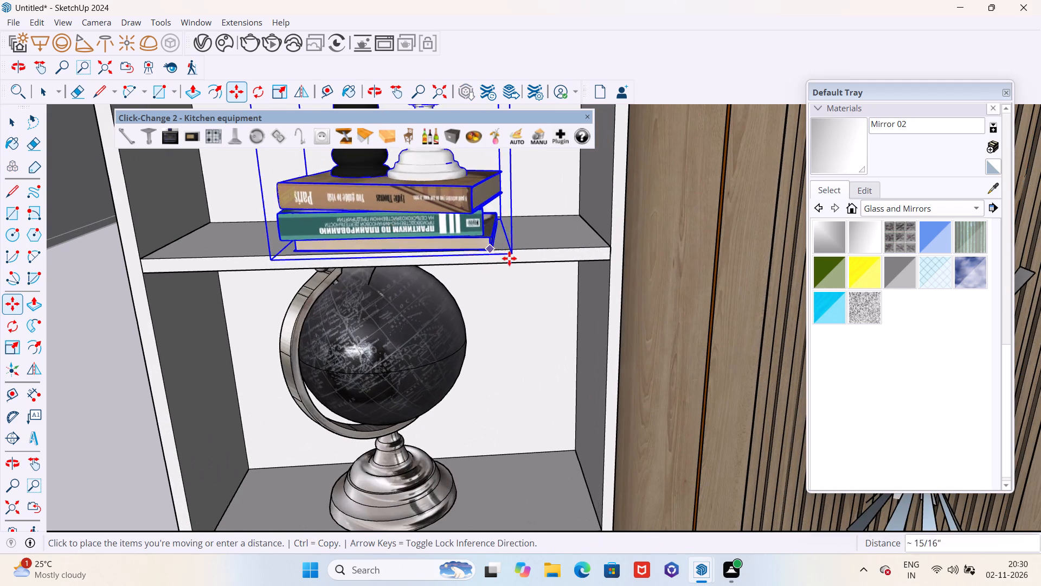
scroll(522, 268, "down", 20)
scroll(522, 268, "down", 15)
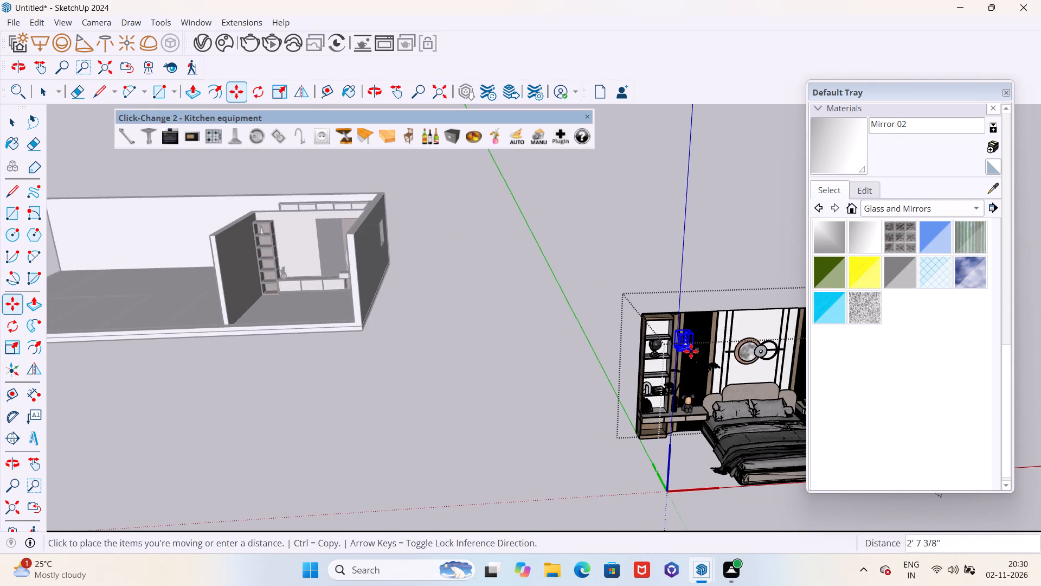
scroll(281, 272, "up", 10)
scroll(249, 241, "down", 1)
scroll(249, 241, "up", 19)
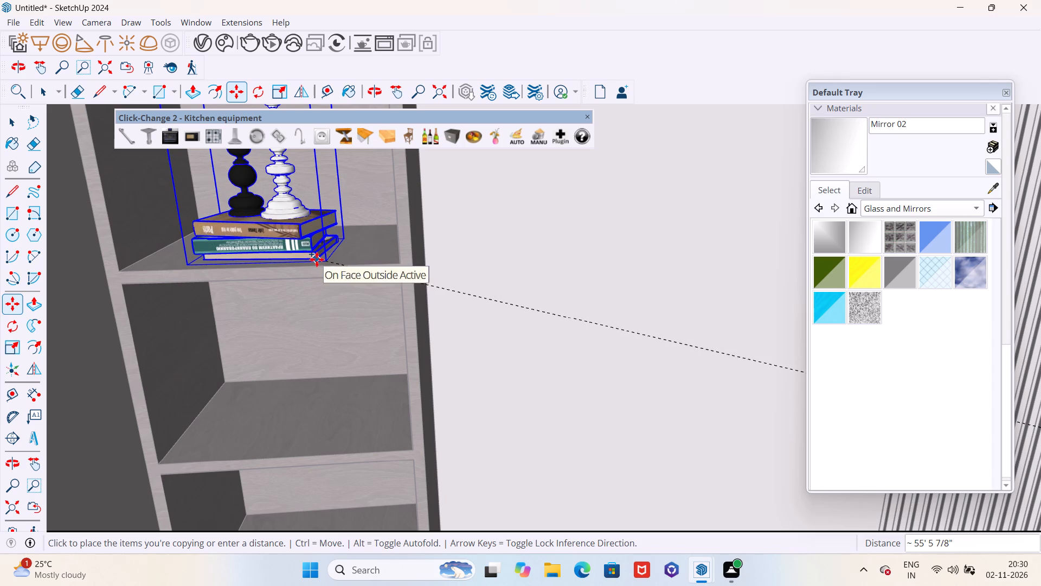
left_click(317, 259)
Copy the black globe about 55' 6" from the imported shelves into the tall shelf unit's third compartment, below the books.
scroll(318, 257, "down", 20)
scroll(318, 257, "down", 17)
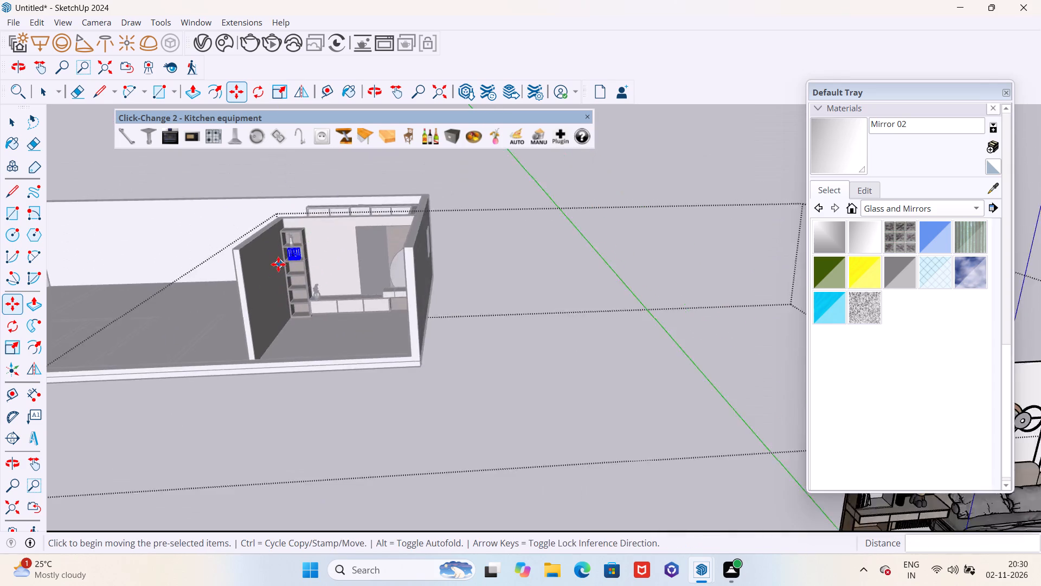
scroll(278, 264, "down", 4)
middle_click_drag(429, 348, 364, 330)
scroll(445, 311, "up", 14)
scroll(462, 308, "down", 2)
scroll(462, 308, "up", 2)
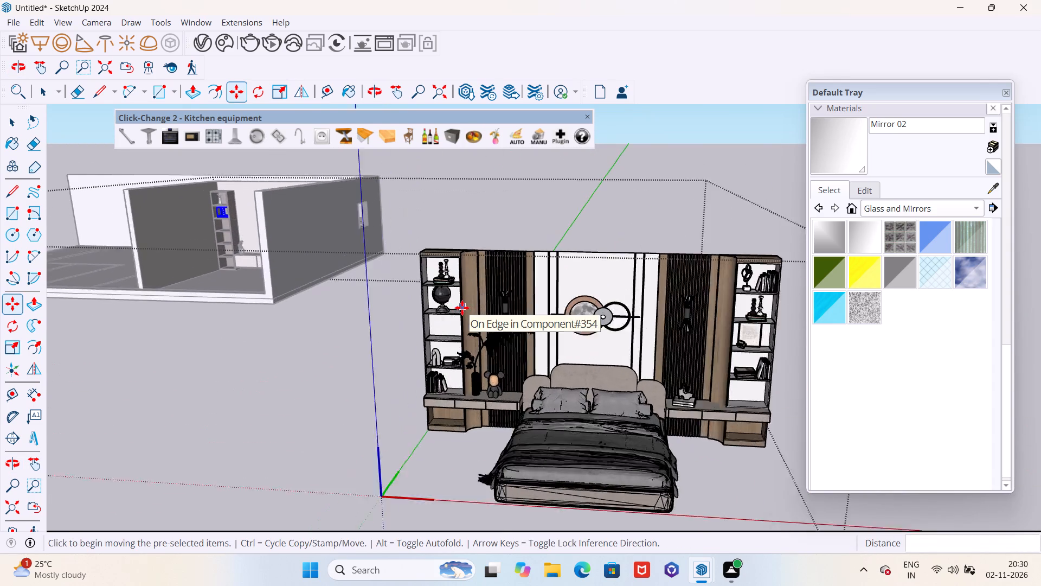
scroll(462, 308, "up", 12)
scroll(434, 283, "down", 6)
middle_click(421, 297)
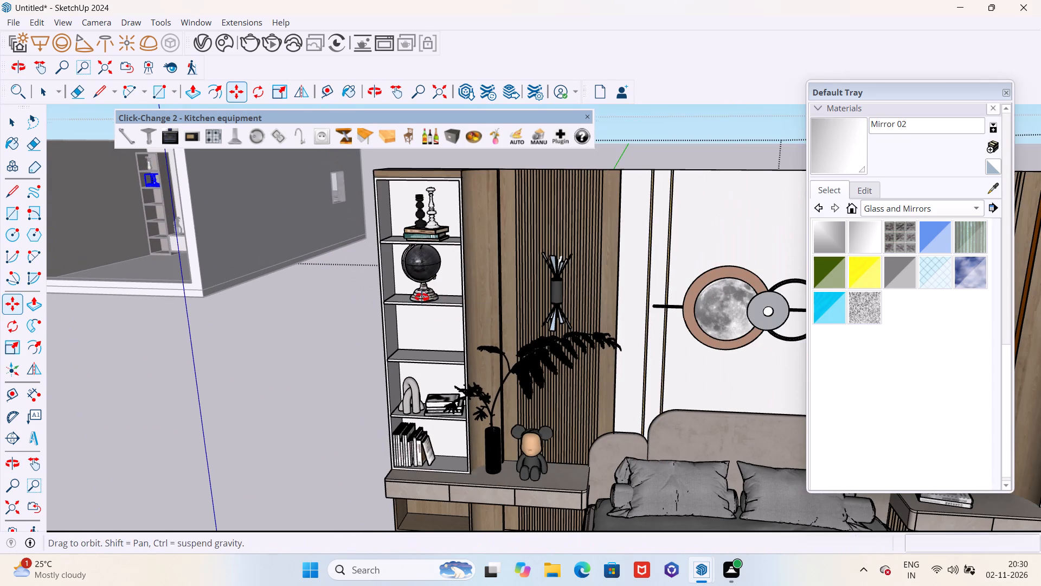
scroll(423, 270, "up", 6)
key("space")
left_click(423, 269)
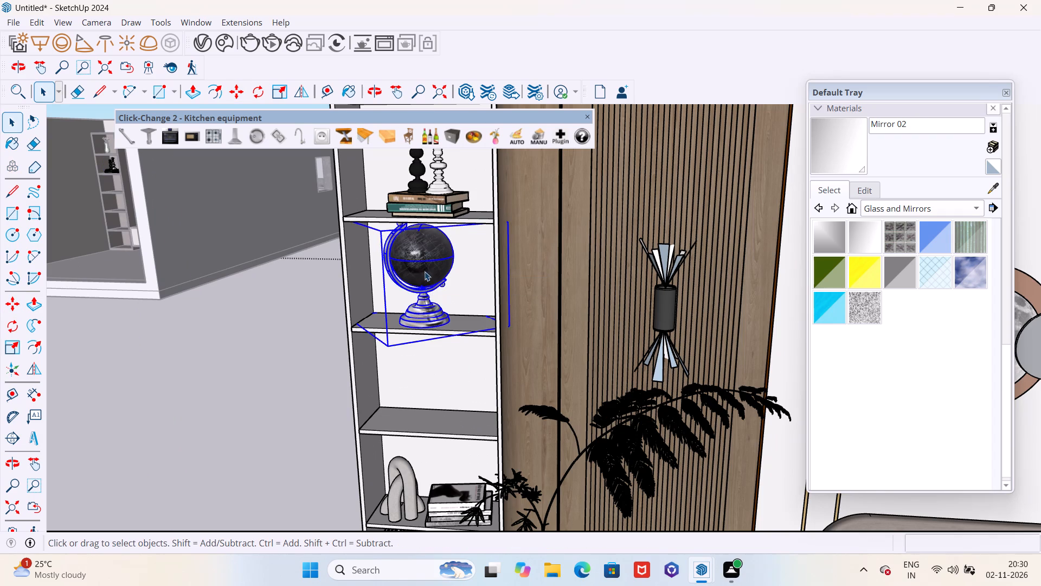
scroll(438, 321, "up", 8)
key("m")
scroll(423, 334, "up", 5)
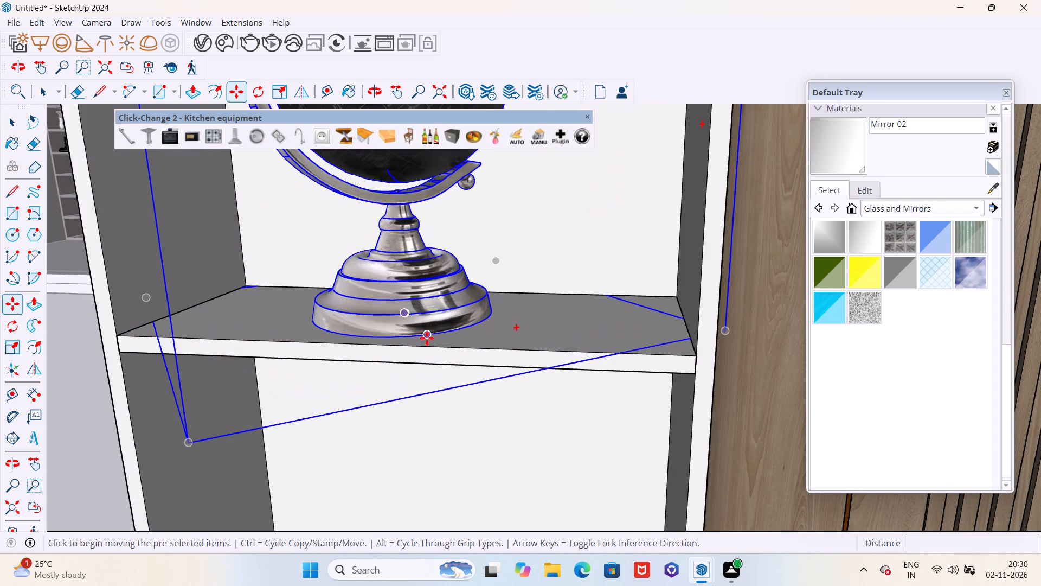
left_click(427, 338)
scroll(472, 346, "down", 7)
scroll(519, 352, "down", 8)
scroll(582, 358, "up", 1)
scroll(584, 358, "down", 16)
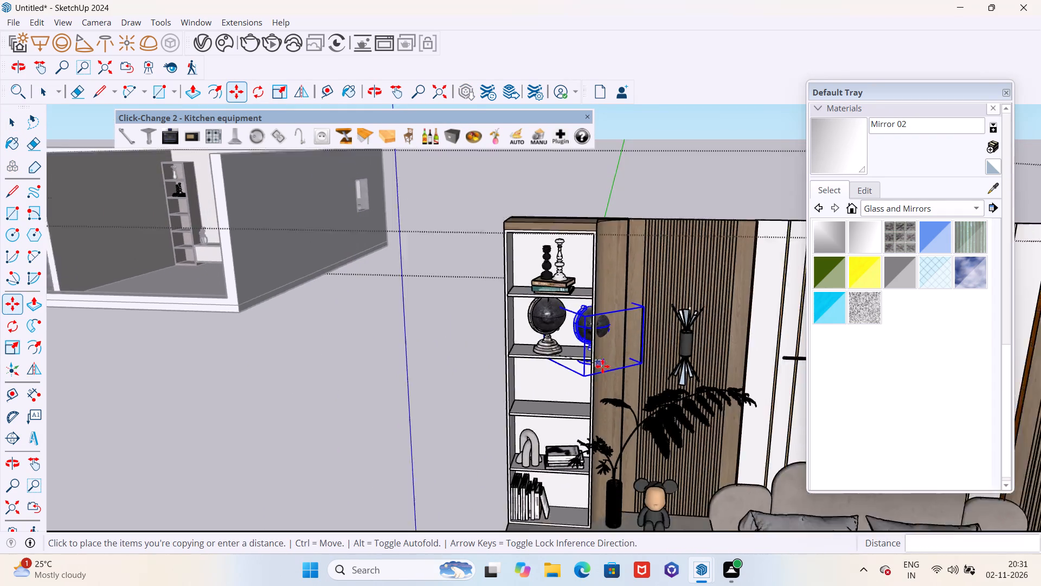
scroll(602, 366, "down", 10)
middle_click_drag(269, 247, 349, 273)
scroll(440, 303, "up", 12)
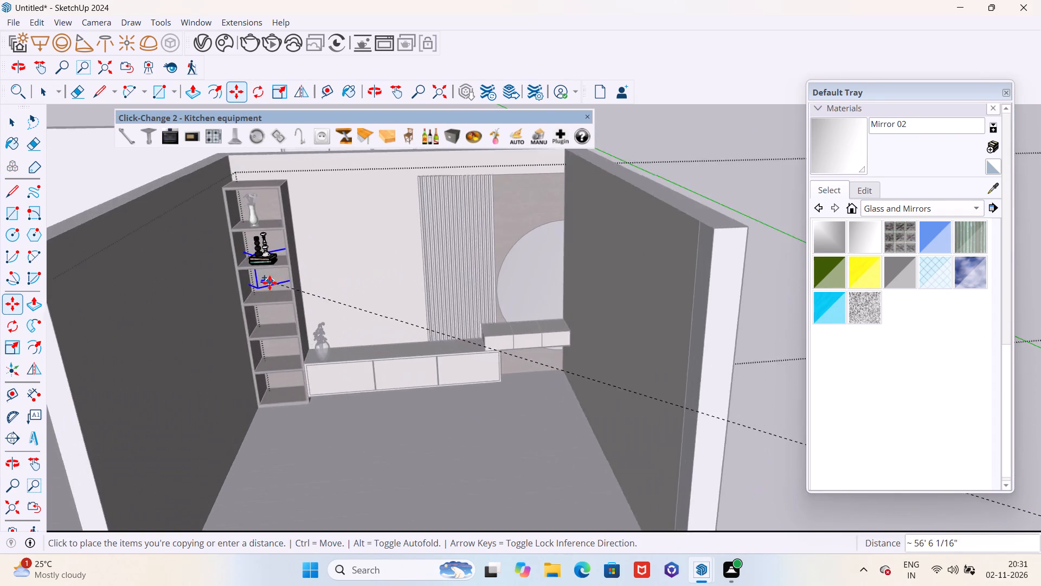
scroll(269, 284, "up", 11)
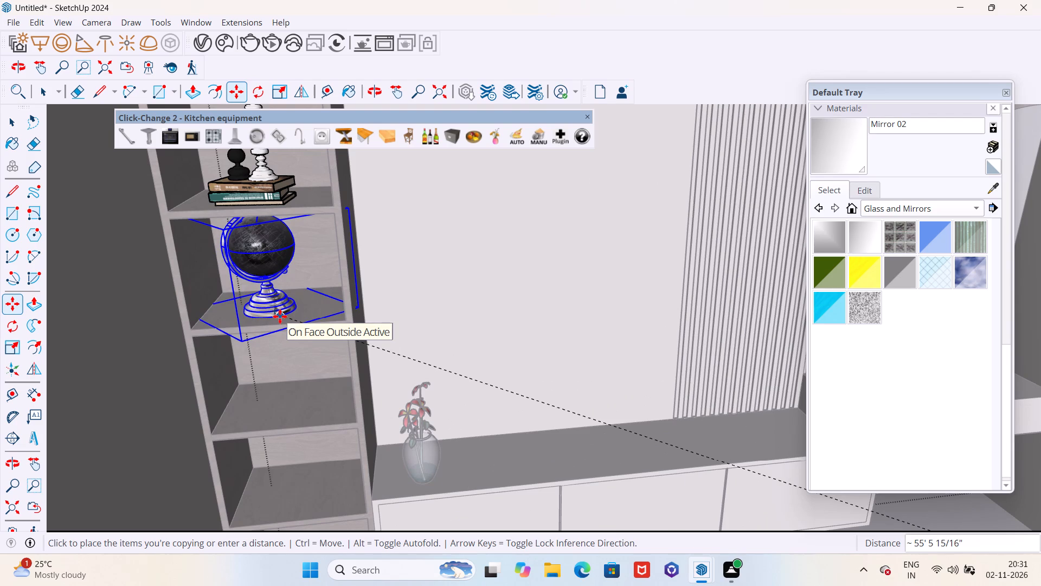
left_click(280, 316)
scroll(261, 271, "down", 13)
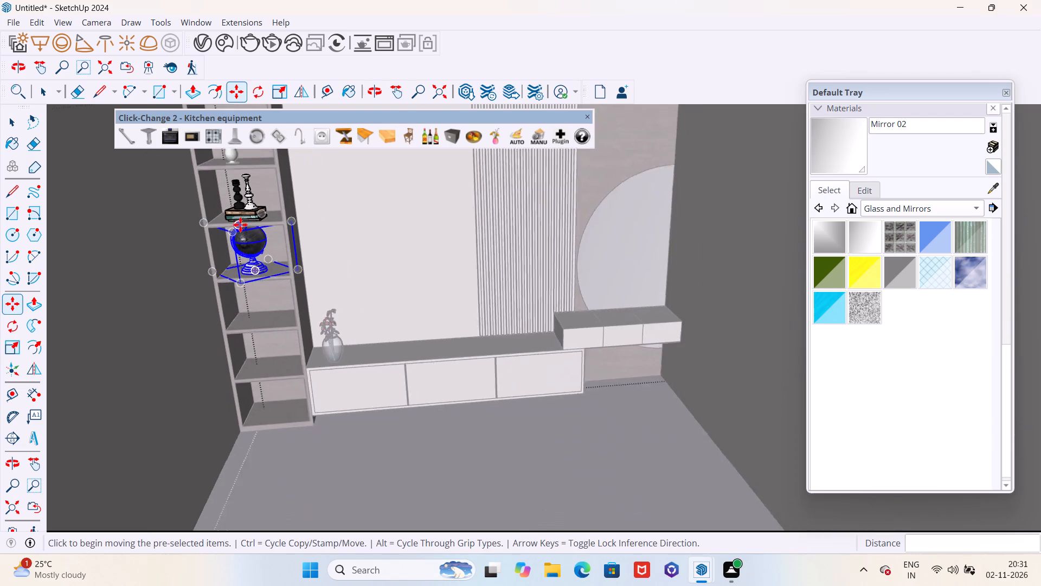
Copy the row of upright books about 55' 5" from the imported shelves into the tall shelf unit's fourth compartment, below the globe.
scroll(240, 225, "down", 20)
scroll(240, 225, "down", 7)
scroll(377, 279, "up", 10)
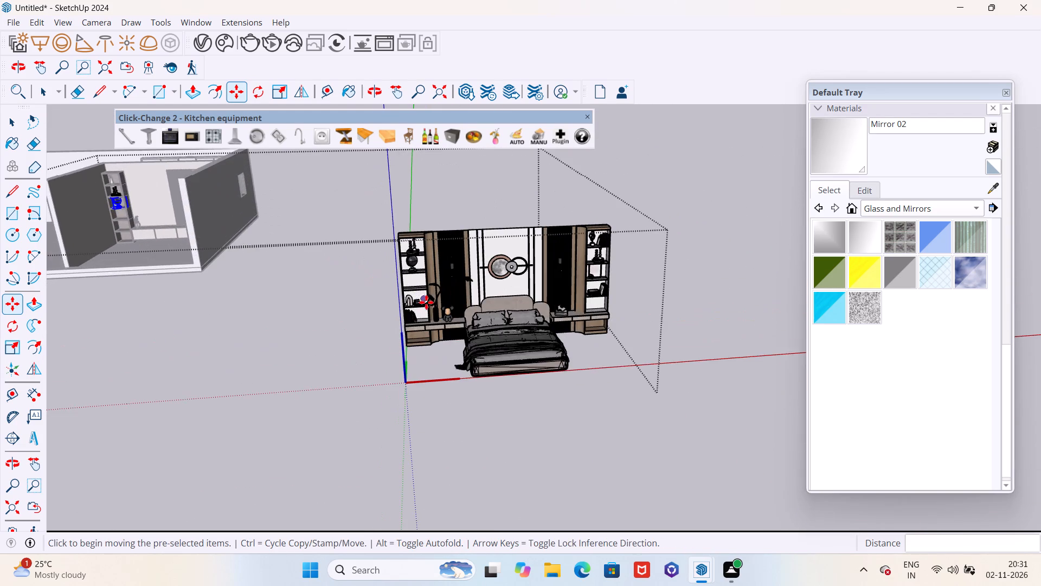
scroll(426, 302, "up", 11)
scroll(422, 317, "up", 10)
key("space")
left_click(372, 326)
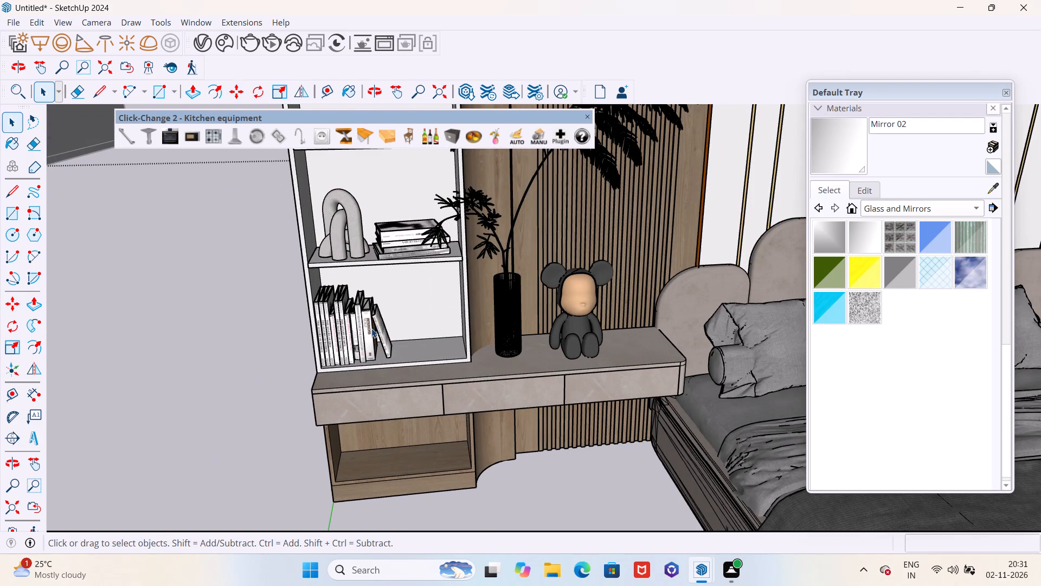
scroll(368, 345, "up", 6)
key("m")
scroll(356, 381, "up", 2)
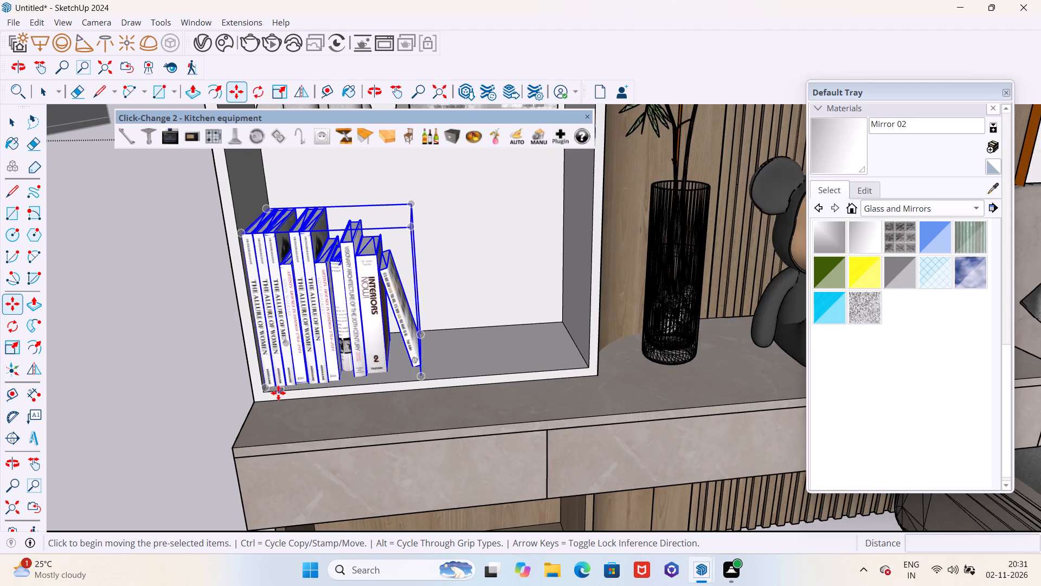
scroll(278, 393, "up", 2)
left_click(451, 361)
scroll(538, 370, "down", 2)
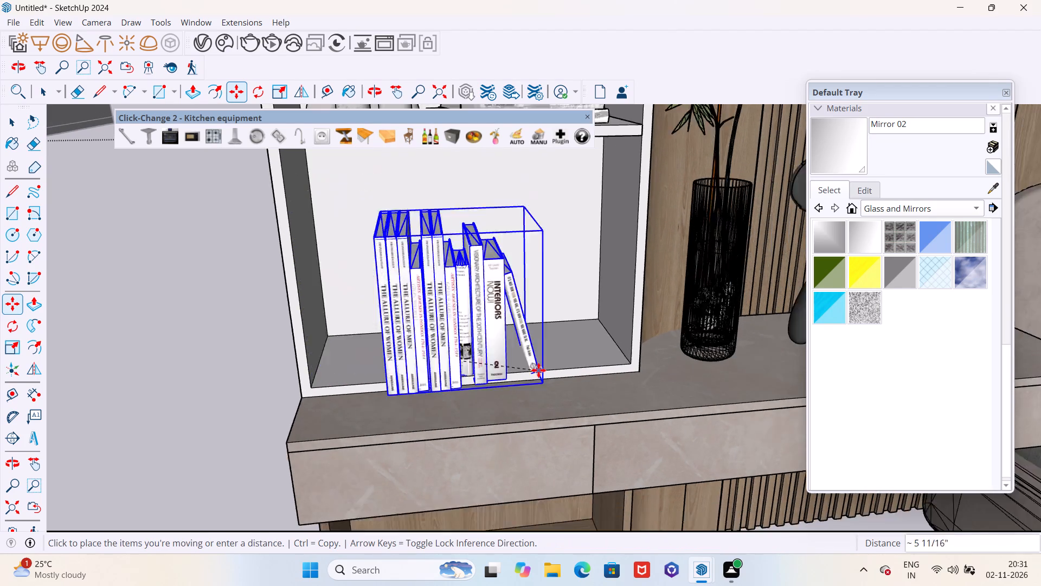
scroll(538, 370, "down", 20)
scroll(538, 370, "down", 7)
scroll(628, 377, "down", 2)
scroll(628, 377, "up", 1)
scroll(628, 375, "down", 5)
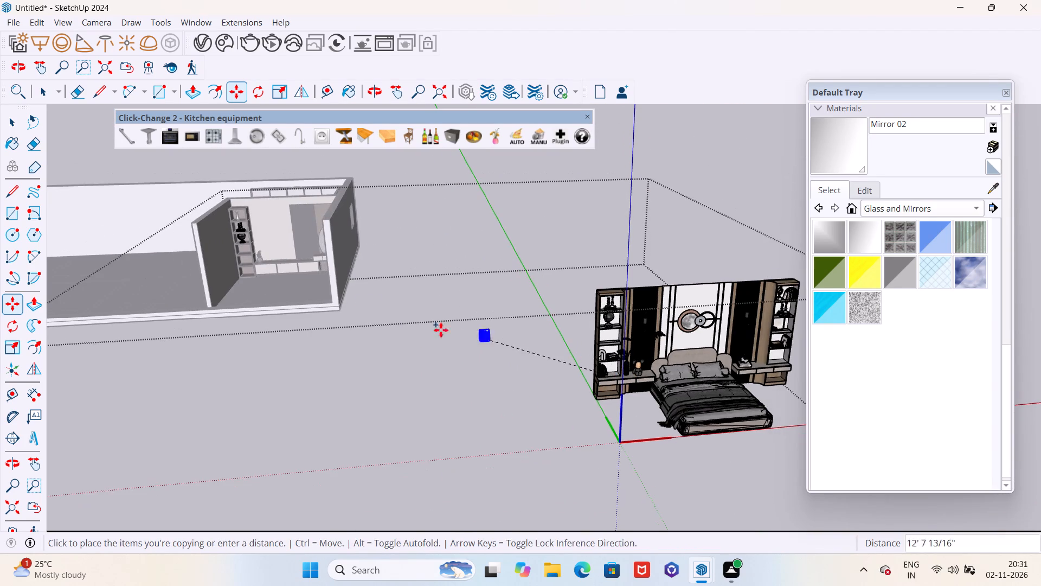
scroll(216, 234, "up", 6)
scroll(259, 273, "up", 13)
scroll(262, 255, "down", 1)
scroll(262, 255, "up", 10)
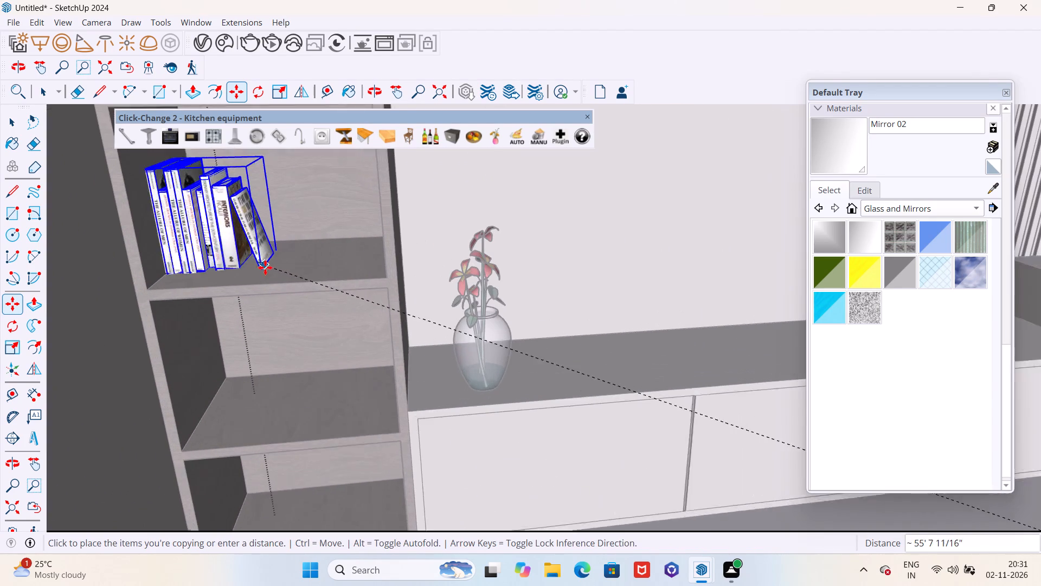
scroll(265, 267, "up", 1)
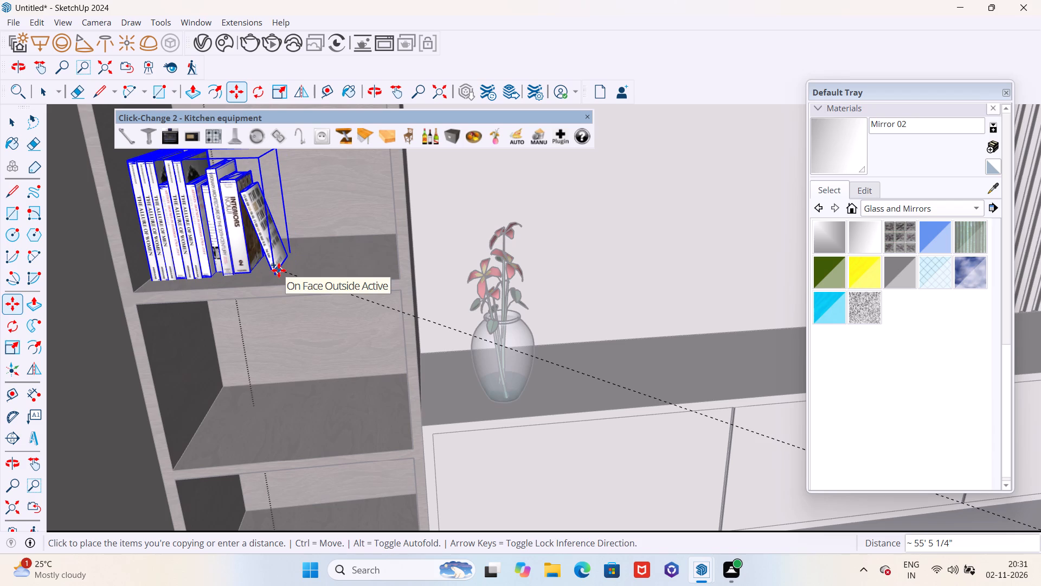
left_click(279, 270)
Copy the arch sculpture and adjacent stacked books about 55' 7" from the imported shelves into the tall shelf unit's fifth compartment.
scroll(401, 269, "down", 5)
scroll(403, 270, "up", 1)
scroll(403, 270, "down", 20)
scroll(403, 270, "down", 1)
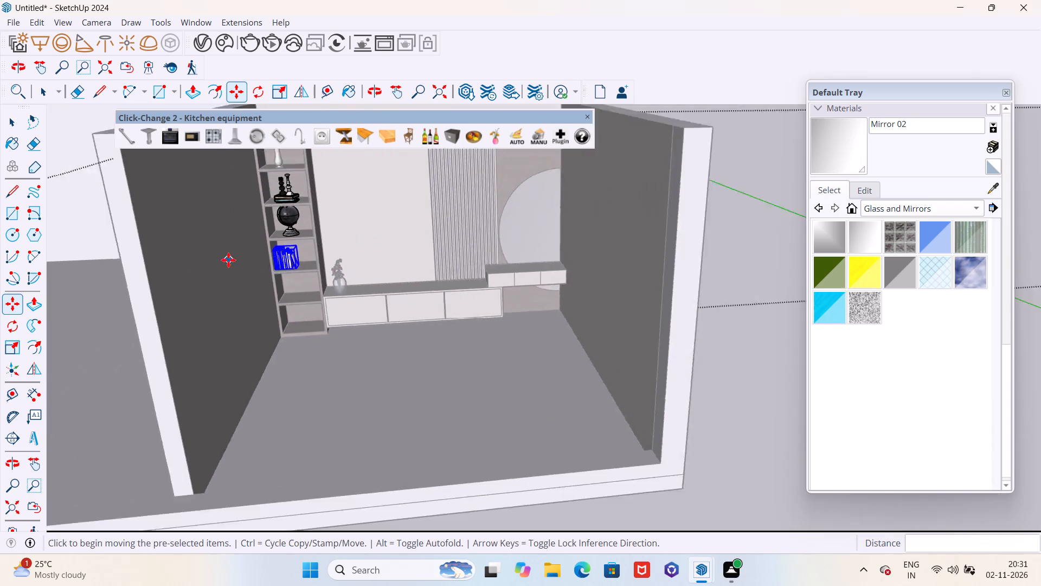
scroll(228, 260, "down", 19)
scroll(365, 284, "up", 11)
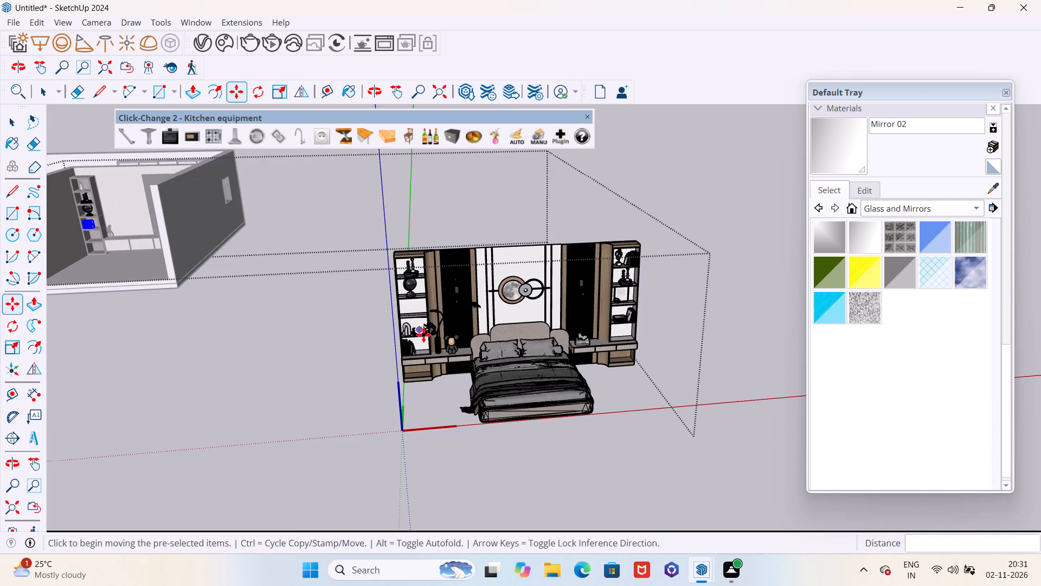
key("space")
scroll(421, 348, "up", 18)
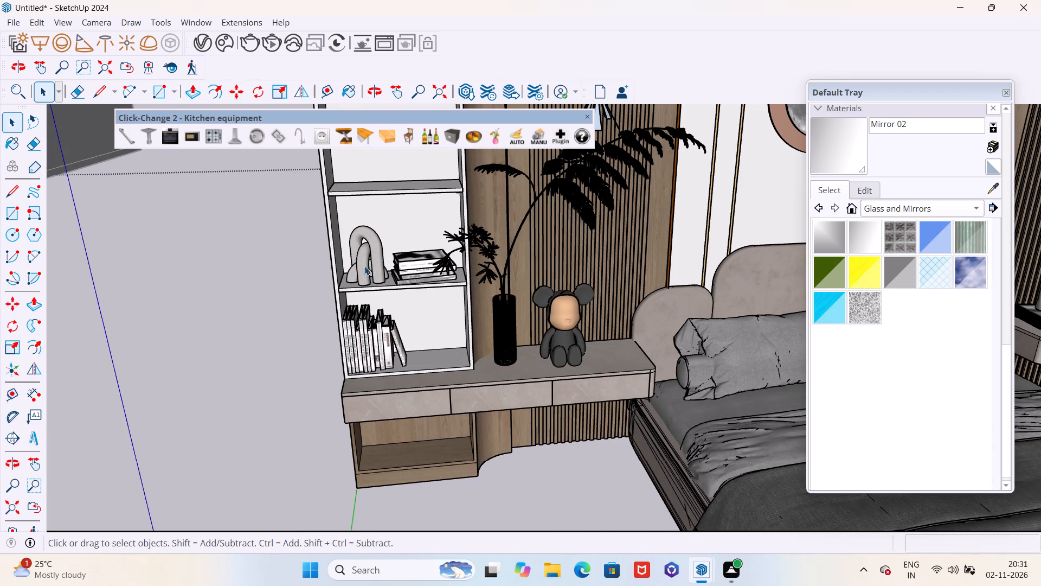
left_click(364, 266)
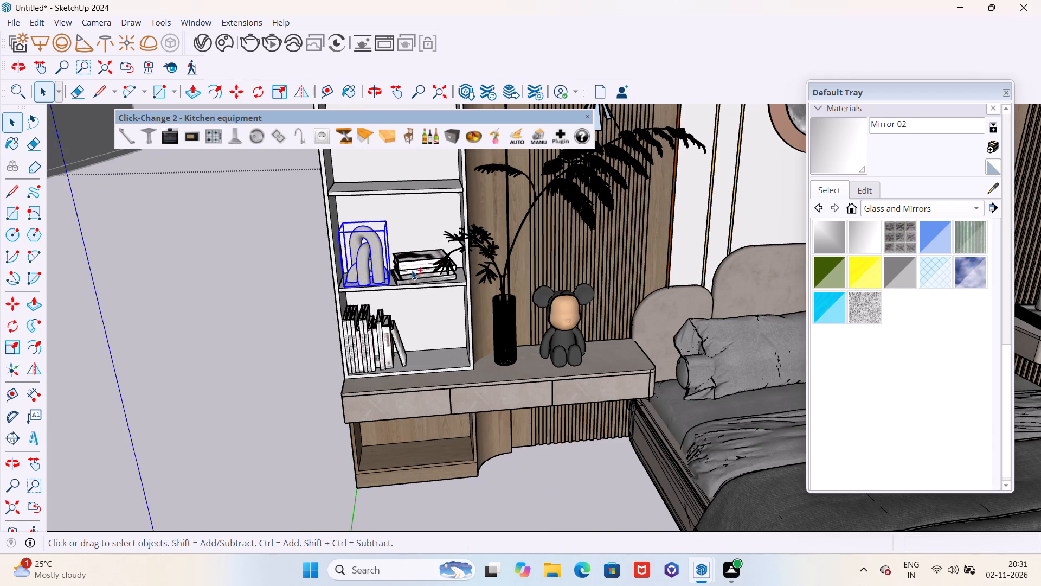
left_click(414, 269, "shift")
scroll(406, 279, "up", 8)
key("m")
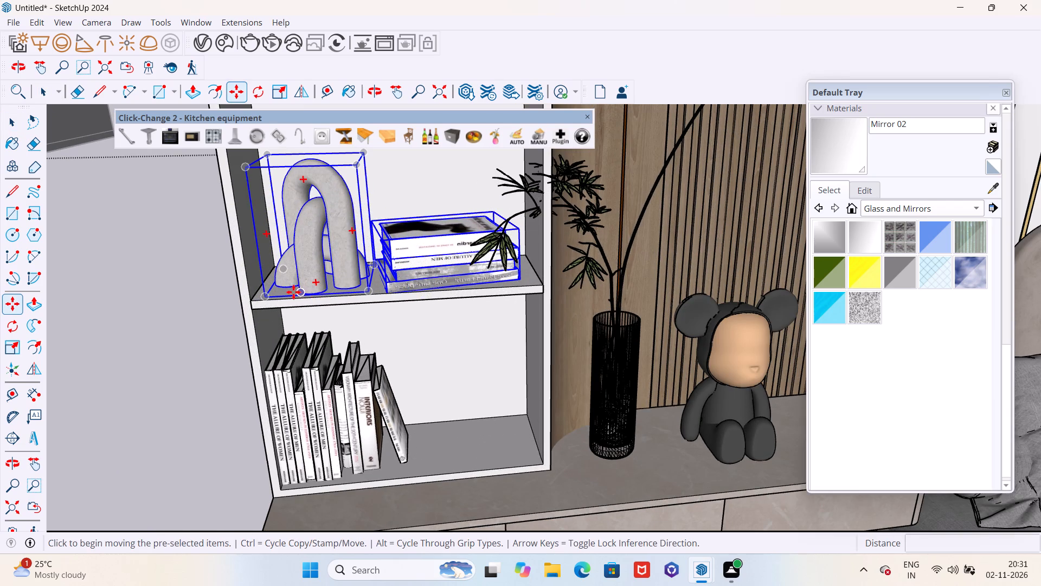
left_click(292, 290)
scroll(419, 290, "down", 18)
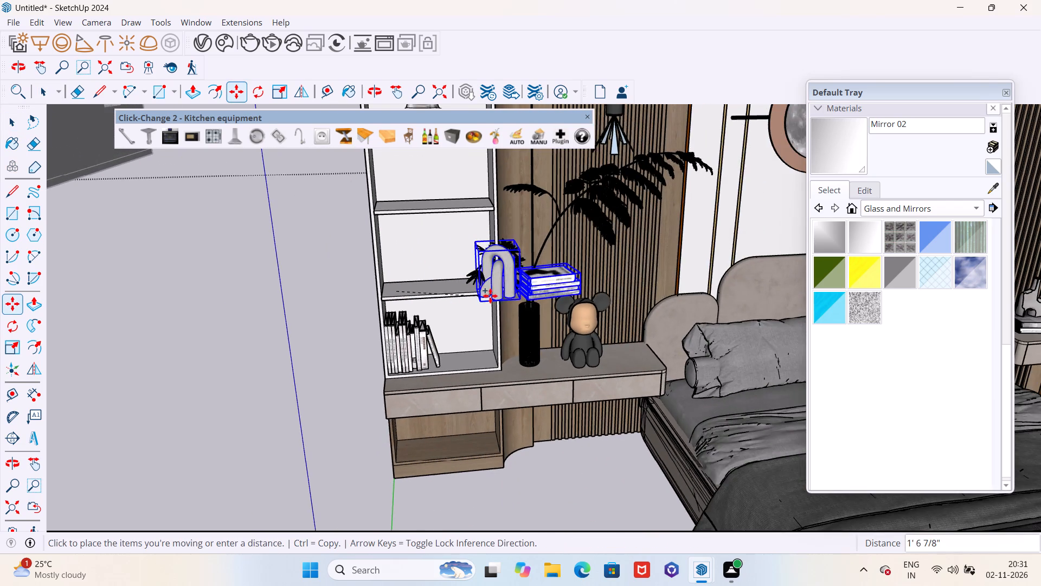
scroll(491, 296, "down", 20)
scroll(491, 296, "down", 15)
scroll(264, 251, "up", 5)
scroll(305, 244, "up", 20)
scroll(305, 244, "up", 4)
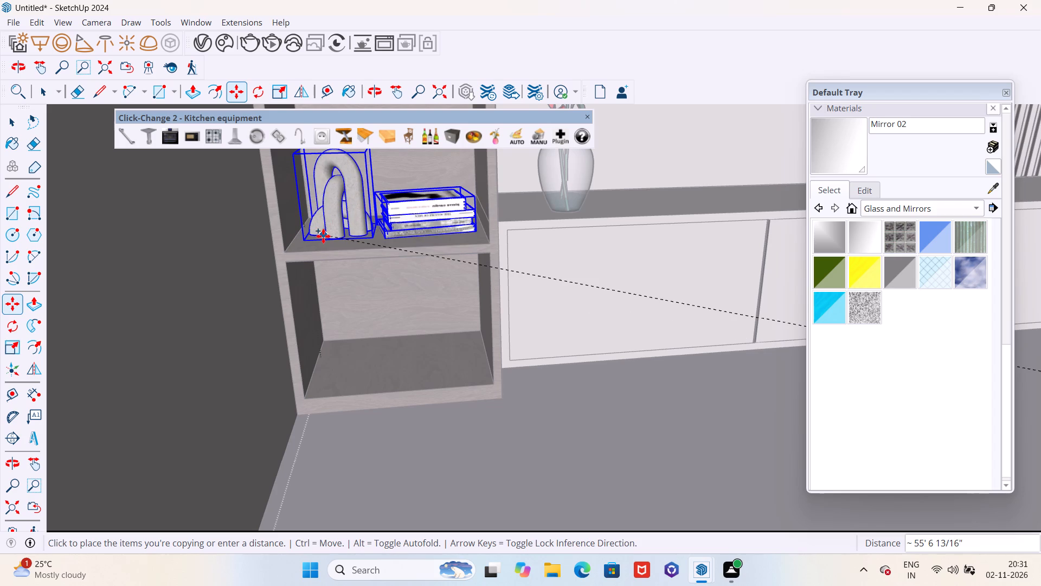
left_click(323, 236)
Examine the imported bedroom component's shelves and bedside counters for further decor, including the books-and-sculpture set beside the bed.
scroll(266, 249, "down", 7)
scroll(328, 259, "down", 20)
scroll(328, 259, "down", 2)
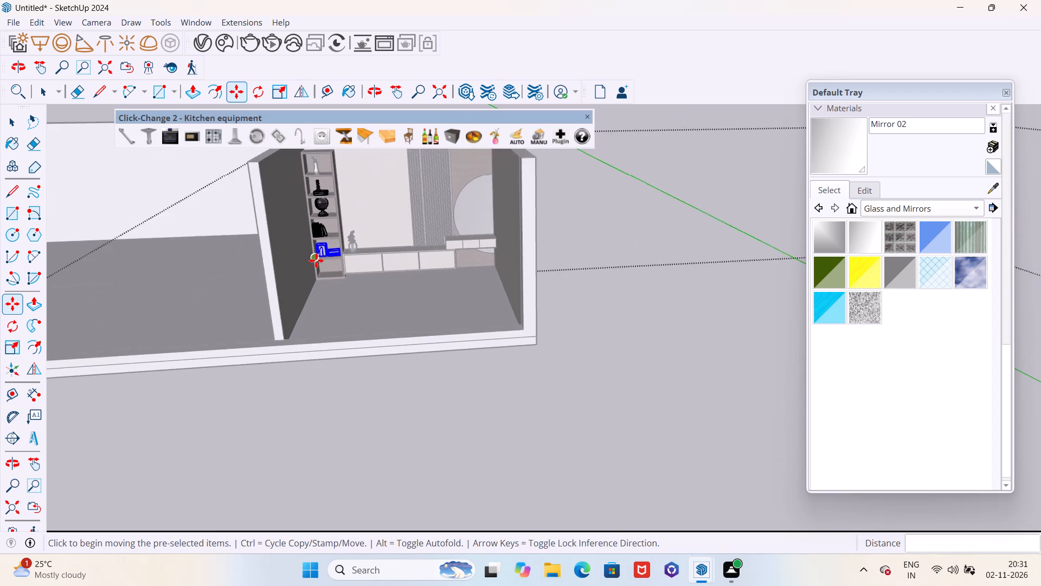
scroll(316, 260, "down", 19)
scroll(494, 272, "up", 6)
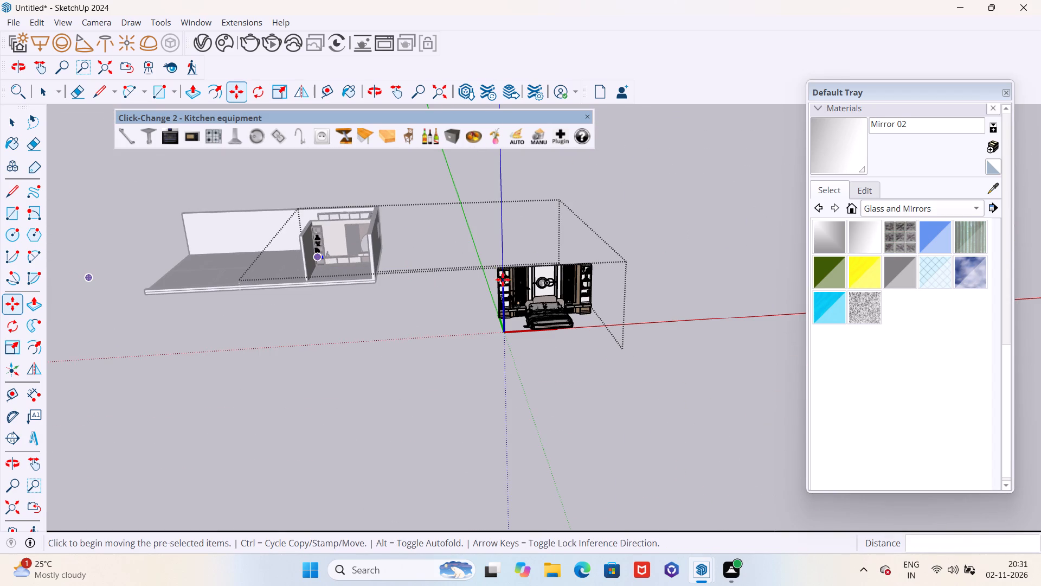
scroll(553, 300, "up", 16)
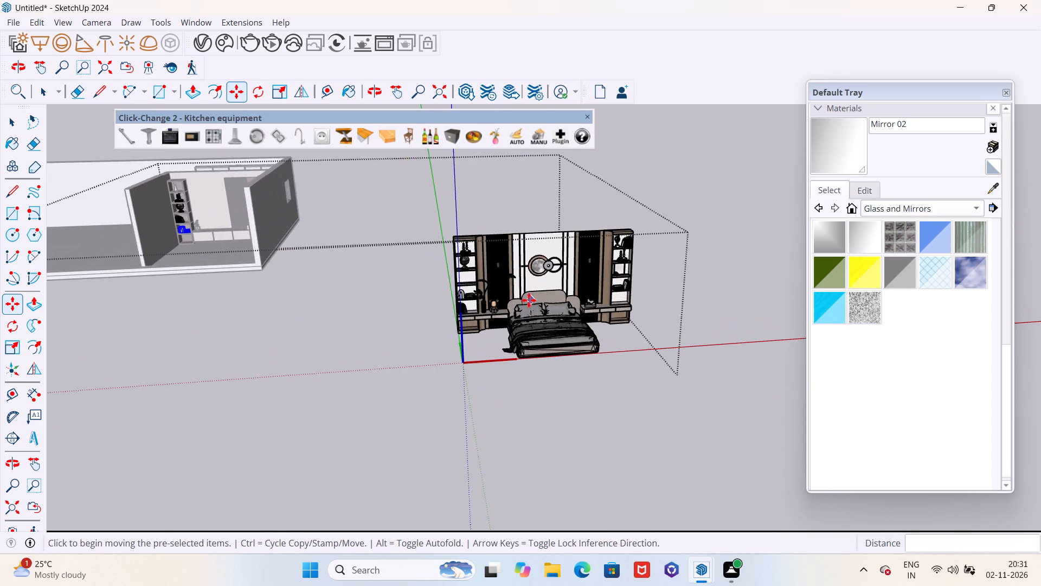
key("space")
scroll(524, 298, "up", 12)
scroll(375, 319, "down", 4)
middle_click_drag(467, 311, 437, 324)
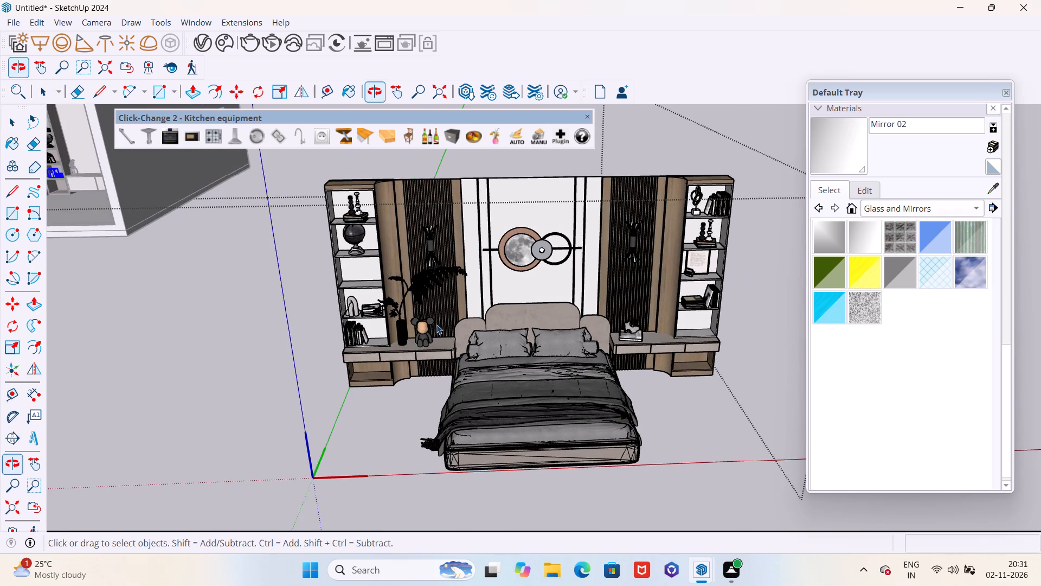
scroll(430, 330, "up", 13)
scroll(395, 328, "down", 10)
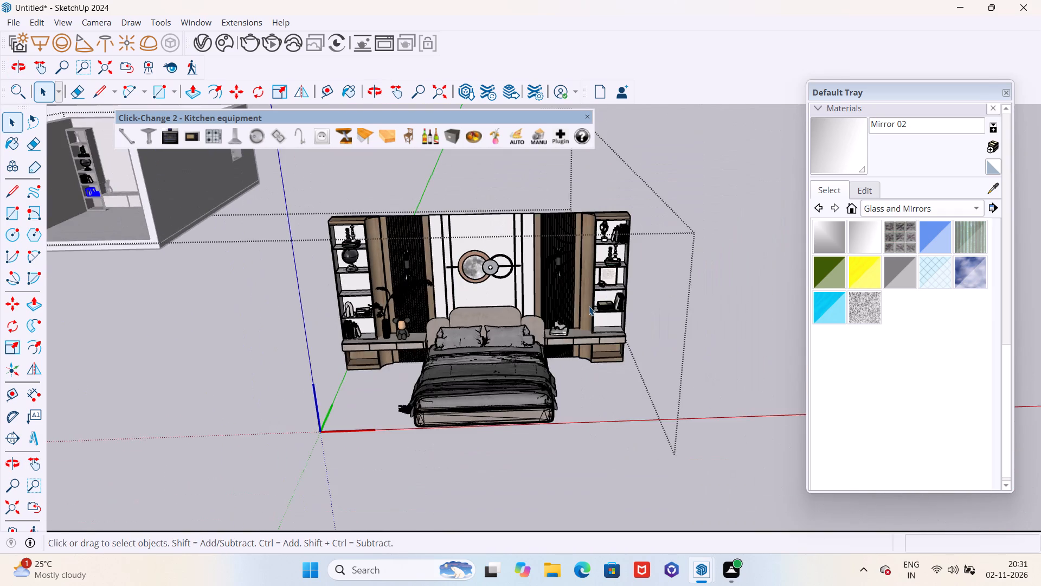
scroll(590, 306, "up", 12)
scroll(532, 349, "up", 6)
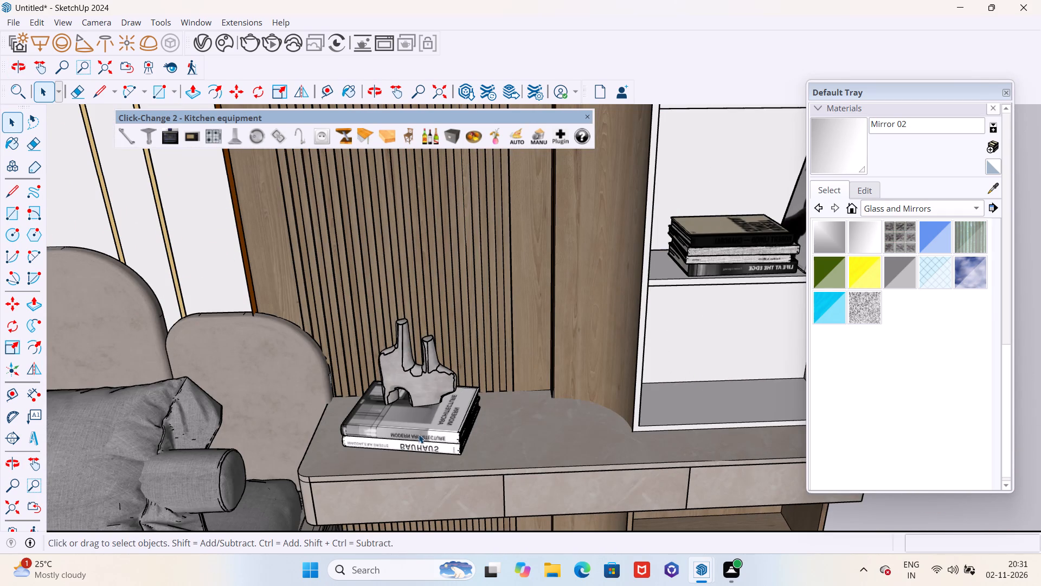
left_click(419, 434)
scroll(420, 419, "down", 16)
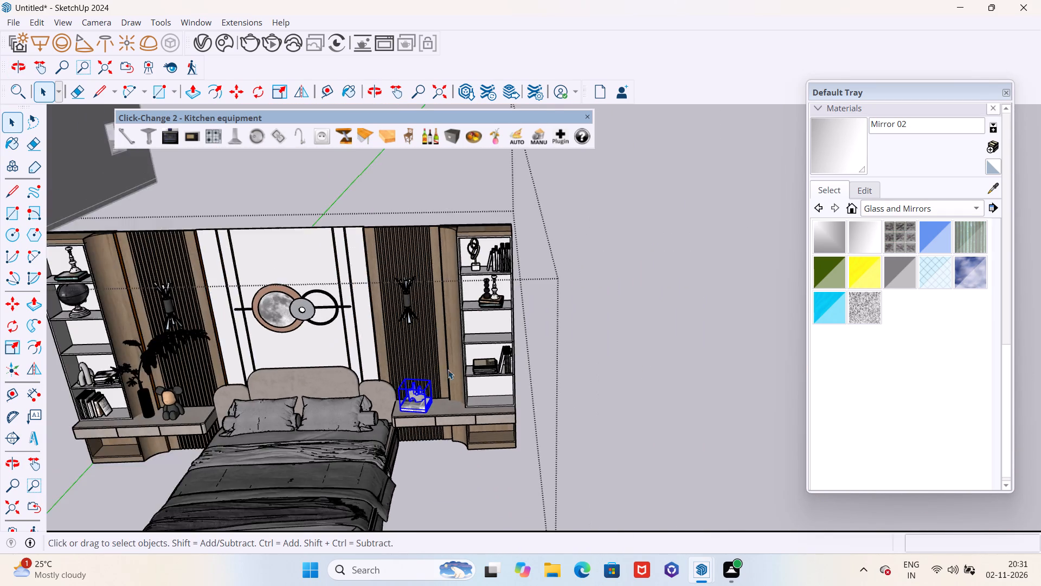
Move the looped ring sculpture about 61' 4" from the imported shelves onto the low TV console in front of the fluted panel.
scroll(463, 268, "up", 10)
left_click(487, 269)
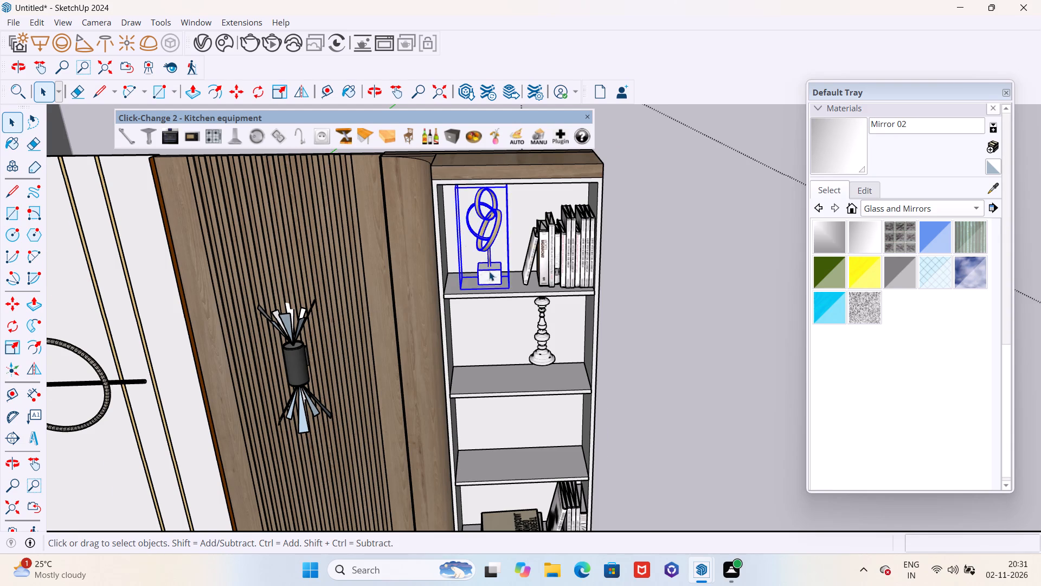
scroll(489, 271, "up", 5)
key("m")
left_click(491, 294)
scroll(535, 326, "down", 6)
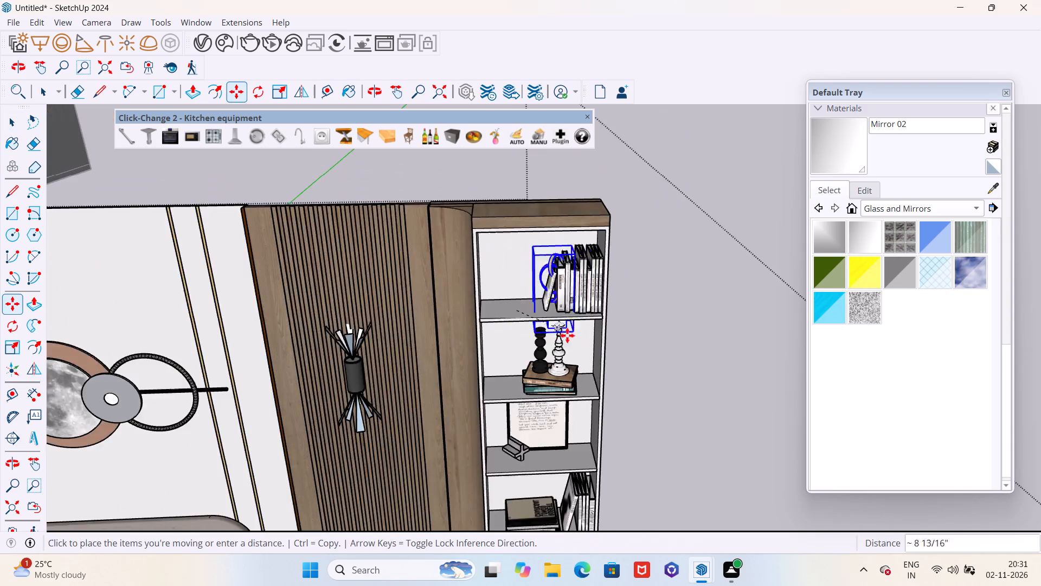
scroll(567, 335, "down", 20)
scroll(567, 335, "down", 9)
scroll(344, 295, "up", 8)
scroll(371, 293, "down", 1)
scroll(372, 293, "up", 11)
scroll(371, 302, "up", 18)
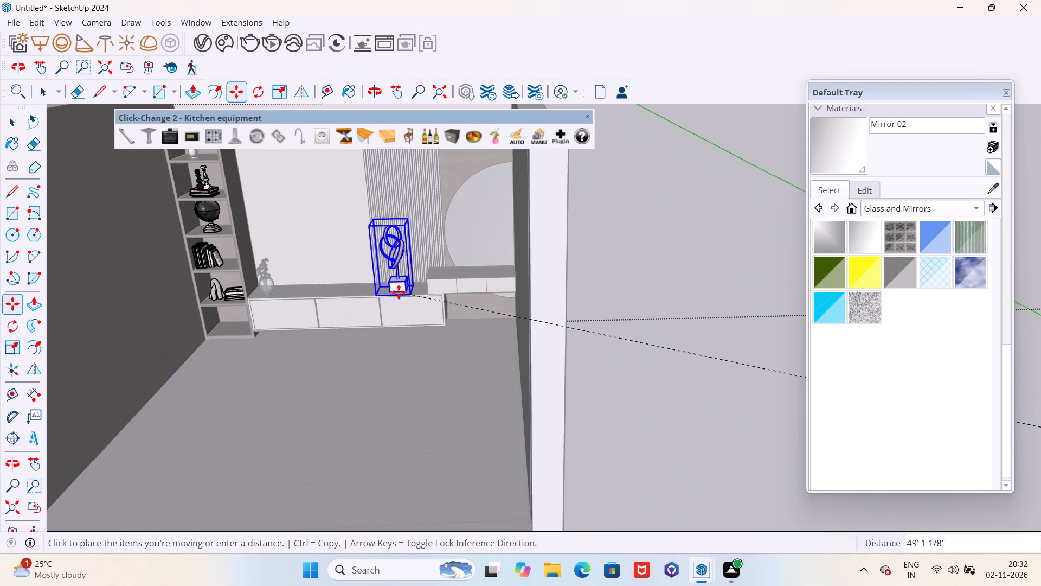
scroll(400, 291, "up", 10)
middle_click_drag(411, 304, 491, 300)
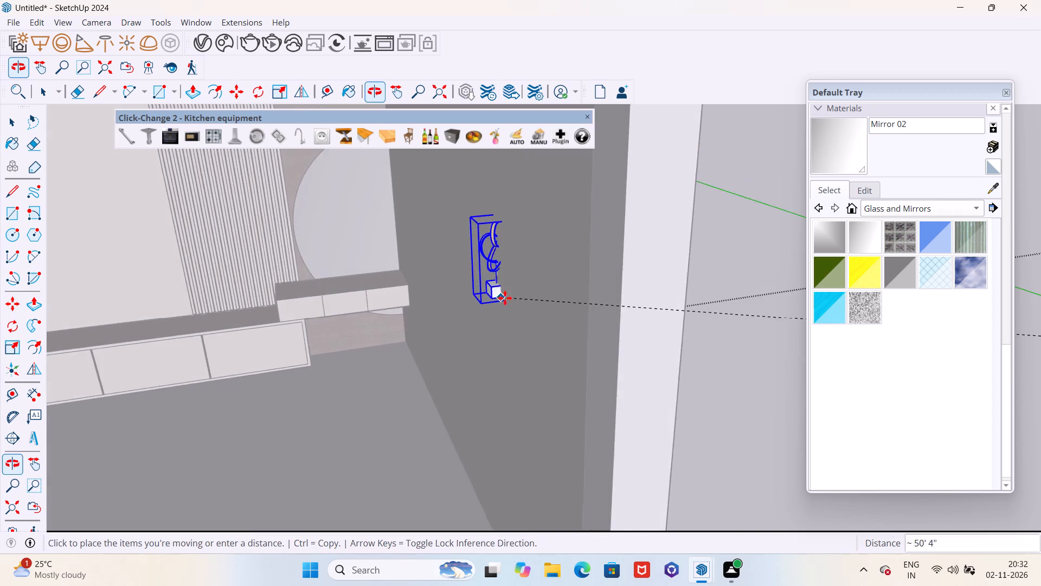
scroll(510, 300, "down", 12)
scroll(395, 314, "up", 13)
scroll(413, 314, "down", 6)
scroll(510, 316, "up", 1)
scroll(519, 316, "down", 7)
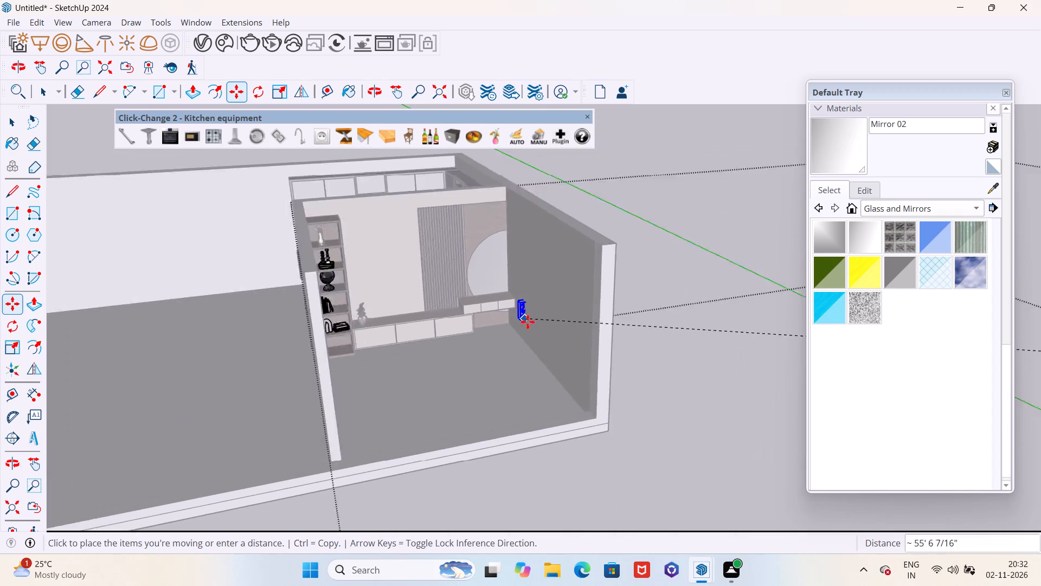
scroll(528, 322, "down", 1)
middle_click_drag(440, 335, 440, 252)
scroll(444, 282, "up", 13)
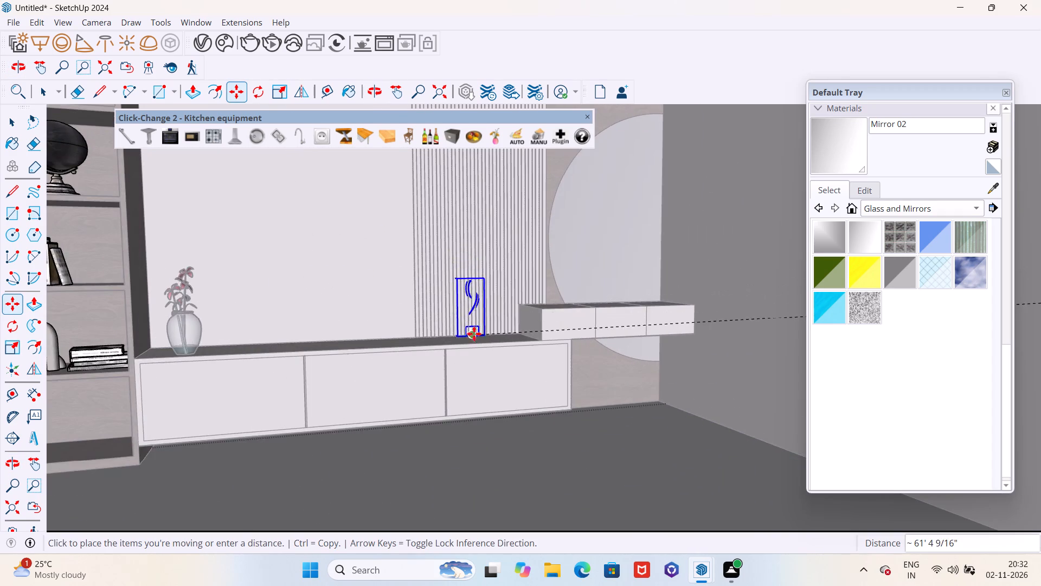
scroll(475, 337, "up", 6)
left_click(480, 344)
Move the framed handwritten print and its cross-shaped sculpture about 63' 2" from the imported shelves onto the TV console, beside the plant vase.
scroll(489, 329, "down", 7)
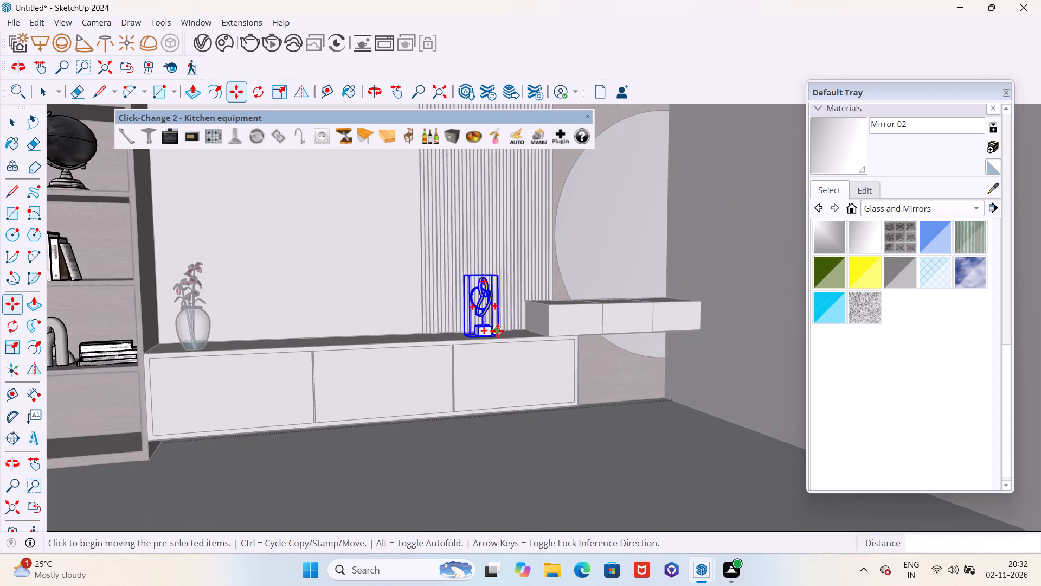
middle_click_drag(492, 336, 427, 370)
scroll(505, 325, "down", 13)
middle_click_drag(506, 326, 475, 326)
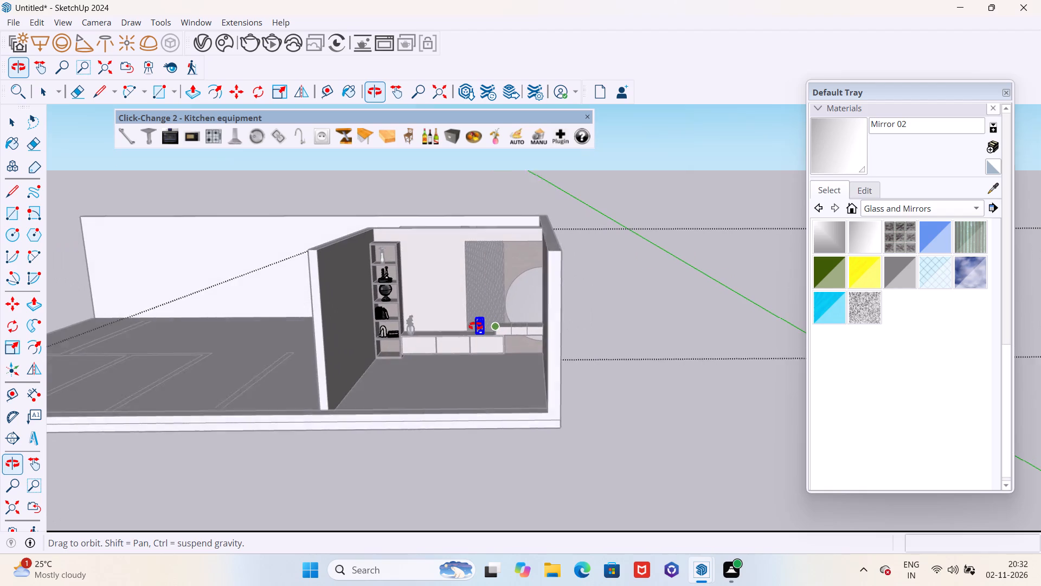
middle_click_drag(475, 326, 474, 325)
scroll(412, 313, "up", 4)
scroll(394, 321, "down", 11)
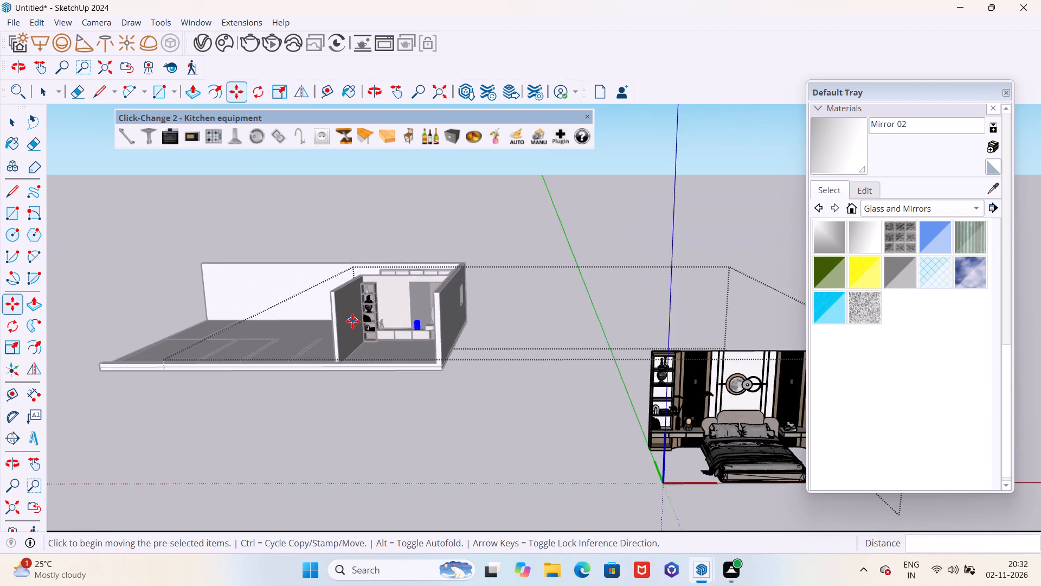
scroll(352, 321, "down", 6)
scroll(536, 360, "up", 13)
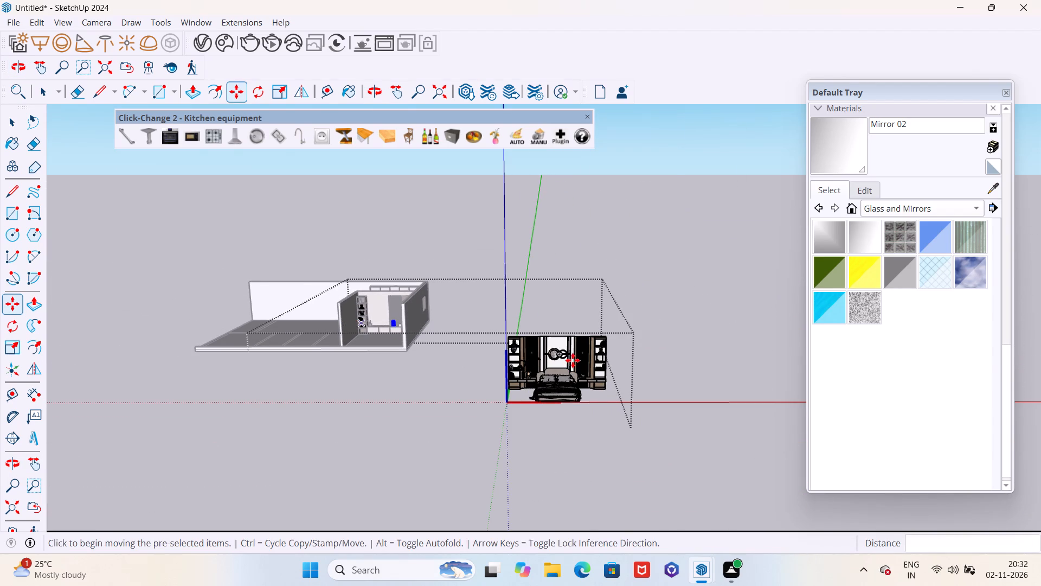
scroll(573, 360, "up", 6)
key("space")
scroll(573, 360, "up", 12)
scroll(438, 326, "down", 5)
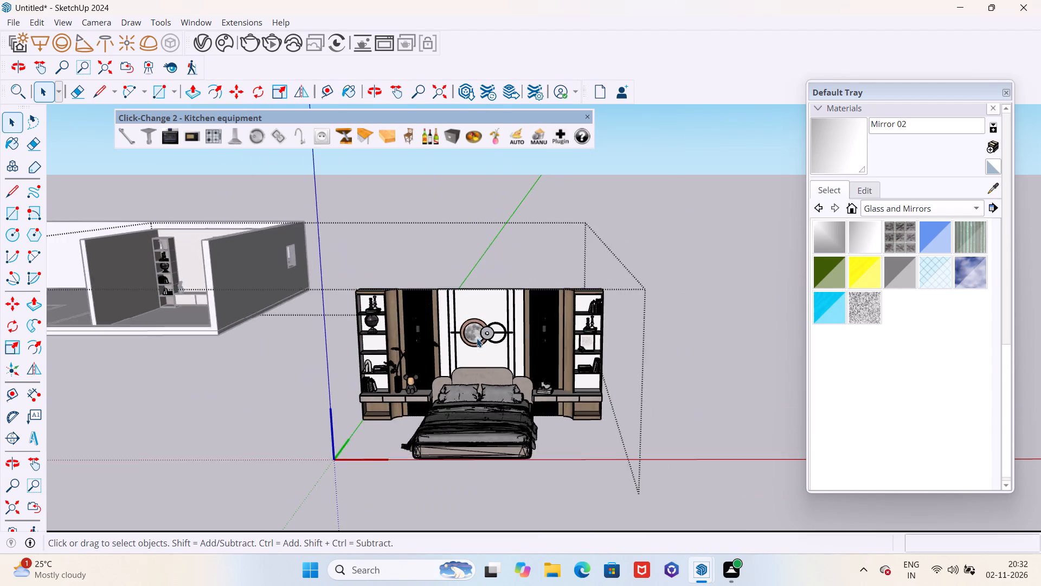
scroll(575, 357, "up", 13)
scroll(589, 354, "down", 6)
scroll(601, 353, "up", 4)
scroll(616, 311, "up", 3)
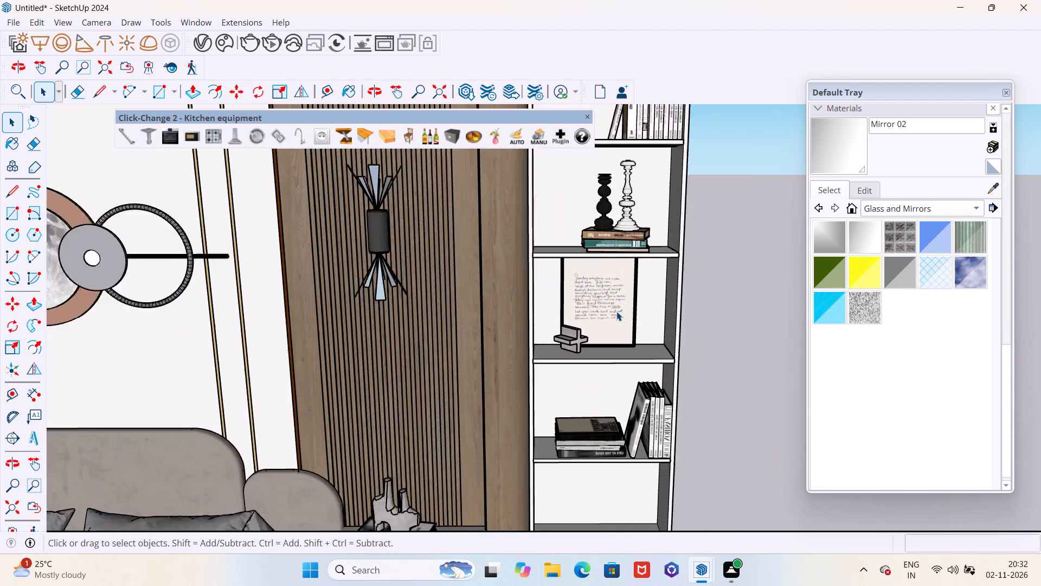
scroll(616, 311, "up", 9)
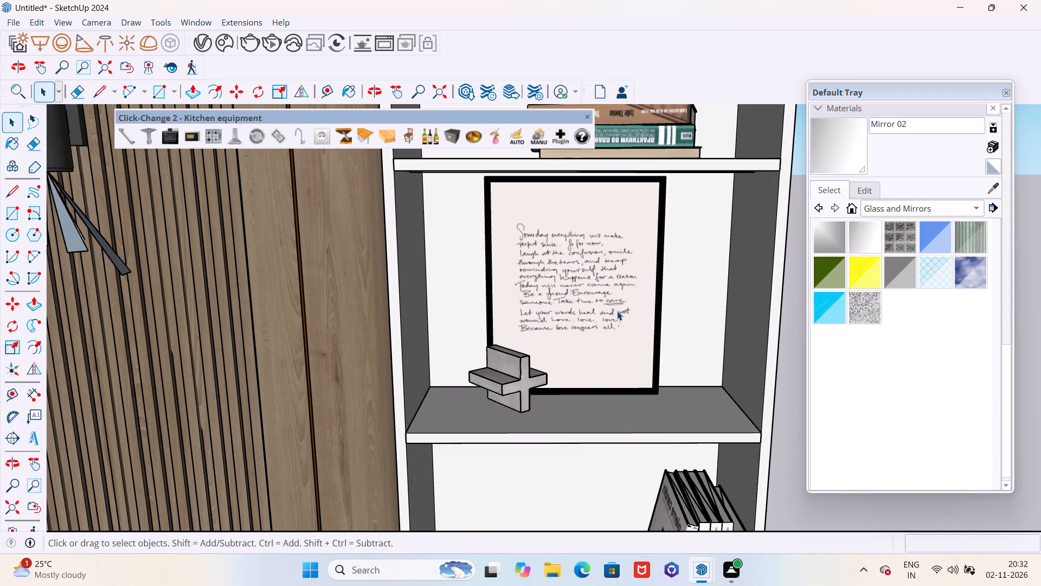
left_click(617, 311)
middle_click_drag(622, 336, 551, 340)
scroll(655, 392, "up", 11)
scroll(654, 396, "down", 10)
key("m")
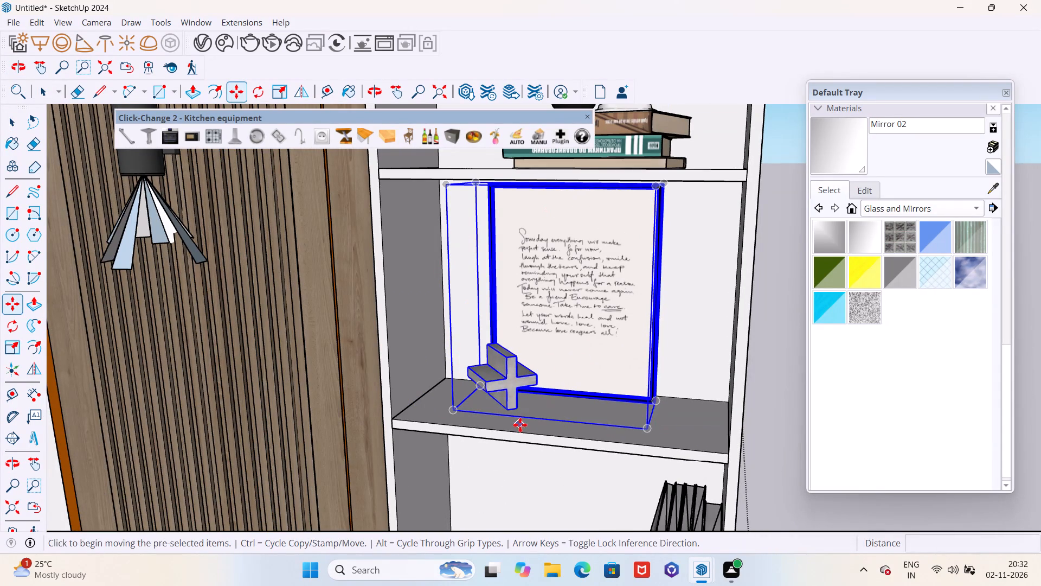
left_click(511, 412)
scroll(622, 427, "down", 20)
scroll(707, 430, "up", 1)
scroll(712, 430, "down", 8)
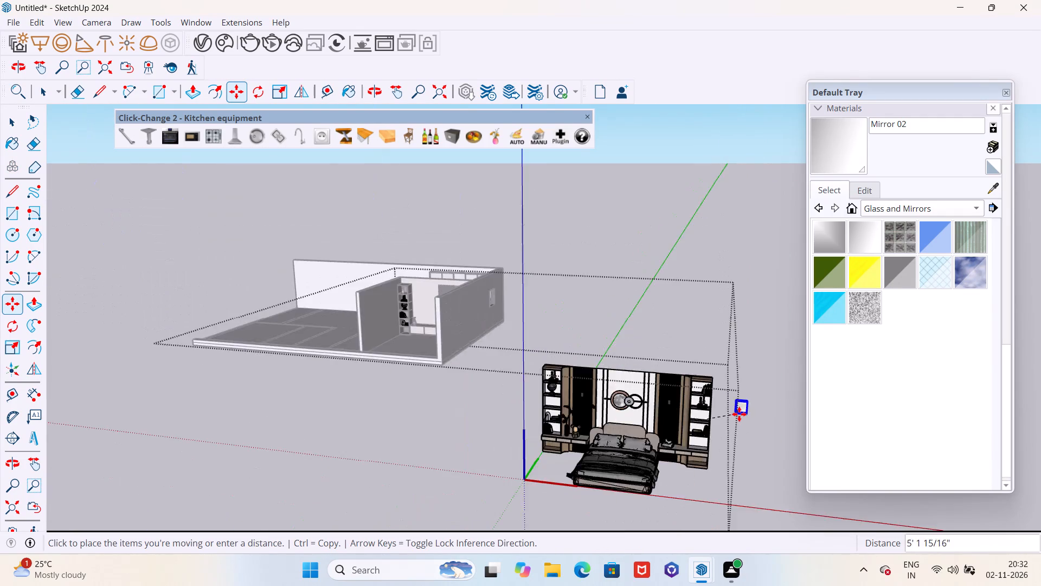
scroll(739, 414, "down", 8)
scroll(523, 355, "up", 6)
scroll(506, 354, "up", 19)
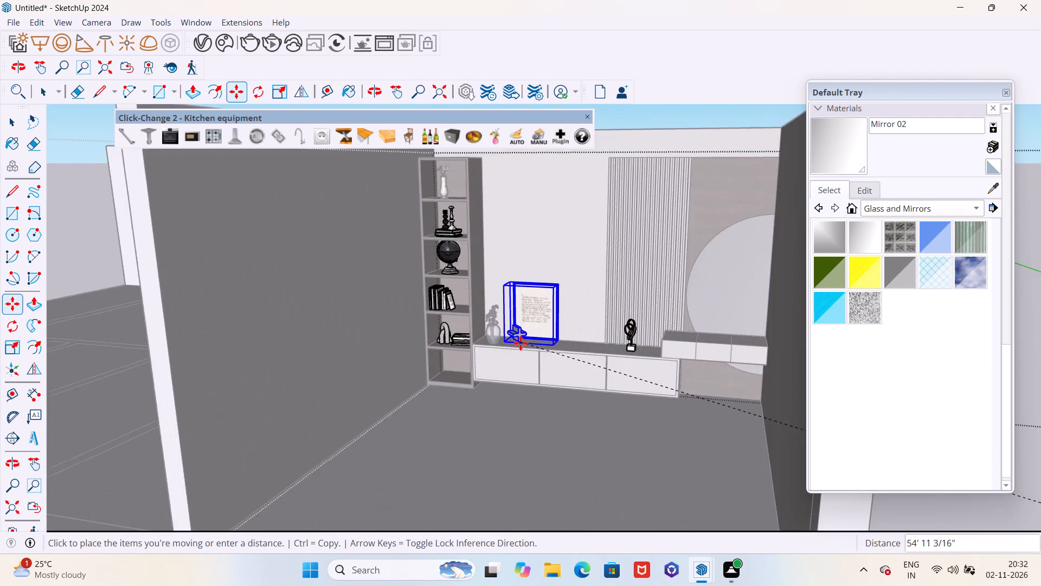
scroll(520, 343, "up", 11)
scroll(542, 351, "down", 5)
scroll(579, 361, "up", 1)
scroll(582, 361, "down", 3)
middle_click_drag(531, 373, 632, 403)
scroll(603, 382, "up", 7)
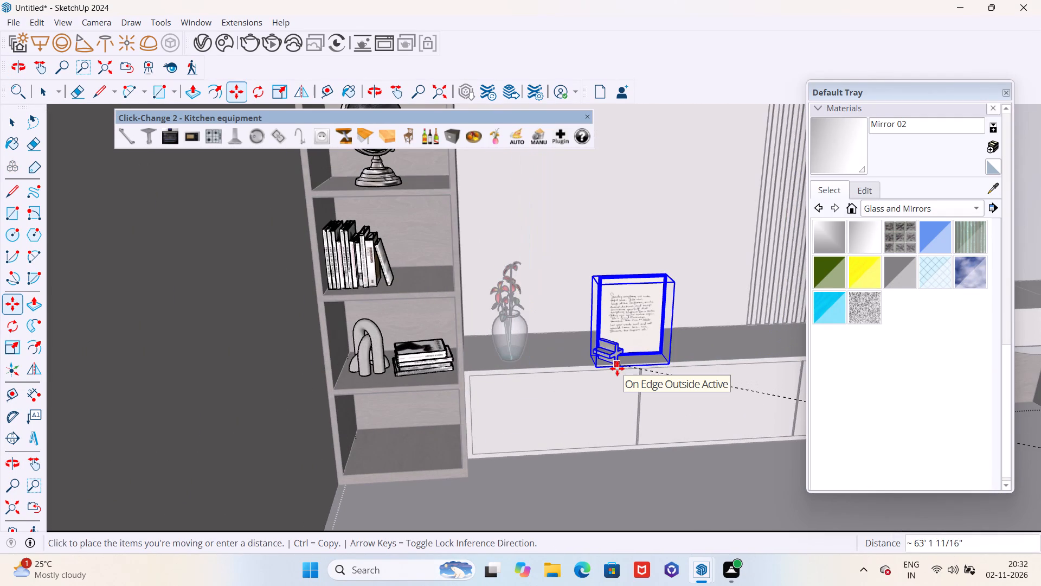
left_click(617, 368)
Shift the framed print and sculpture about 1' along the green axis, back toward the wall behind the console.
middle_click_drag(639, 386, 369, 423)
scroll(510, 382, "up", 4)
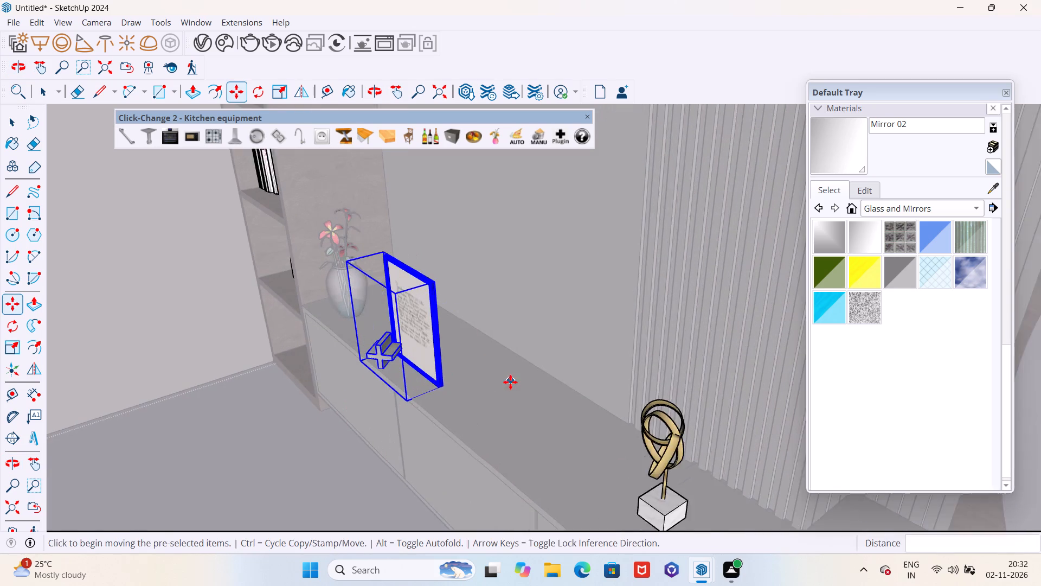
left_click(455, 400)
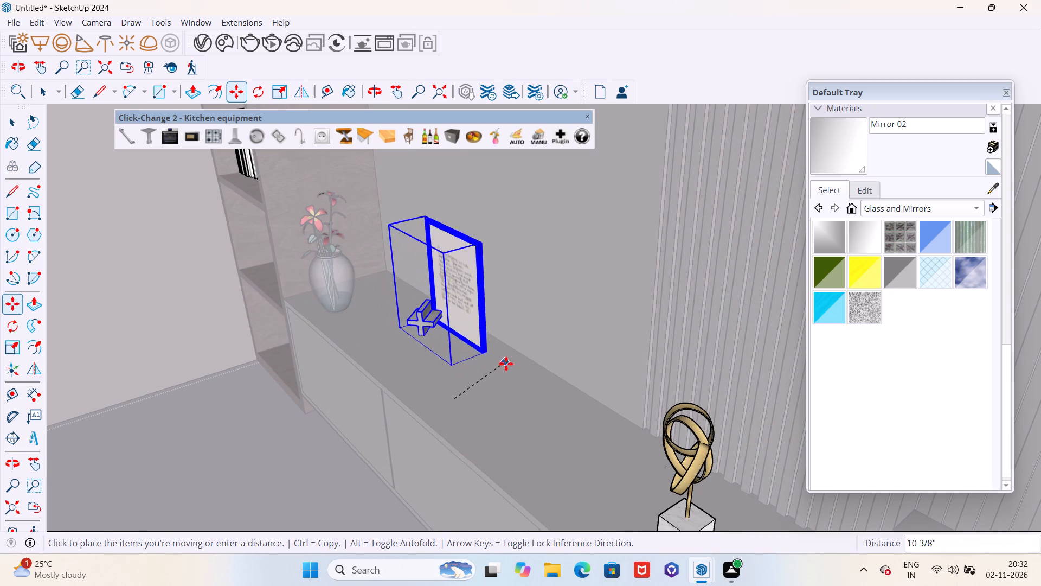
left_click(535, 372)
Delete the entire remaining imported bedroom set standing near the origin.
scroll(446, 379, "down", 6)
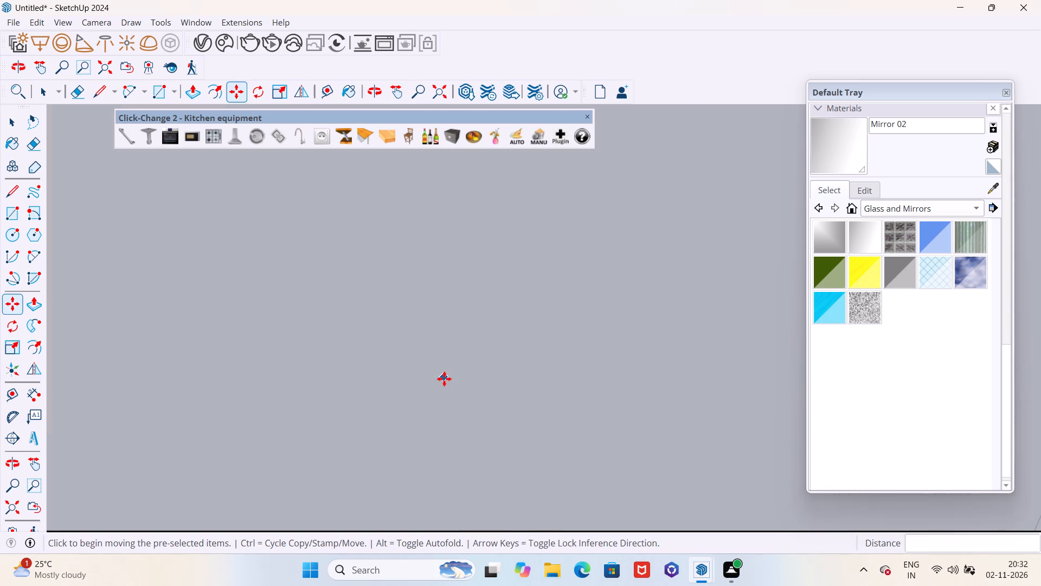
left_click(434, 92)
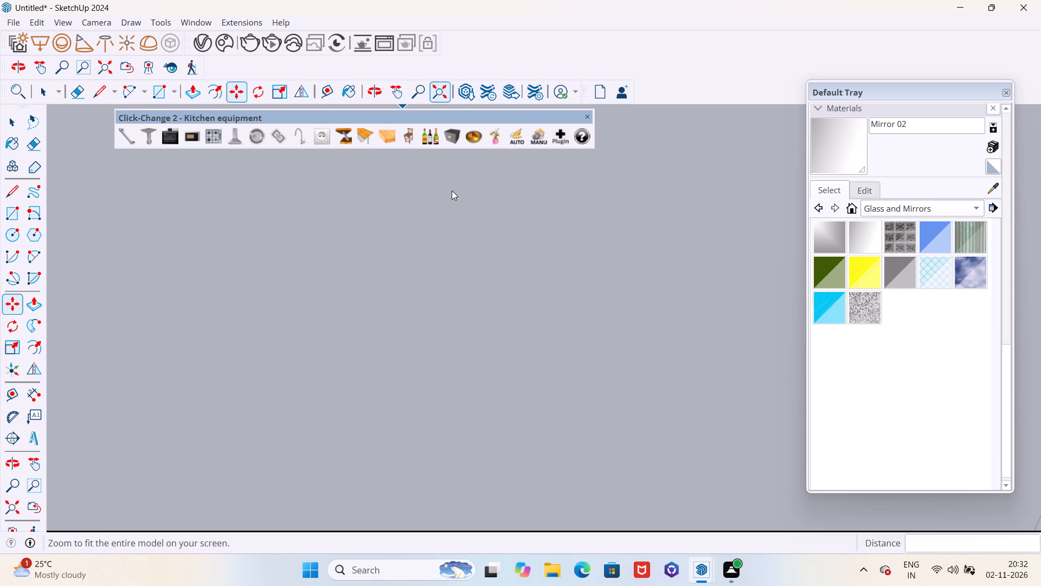
scroll(448, 226, "down", 13)
middle_click_drag(408, 247, 472, 264)
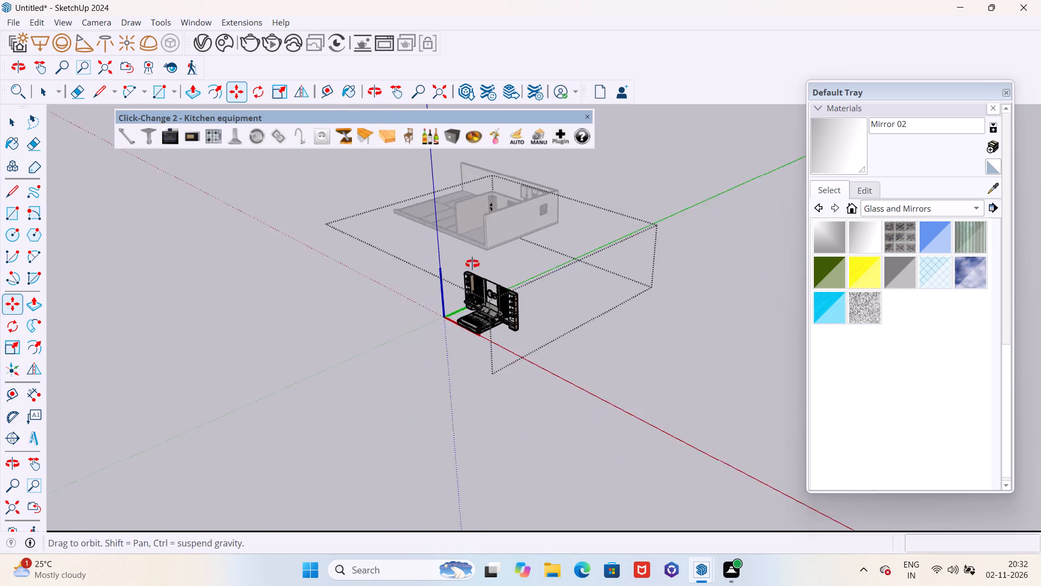
middle_click_drag(472, 264, 531, 276)
scroll(533, 295, "down", 5)
key("Escape")
left_click(511, 405)
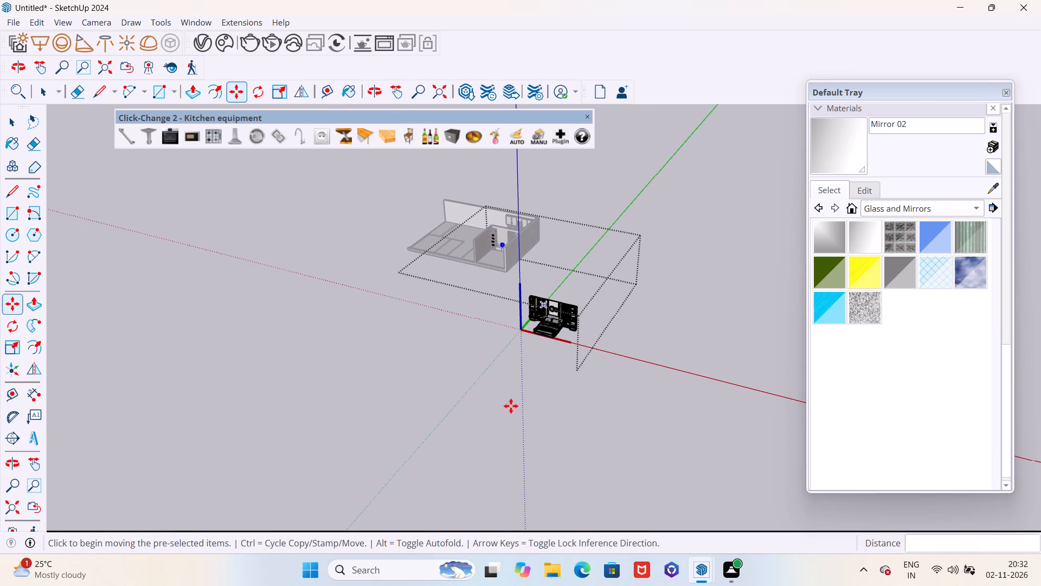
middle_click_drag(508, 402, 555, 386)
key("space")
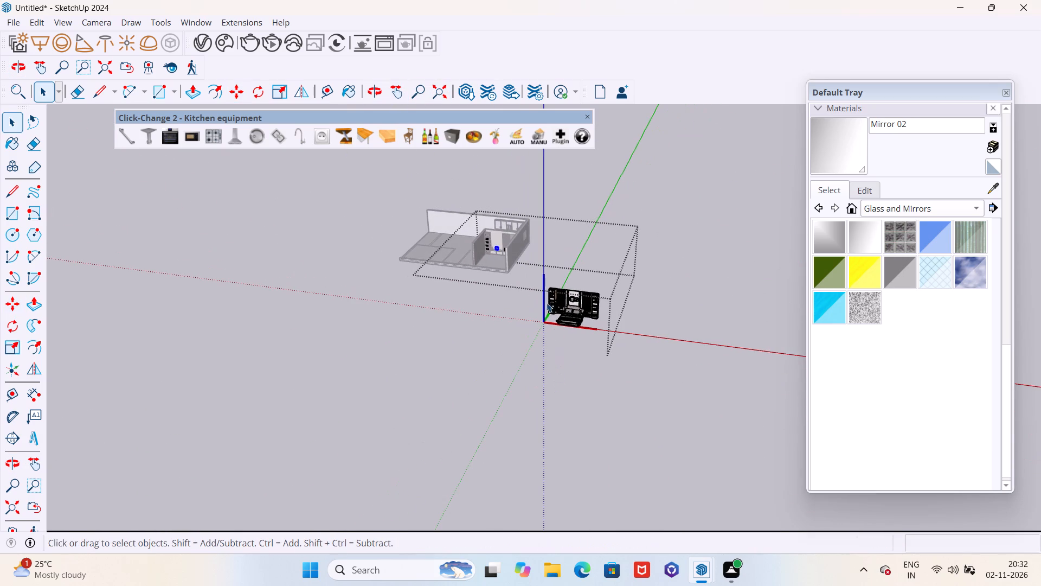
scroll(543, 289, "up", 20)
scroll(543, 289, "up", 4)
scroll(549, 268, "down", 6)
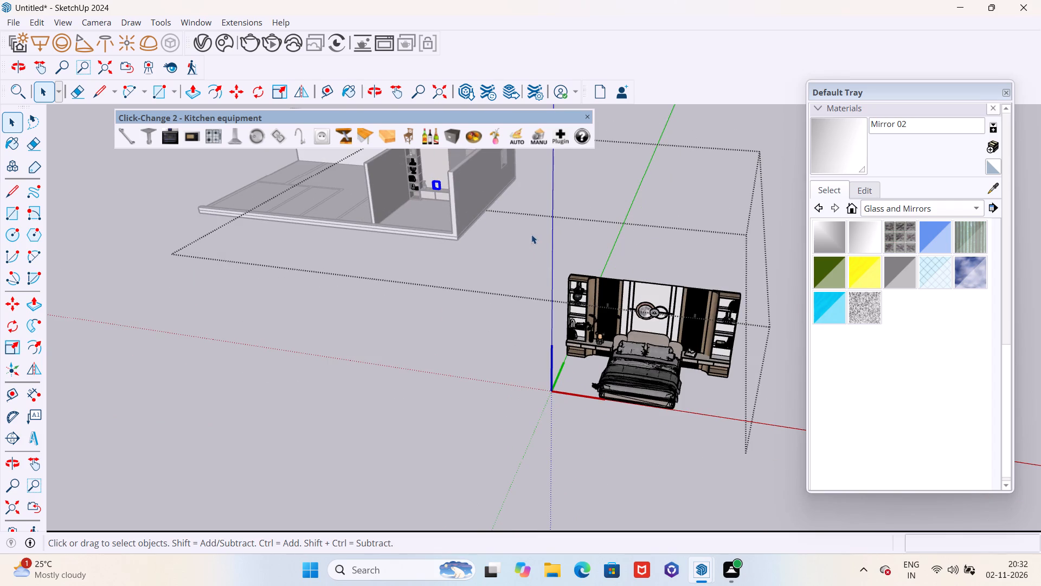
left_click_drag(531, 234, 767, 468)
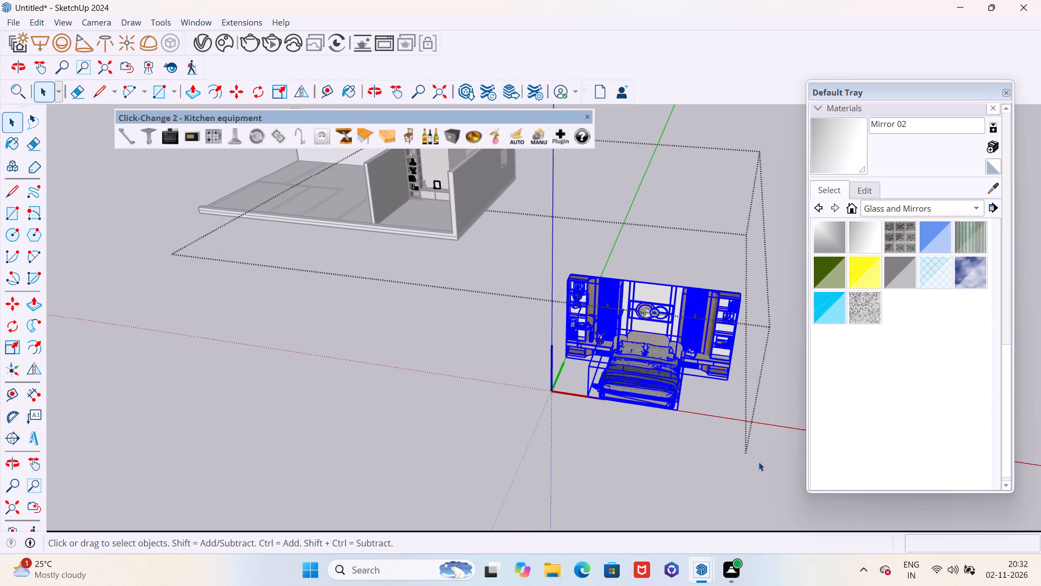
key("Delete")
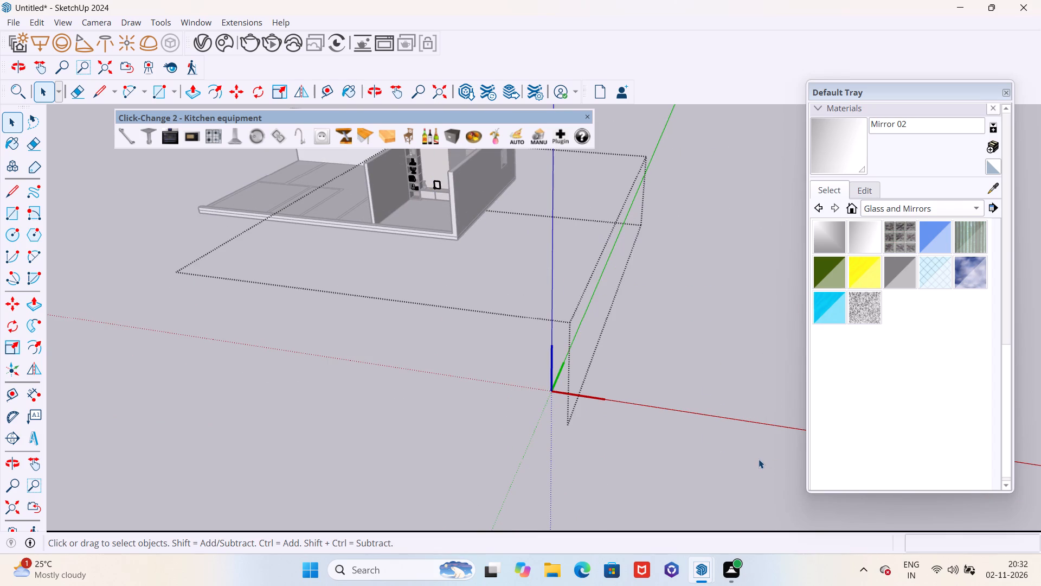
scroll(757, 458, "down", 12)
middle_click_drag(577, 457, 621, 427)
key("Escape")
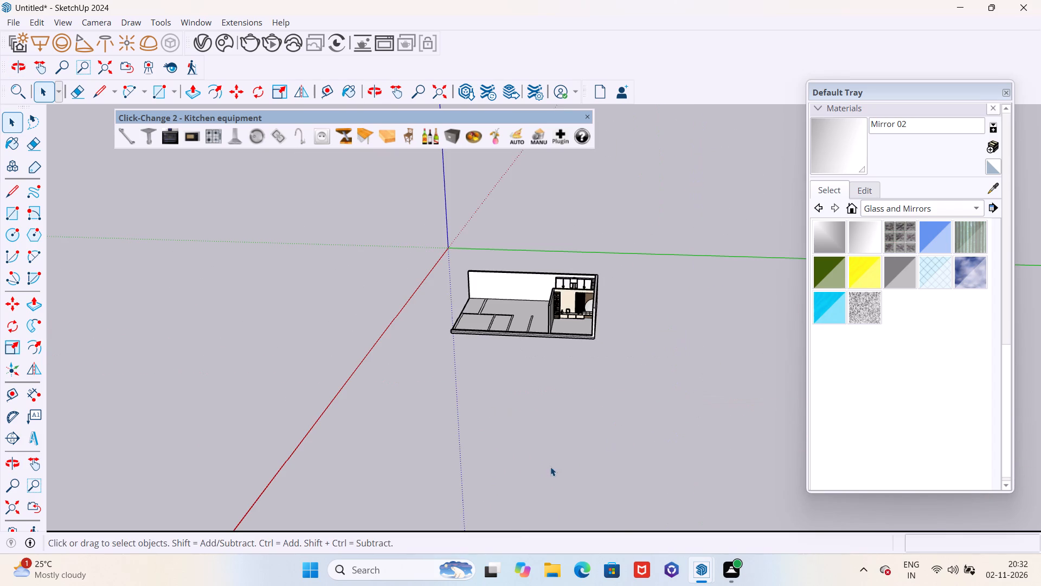
left_click(550, 467)
Examine the partitioned room's decorated shelf unit, TV console and fluted panel wall from the front.
scroll(539, 316, "up", 13)
scroll(580, 249, "down", 5)
scroll(651, 219, "up", 6)
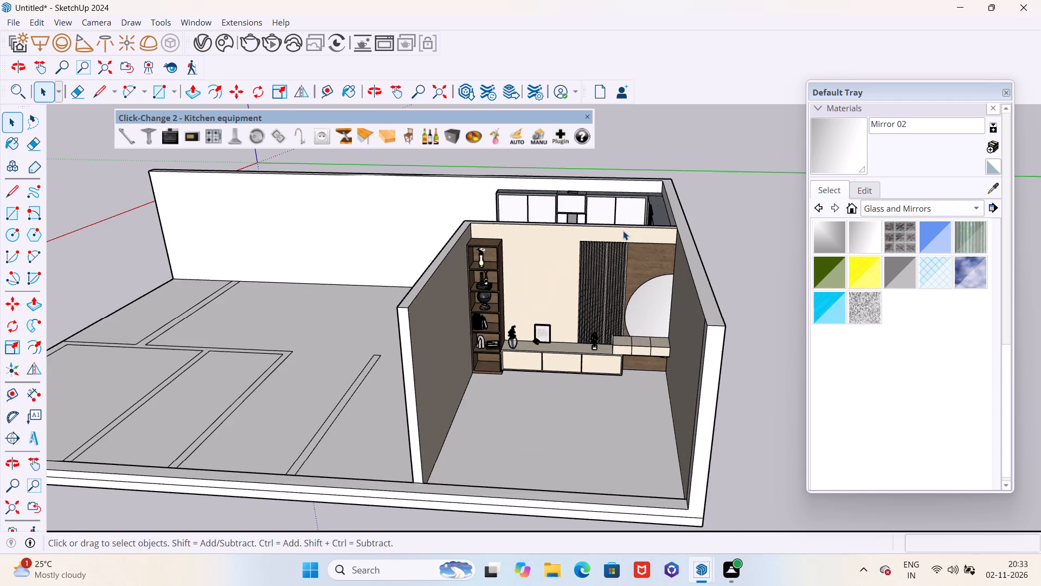
scroll(612, 234, "up", 1)
scroll(612, 234, "down", 1)
scroll(612, 234, "up", 9)
scroll(577, 219, "down", 6)
middle_click_drag(571, 223, 586, 206)
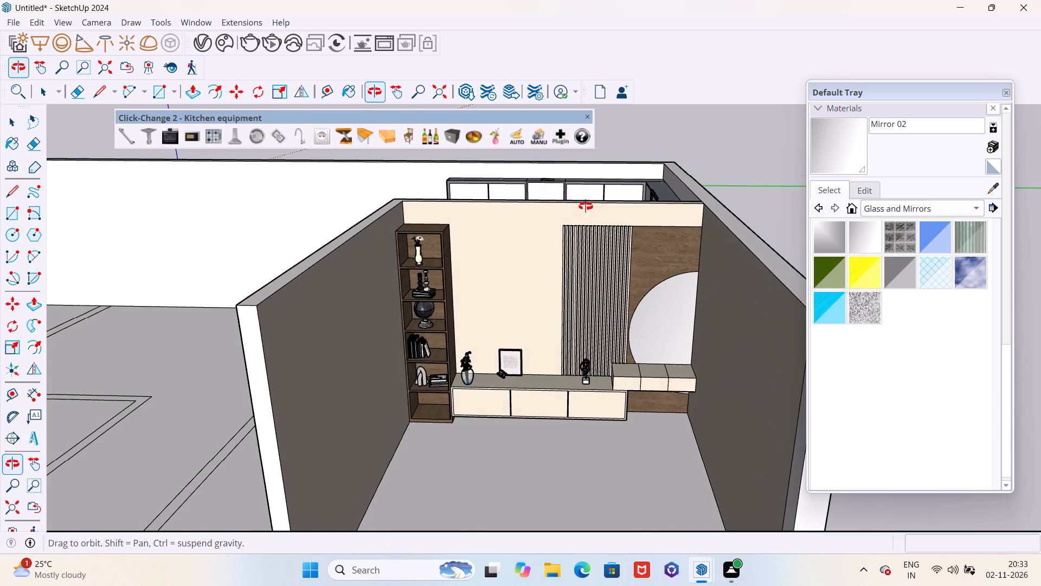
middle_click_drag(586, 206, 586, 205)
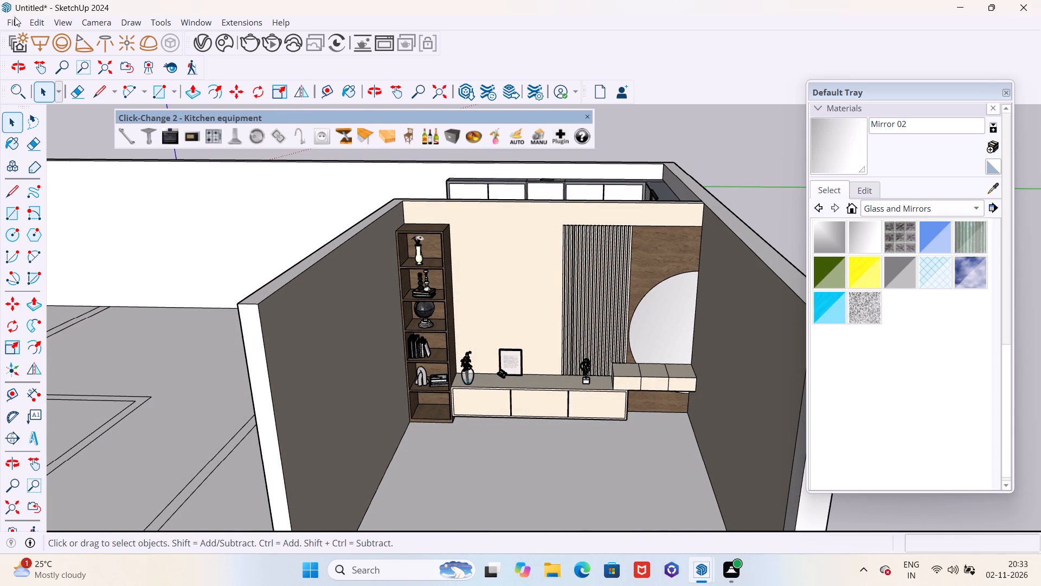
Import the television model Componente from the Downloads folder and place it on the ground outside the partitioned room.
left_click(12, 21)
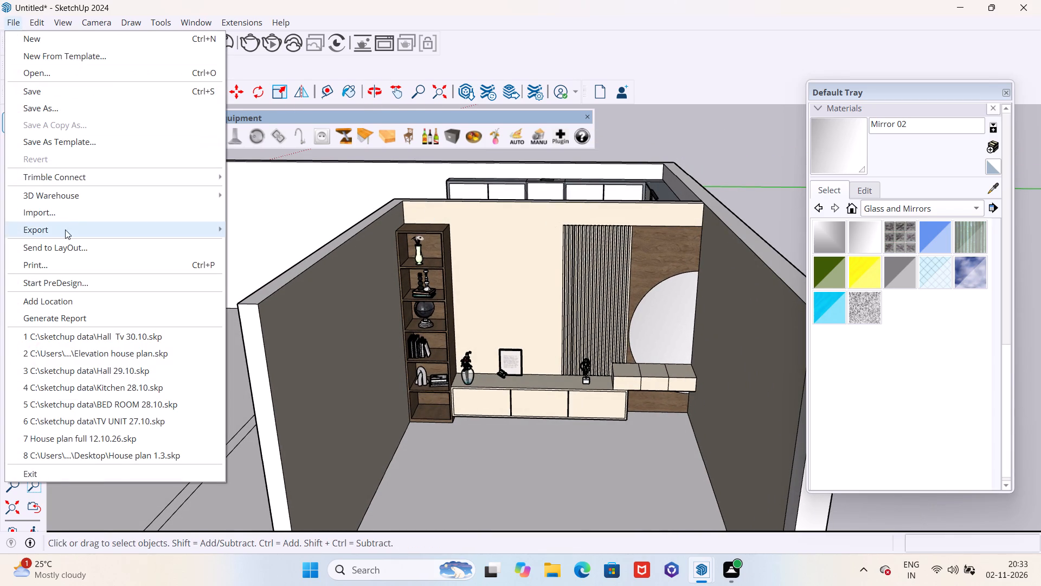
left_click(67, 207)
scroll(209, 211, "down", 6)
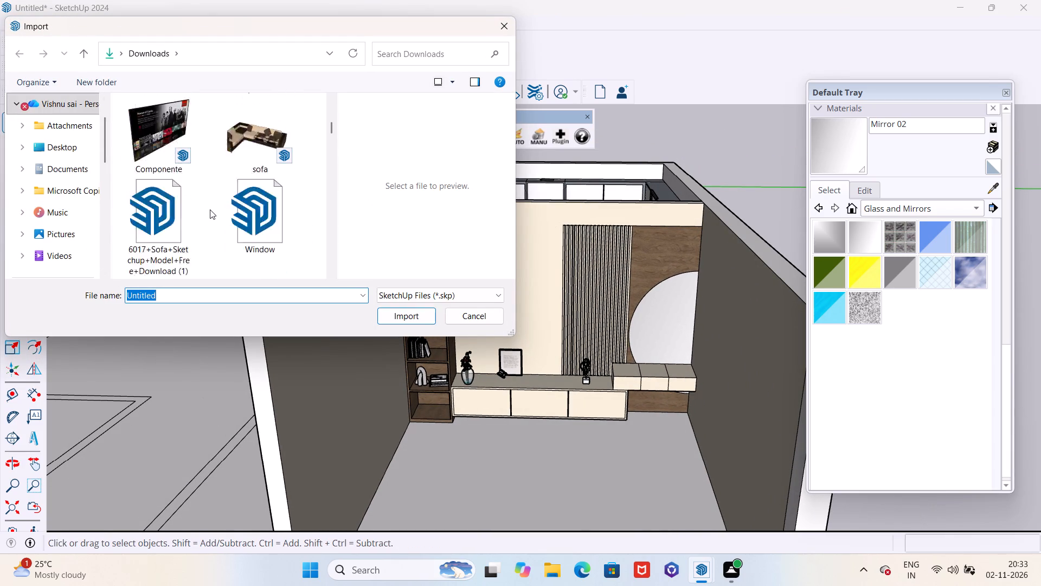
scroll(210, 209, "down", 1)
scroll(211, 203, "up", 3)
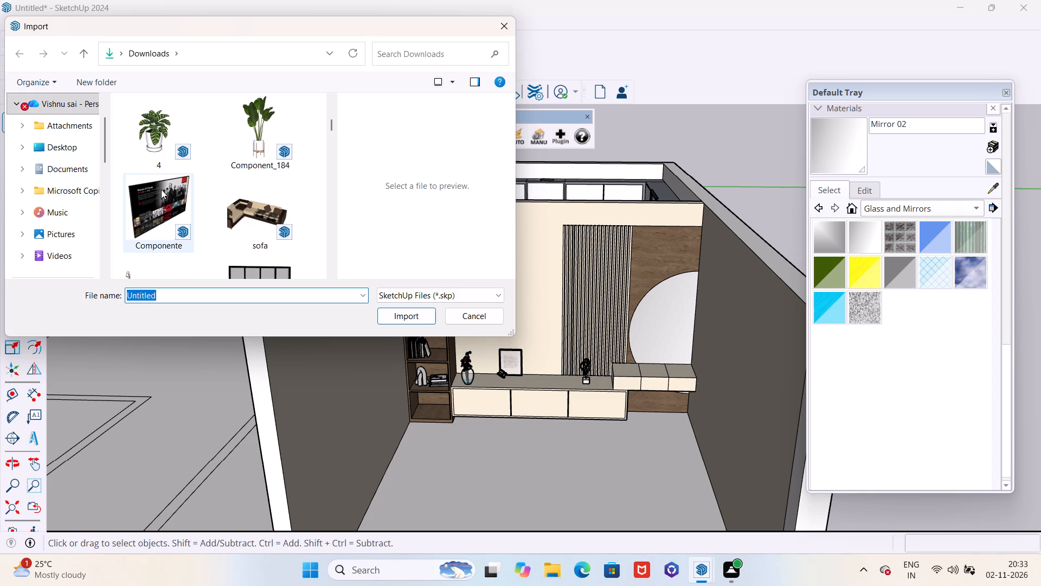
left_click(161, 189)
left_click(416, 311)
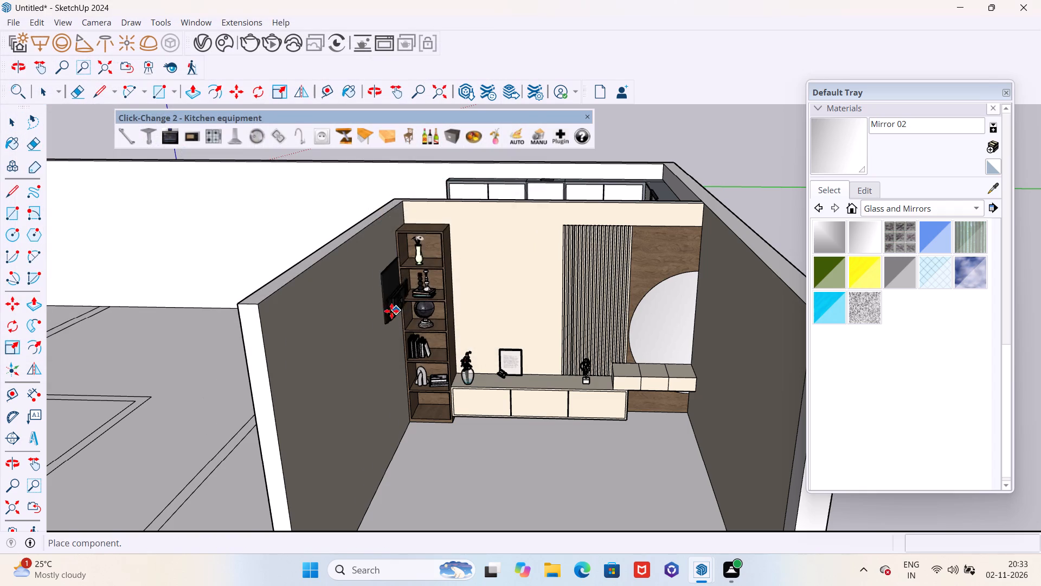
scroll(352, 317, "down", 5)
scroll(350, 319, "up", 1)
scroll(348, 320, "down", 12)
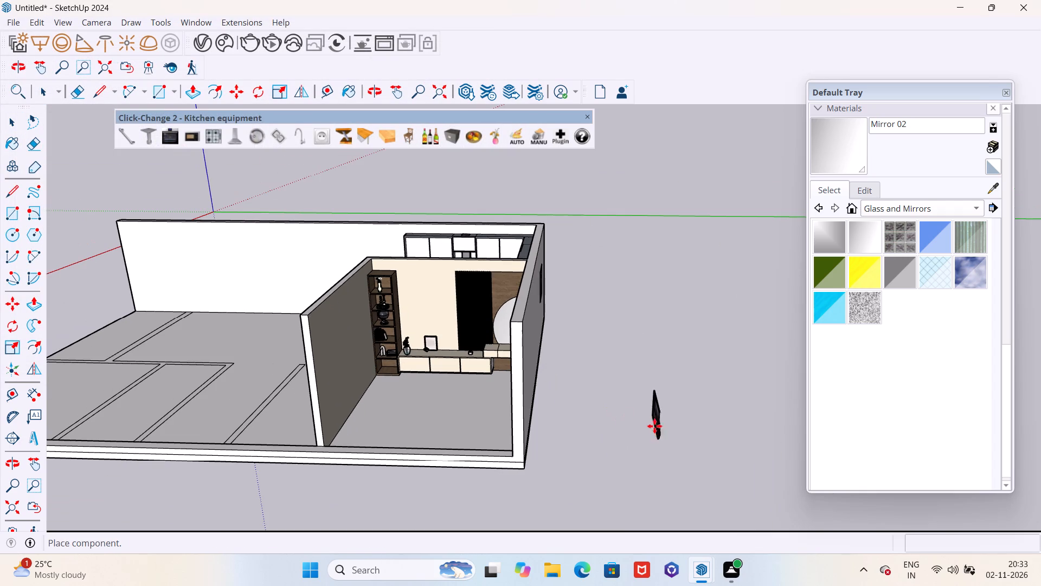
left_click(636, 417)
Rotate the imported television 90 degrees about the vertical axis.
scroll(441, 421, "down", 6)
scroll(652, 445, "up", 8)
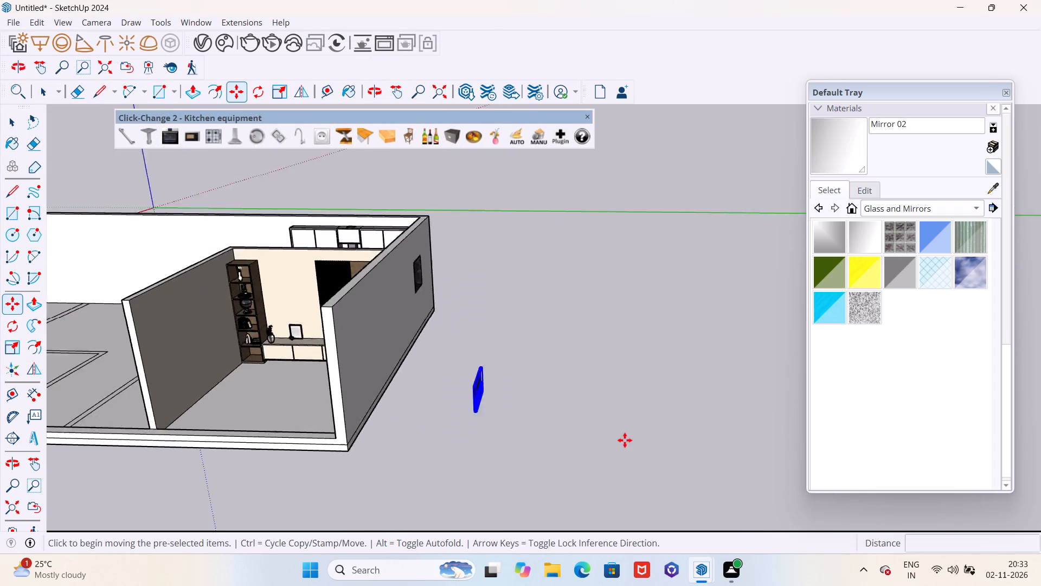
scroll(625, 440, "up", 2)
key("q")
left_click(506, 401)
left_click(525, 401)
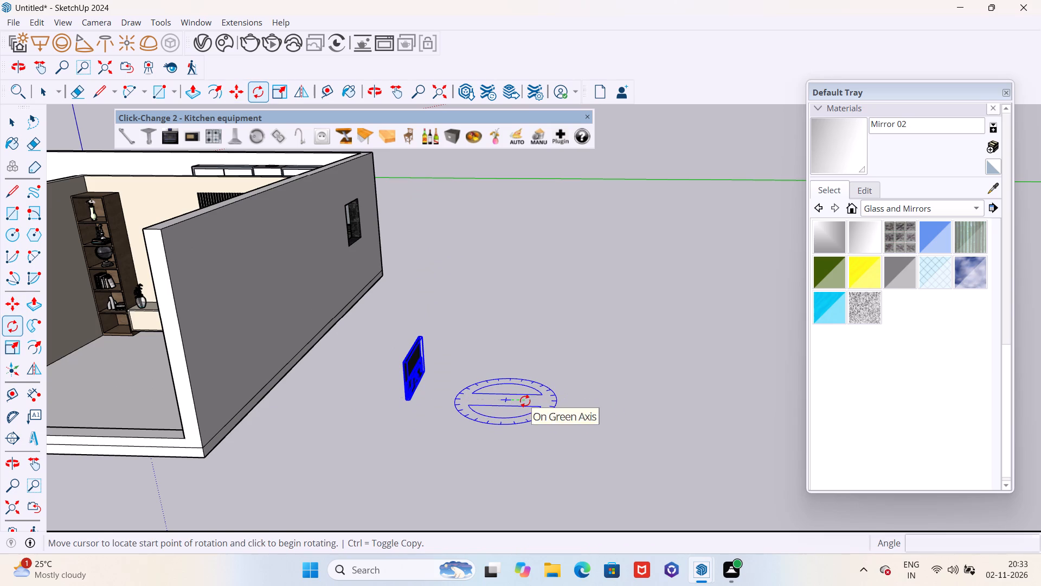
left_click(509, 354)
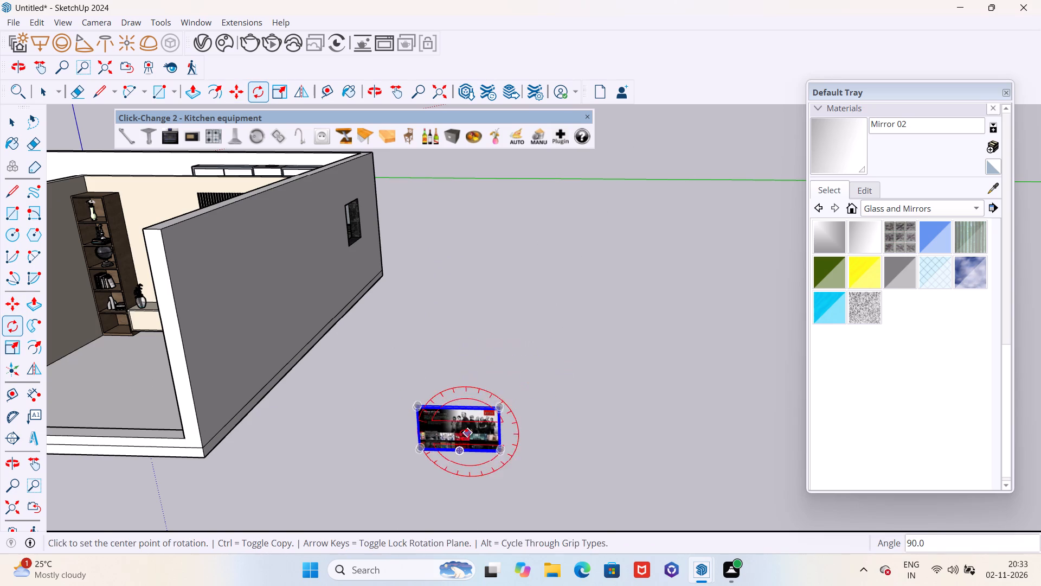
Move the imported television by its lower back corner onto the cream wall above the TV console, overlapping the fluted panel.
middle_click_drag(462, 436, 618, 402)
scroll(648, 409, "up", 11)
key("m")
middle_click_drag(663, 391, 688, 396)
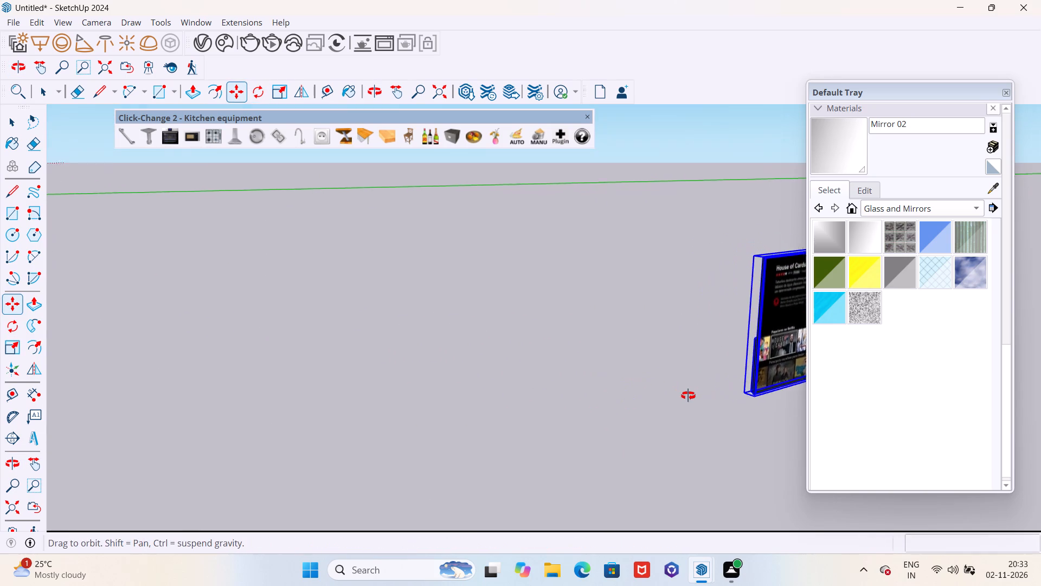
middle_click_drag(688, 396, 690, 396)
scroll(521, 398, "down", 14)
middle_click_drag(487, 404, 658, 520)
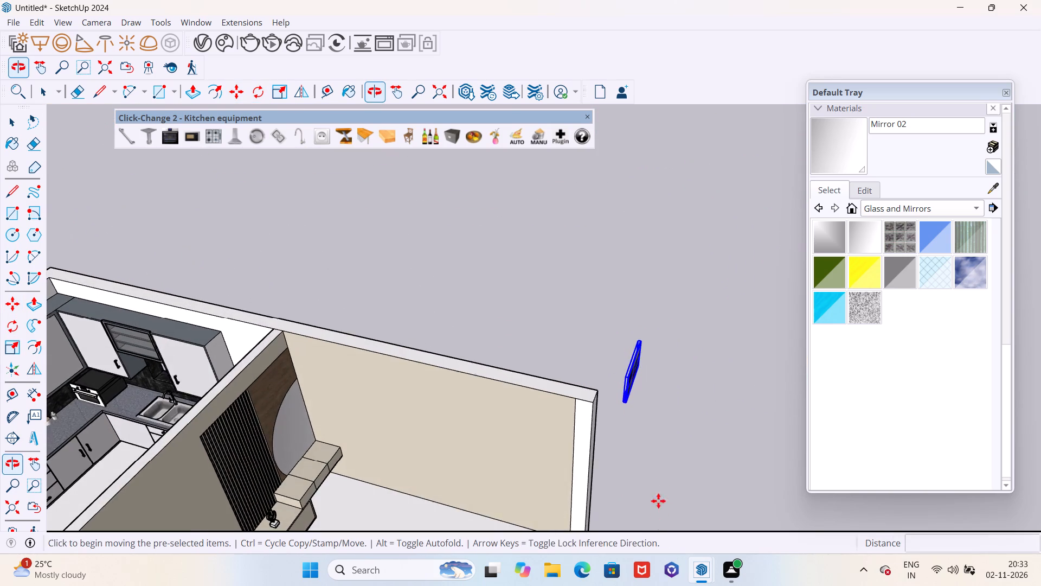
scroll(609, 436, "up", 20)
scroll(609, 436, "up", 6)
scroll(639, 397, "up", 7)
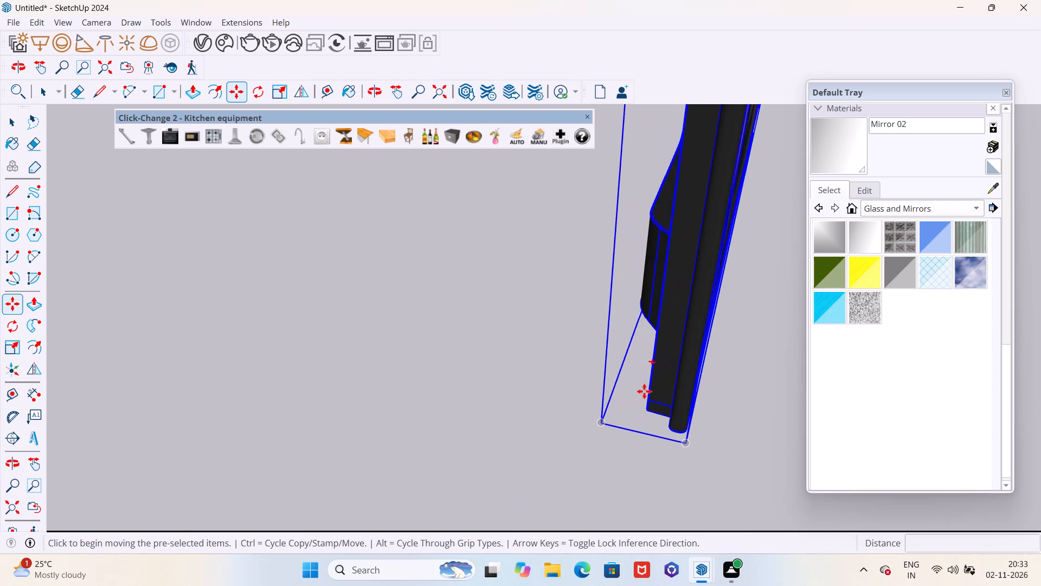
middle_click_drag(663, 387, 770, 196)
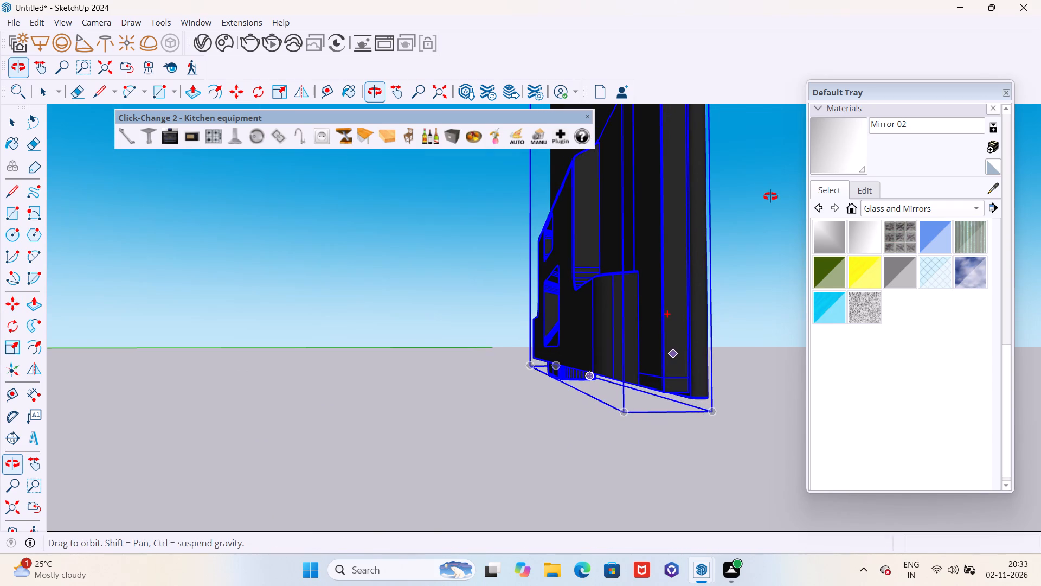
middle_click_drag(770, 196, 711, 223)
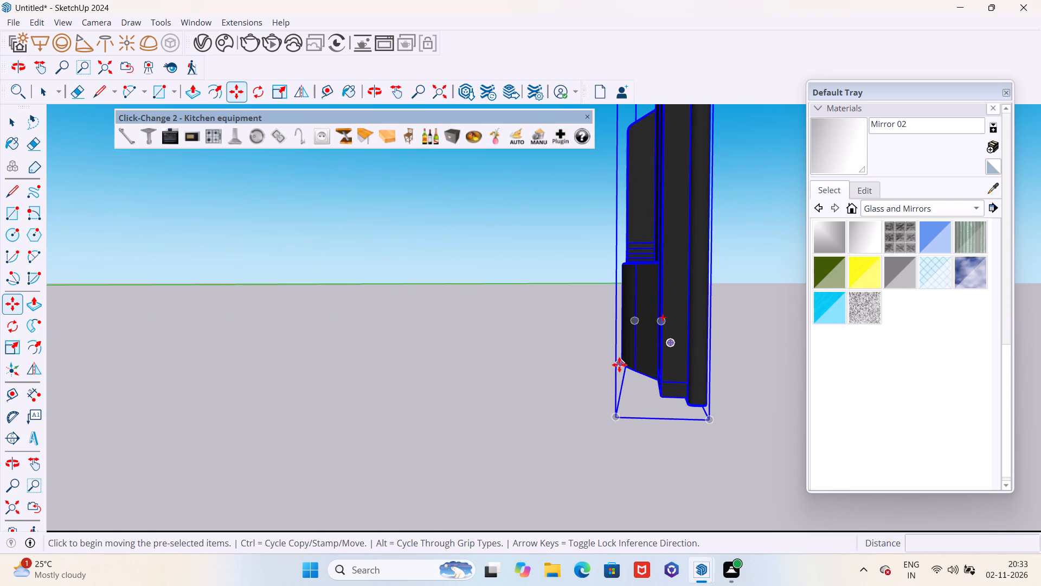
left_click(621, 364)
scroll(646, 394, "down", 20)
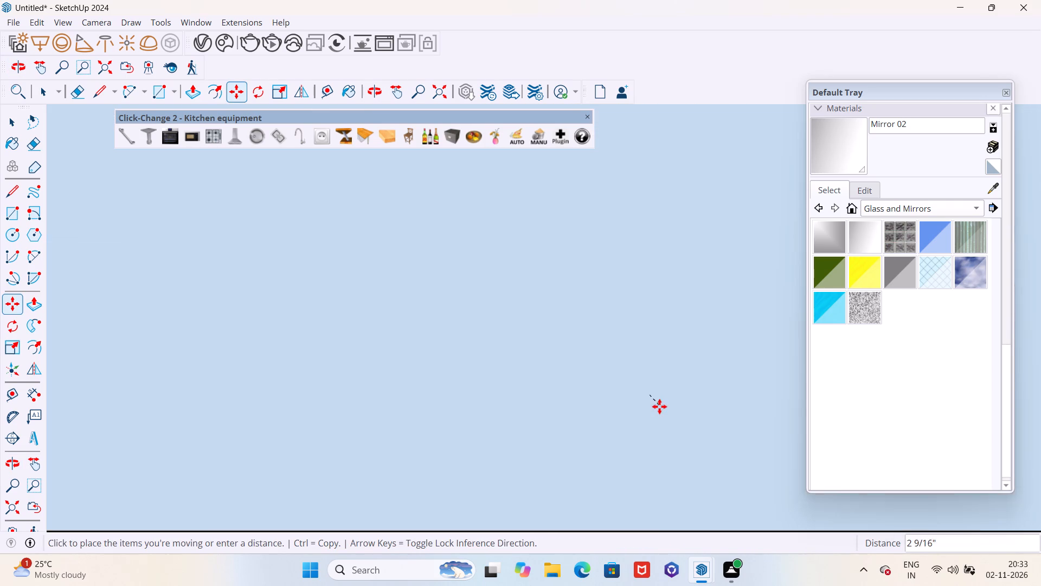
scroll(659, 406, "down", 20)
scroll(659, 406, "down", 2)
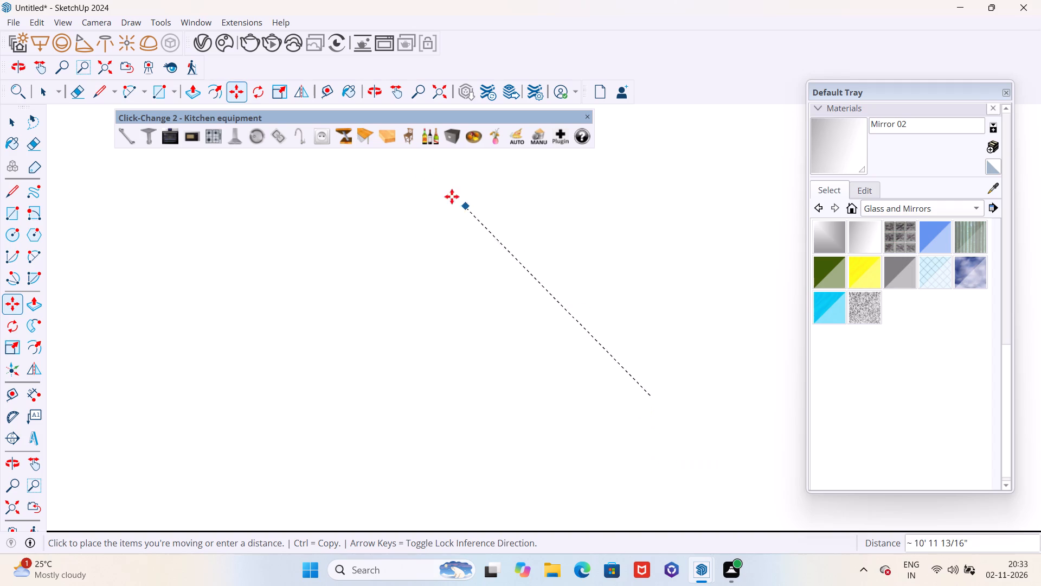
left_click(440, 98)
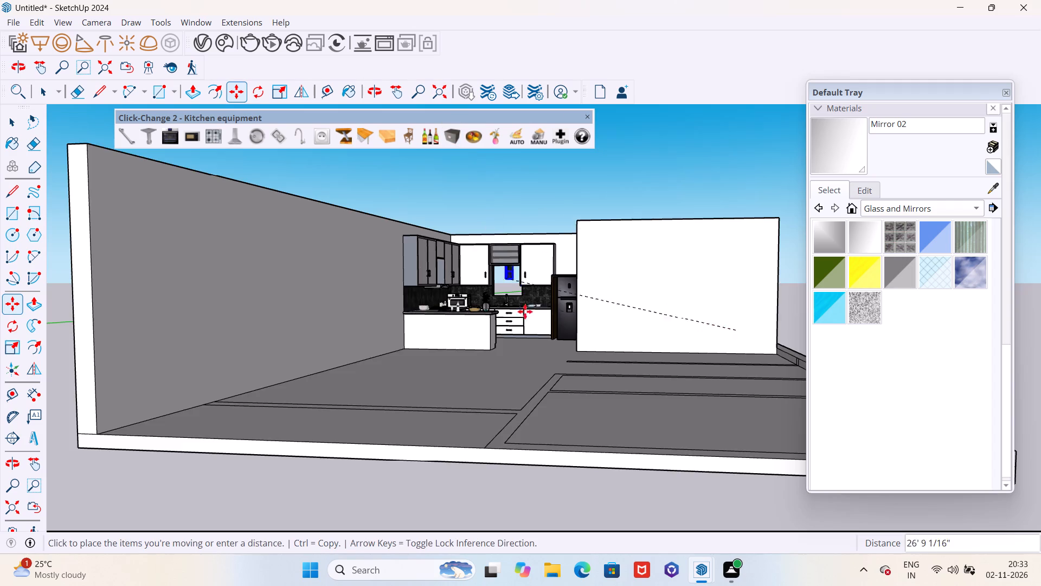
scroll(536, 333, "down", 1)
middle_click_drag(557, 347, 187, 420)
scroll(563, 323, "up", 4)
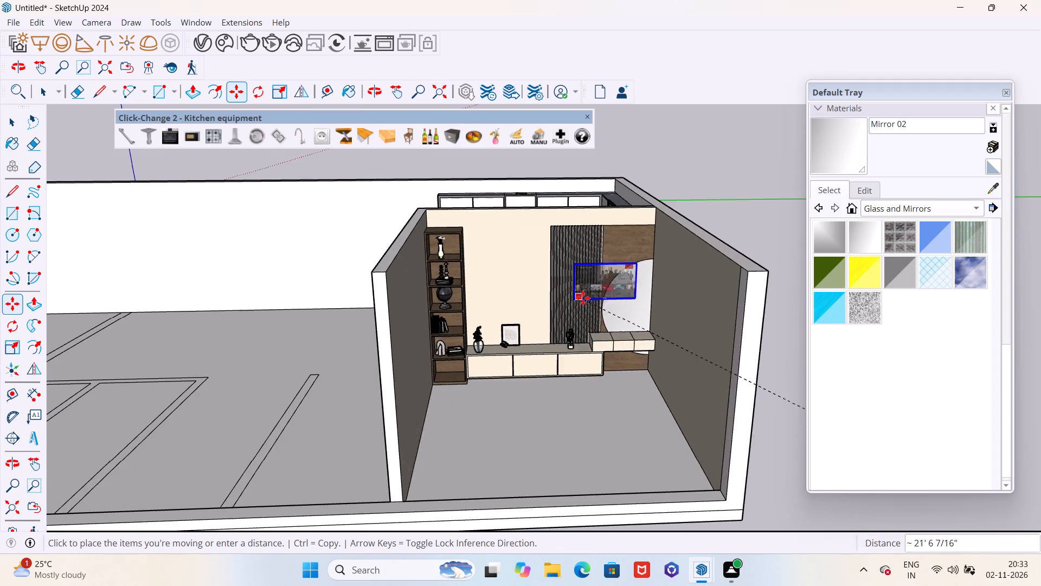
scroll(578, 298, "up", 5)
scroll(455, 304, "up", 4)
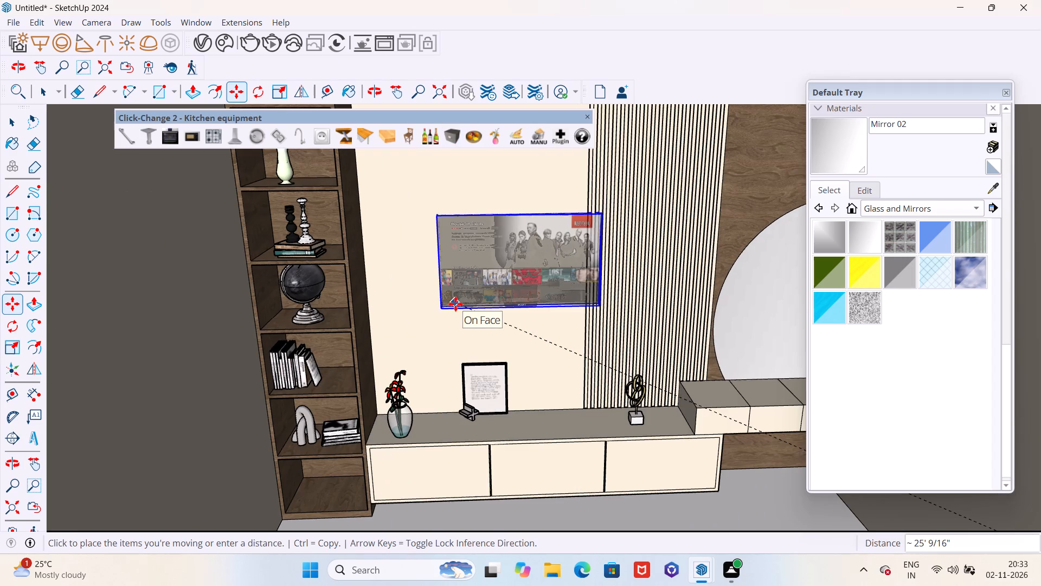
scroll(464, 308, "down", 4)
left_click(465, 304)
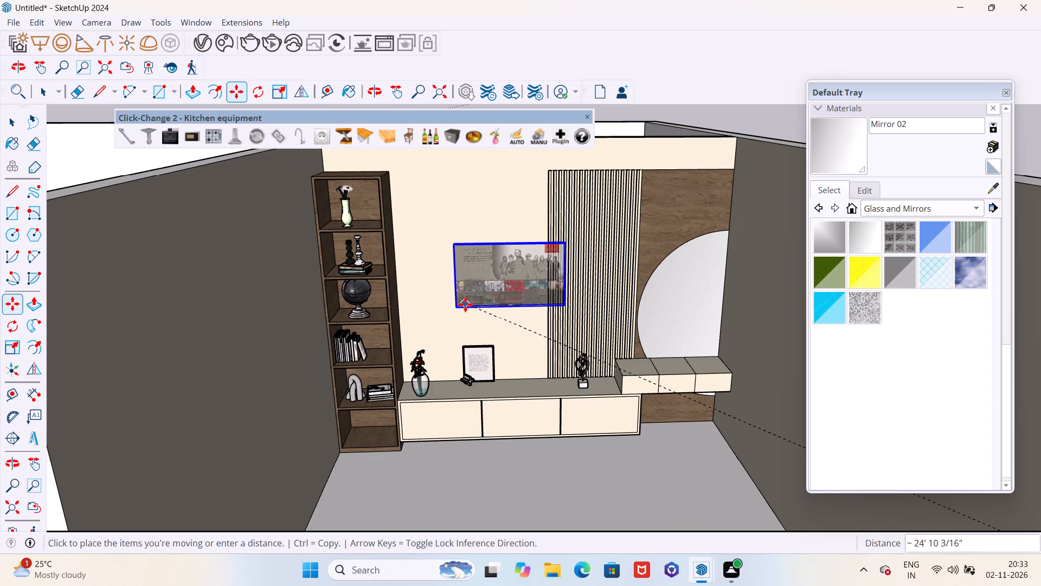
Scale the wall-mounted television up uniformly from its lower corner by a factor of about 1.24.
middle_click_drag(509, 335, 499, 302)
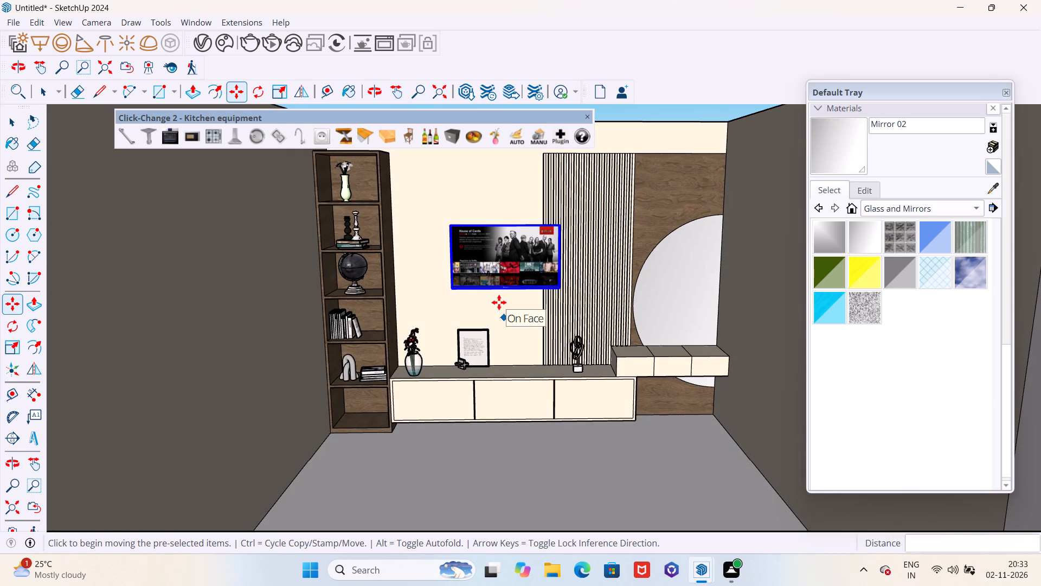
key("s")
left_click_drag(560, 289, 564, 296)
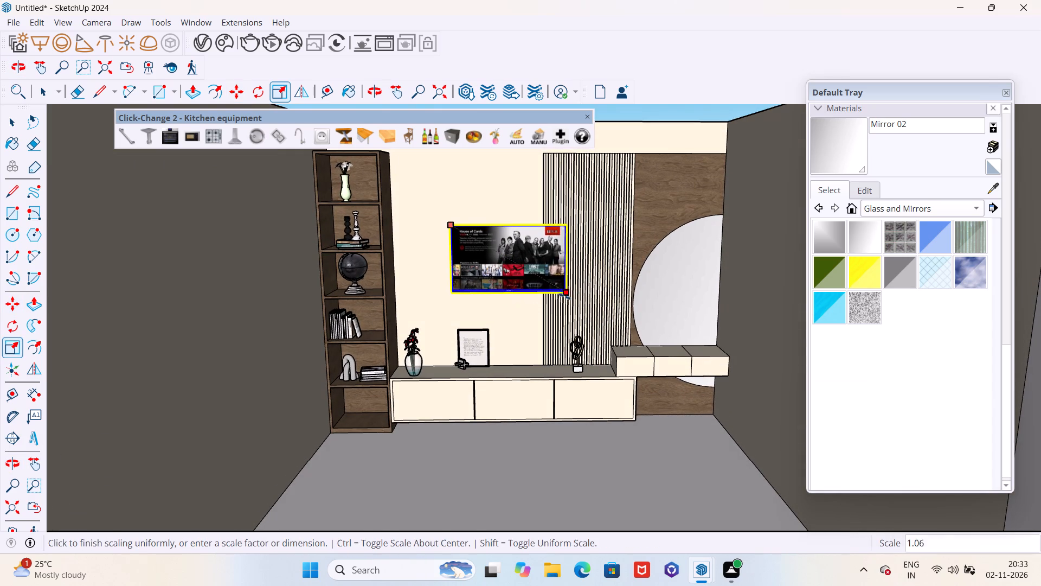
left_click_drag(564, 296, 581, 309)
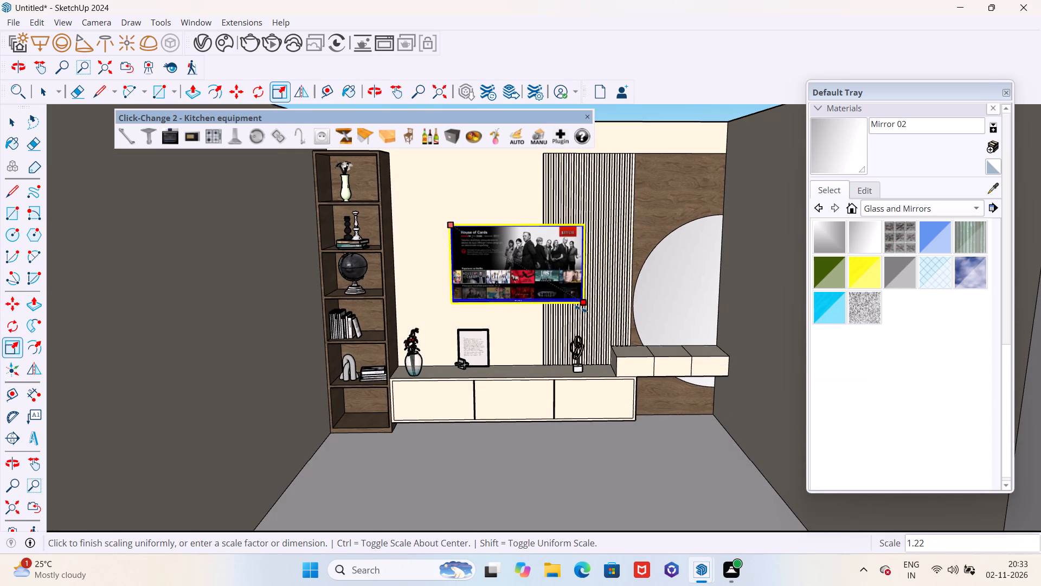
left_click_drag(581, 309, 582, 310)
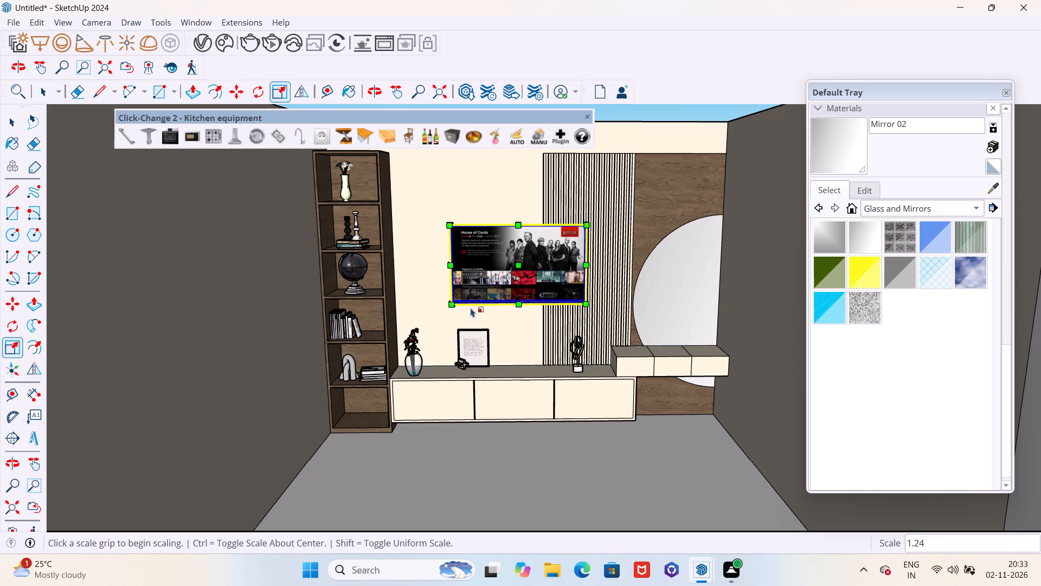
Raise the television vertically on the wall by about 9 inches.
key("m")
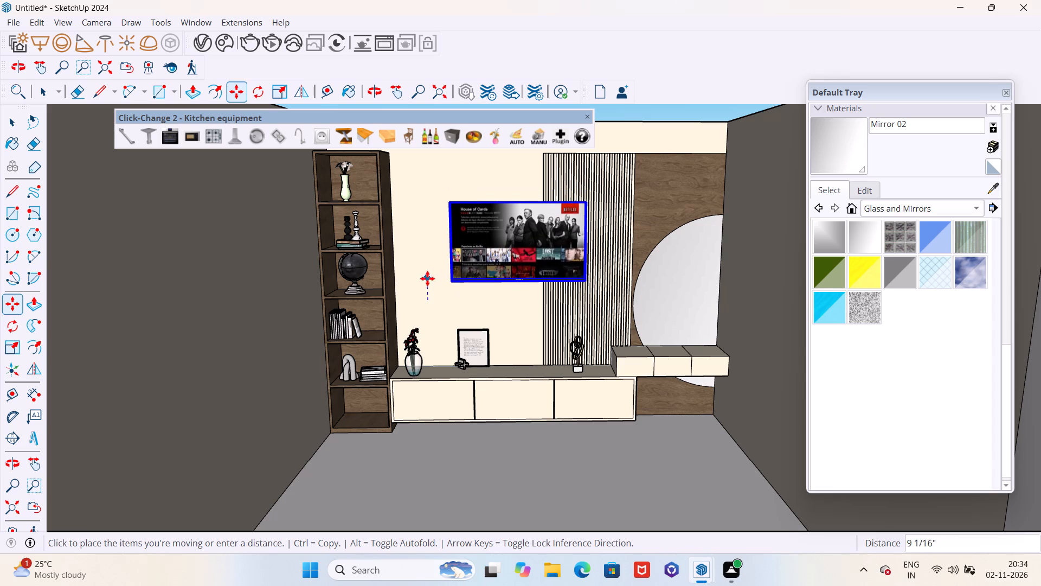
left_click(427, 283)
Lower the television slightly along the wall above the console, and clear the selection.
scroll(427, 283, "down", 6)
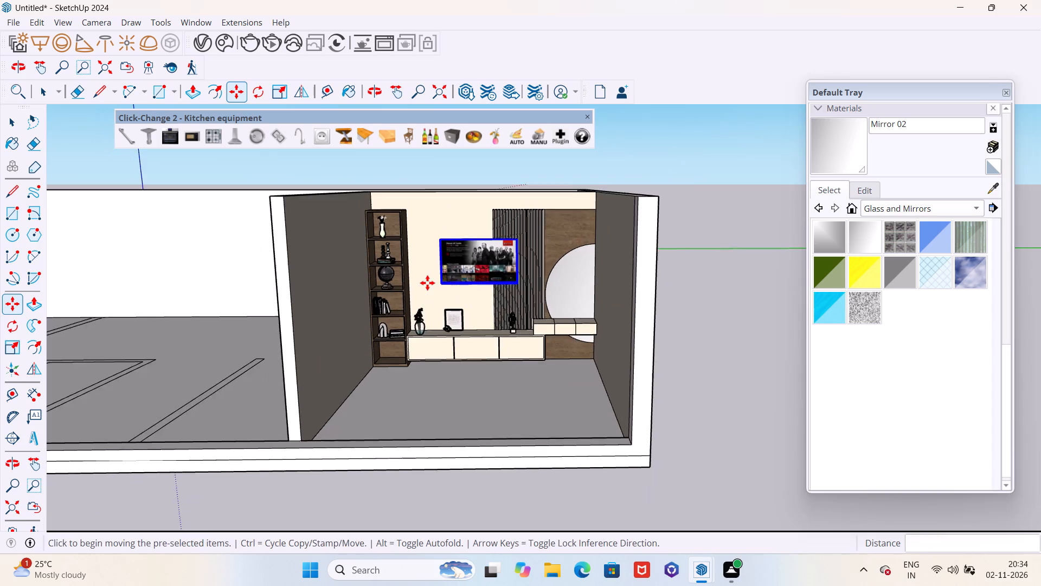
scroll(427, 283, "down", 4)
middle_click_drag(430, 287, 458, 300)
scroll(454, 304, "up", 6)
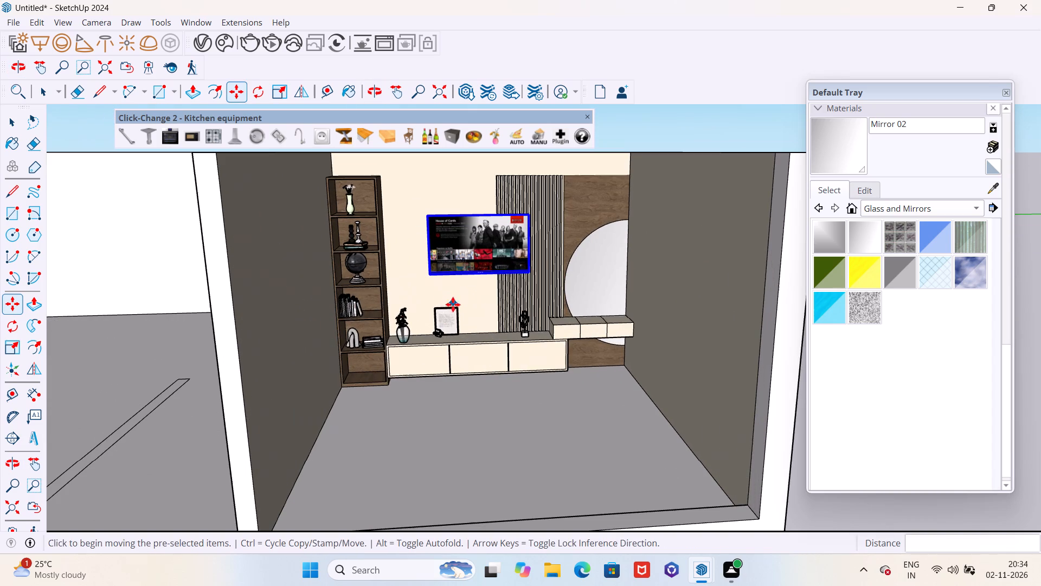
left_click(407, 281)
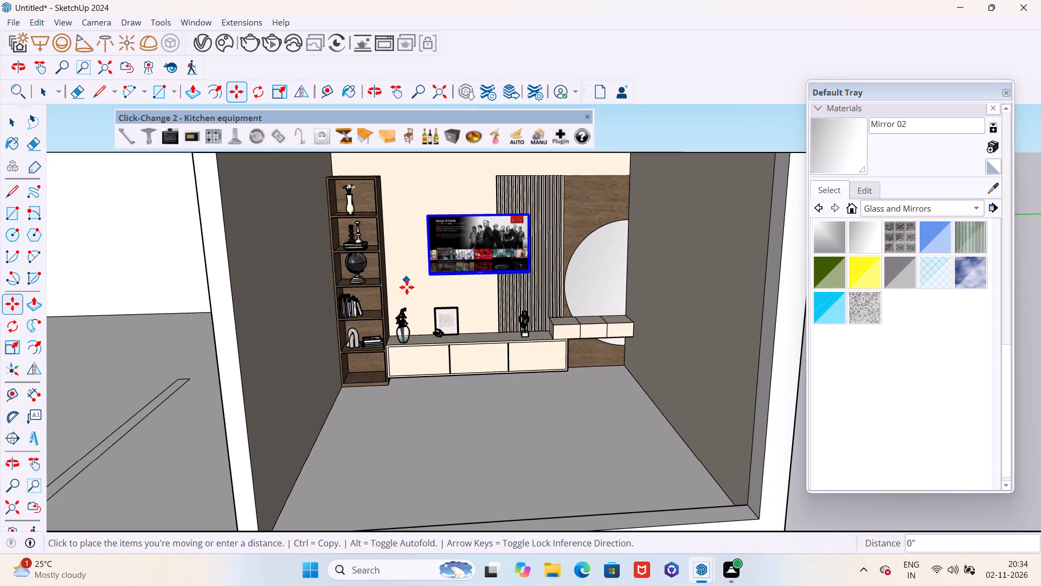
scroll(406, 289, "up", 10)
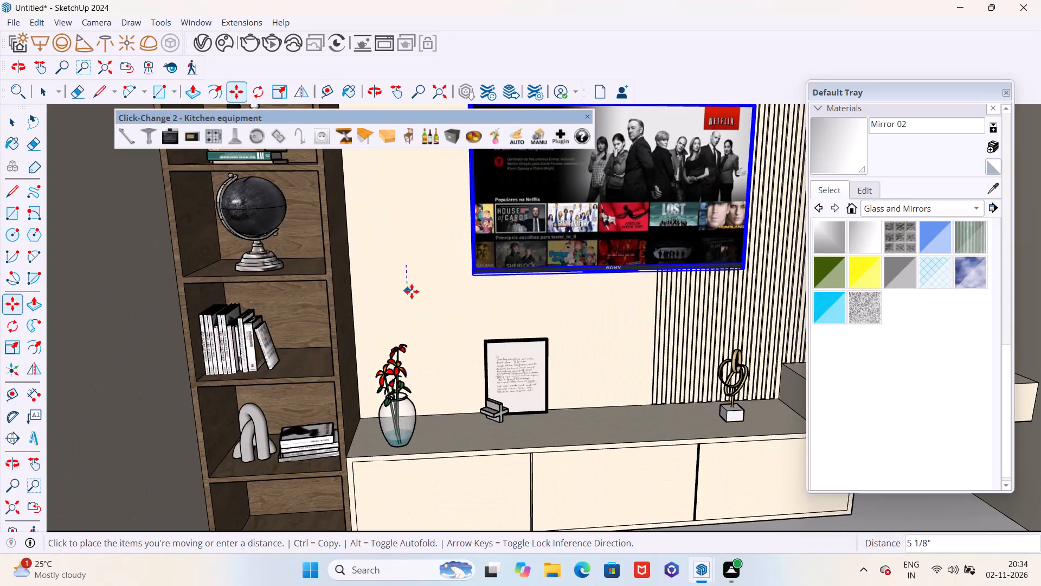
left_click(410, 280)
scroll(401, 279, "down", 6)
scroll(400, 280, "up", 1)
scroll(400, 280, "down", 4)
middle_click_drag(403, 305, 401, 296)
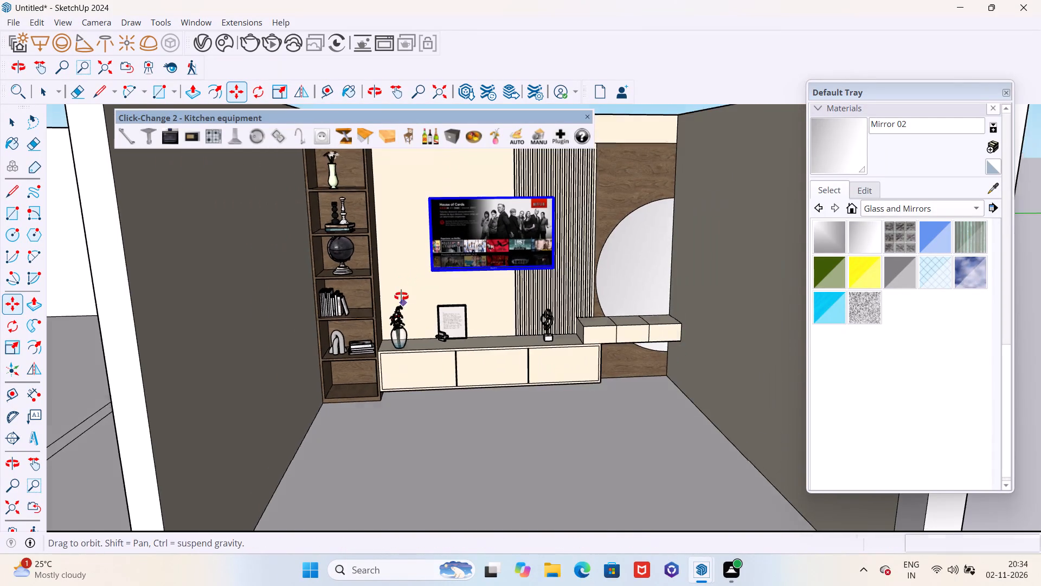
middle_click_drag(401, 296, 400, 292)
key("Escape")
Examine the partitioned room with its television from above and outside, ending with a front view of the TV wall.
scroll(402, 299, "down", 12)
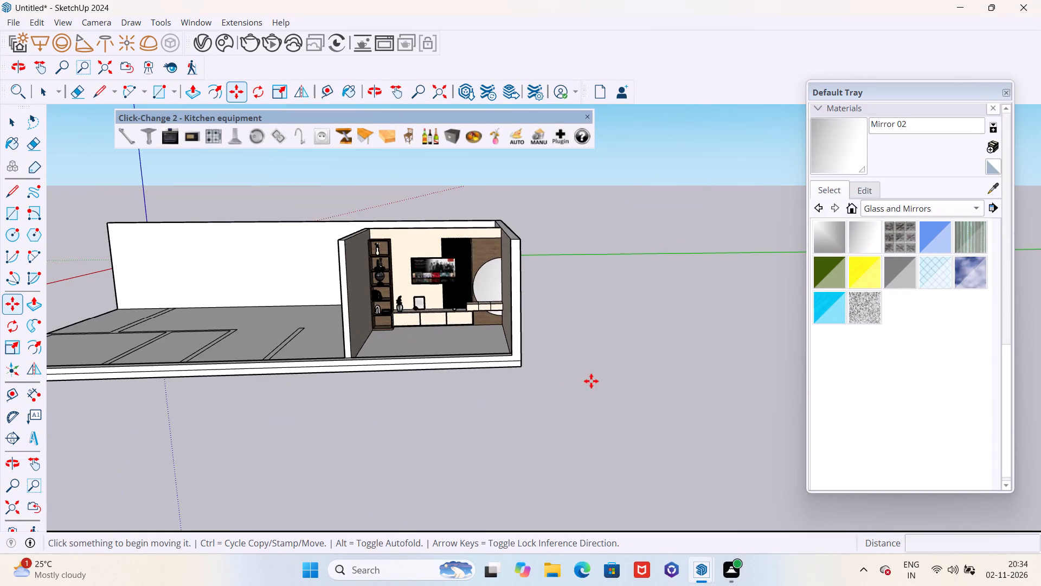
middle_click_drag(592, 384, 587, 412)
key("space")
middle_click_drag(597, 372, 702, 439)
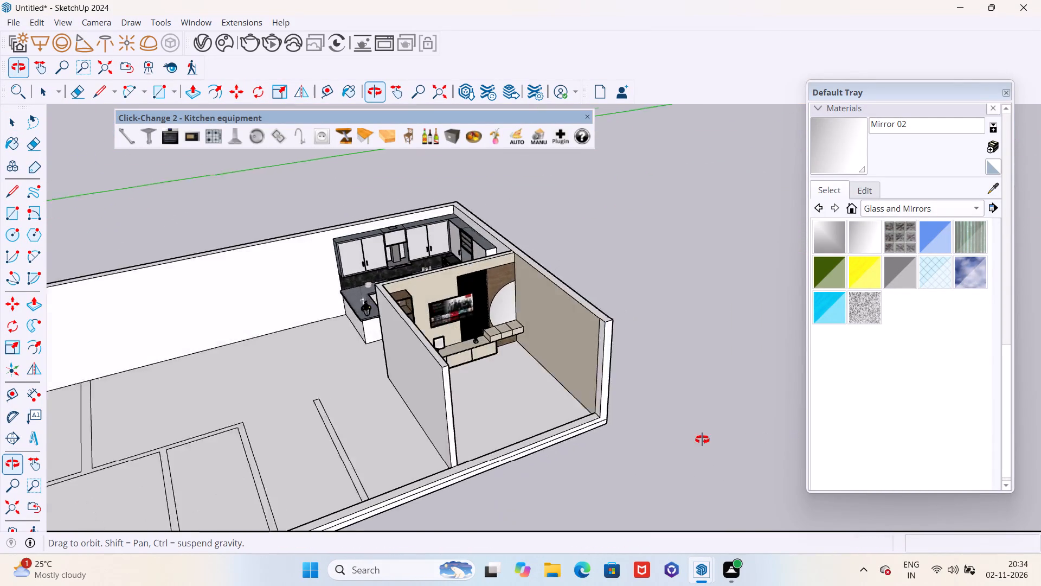
middle_click_drag(702, 439, 673, 439)
scroll(566, 373, "up", 5)
scroll(543, 378, "down", 6)
middle_click_drag(578, 382, 548, 344)
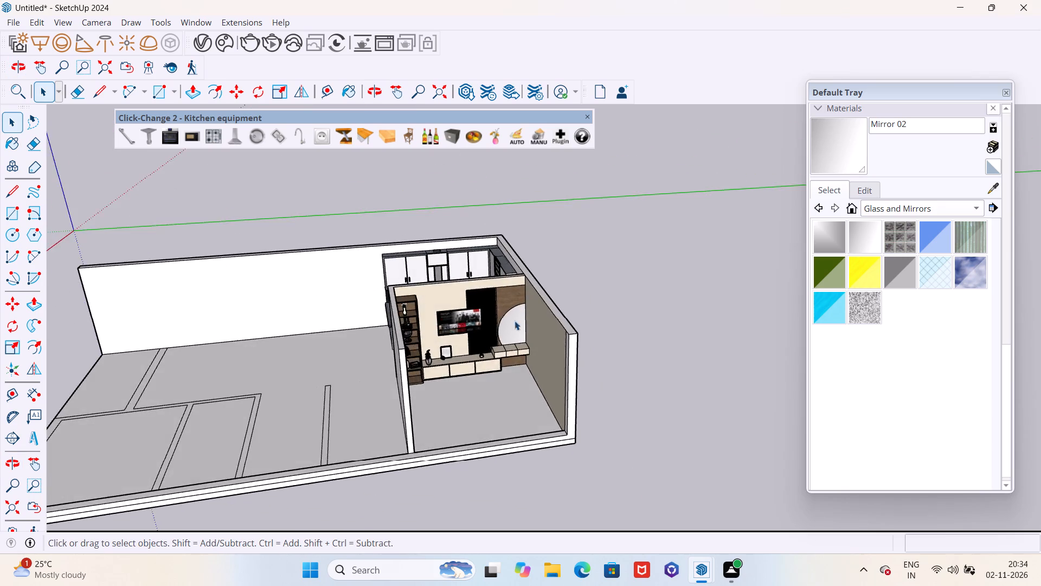
scroll(501, 310, "up", 1)
scroll(501, 310, "down", 1)
scroll(500, 309, "up", 8)
scroll(474, 285, "down", 1)
scroll(475, 285, "up", 5)
scroll(522, 294, "down", 5)
middle_click_drag(505, 320, 498, 284)
scroll(511, 289, "up", 6)
scroll(523, 285, "down", 5)
middle_click_drag(509, 340, 470, 271)
scroll(489, 259, "up", 7)
scroll(537, 256, "down", 8)
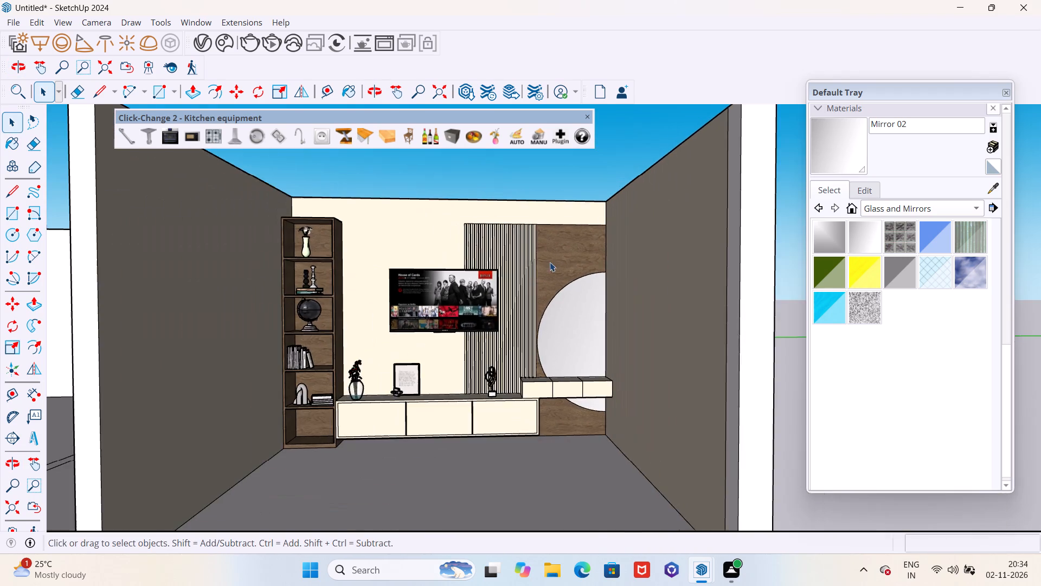
scroll(430, 239, "up", 5)
scroll(450, 243, "down", 2)
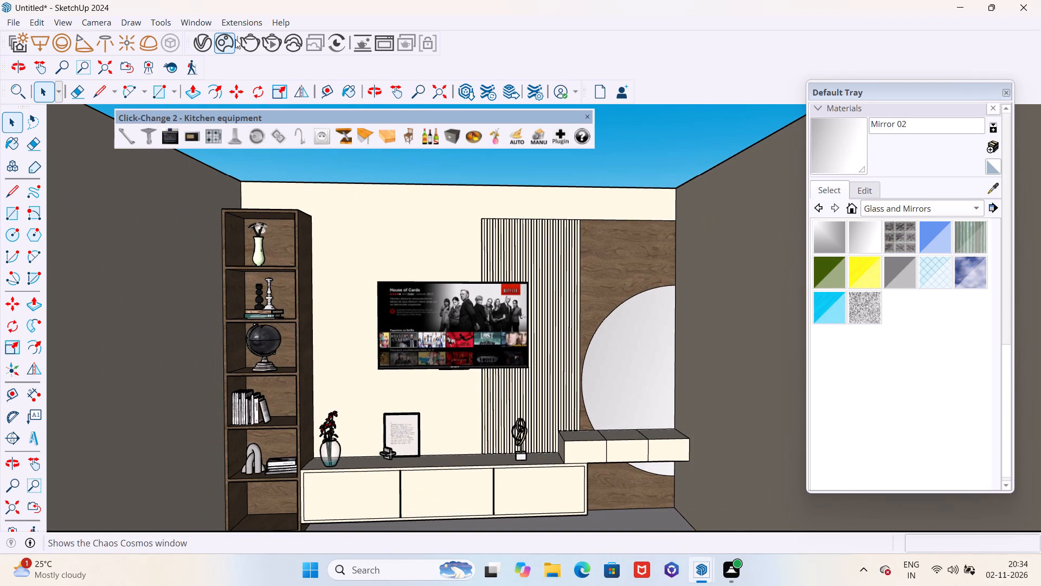
Render the front view of the TV wall with V-Ray, inspect the image up close, and close the frame buffer.
left_click(248, 40)
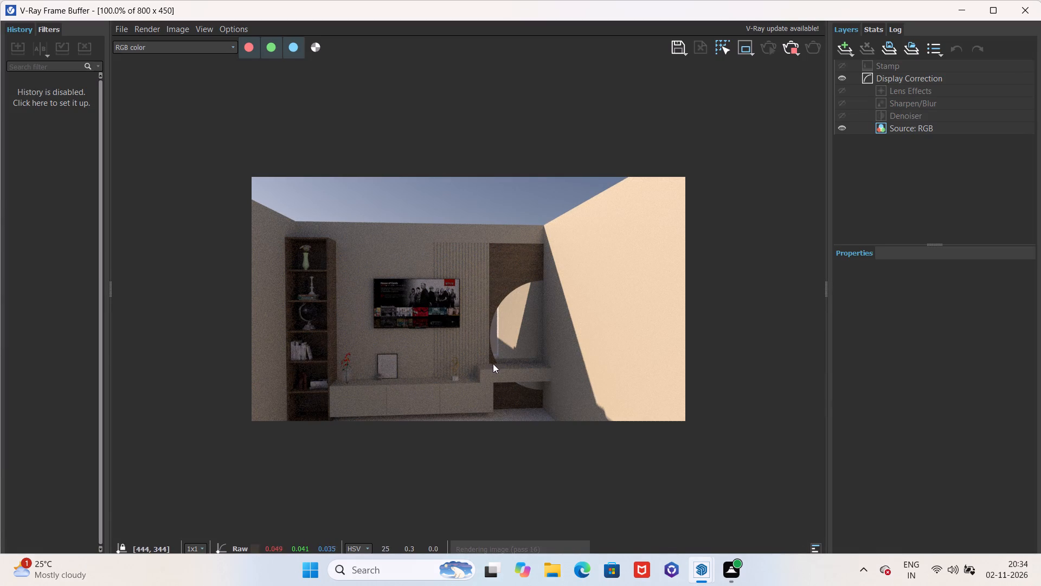
scroll(497, 360, "up", 1)
scroll(497, 360, "down", 1)
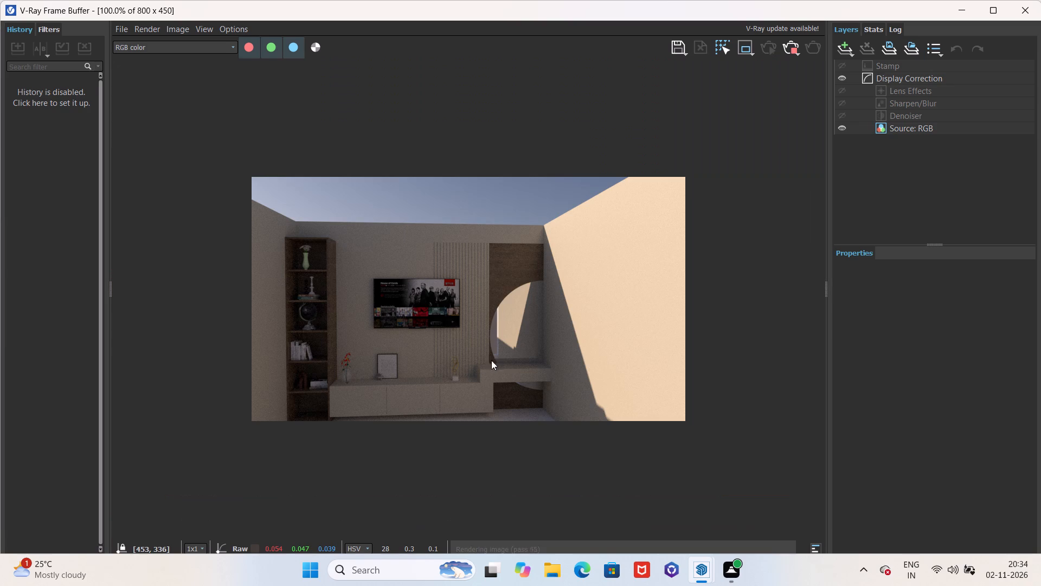
scroll(420, 352, "up", 2)
scroll(421, 349, "down", 2)
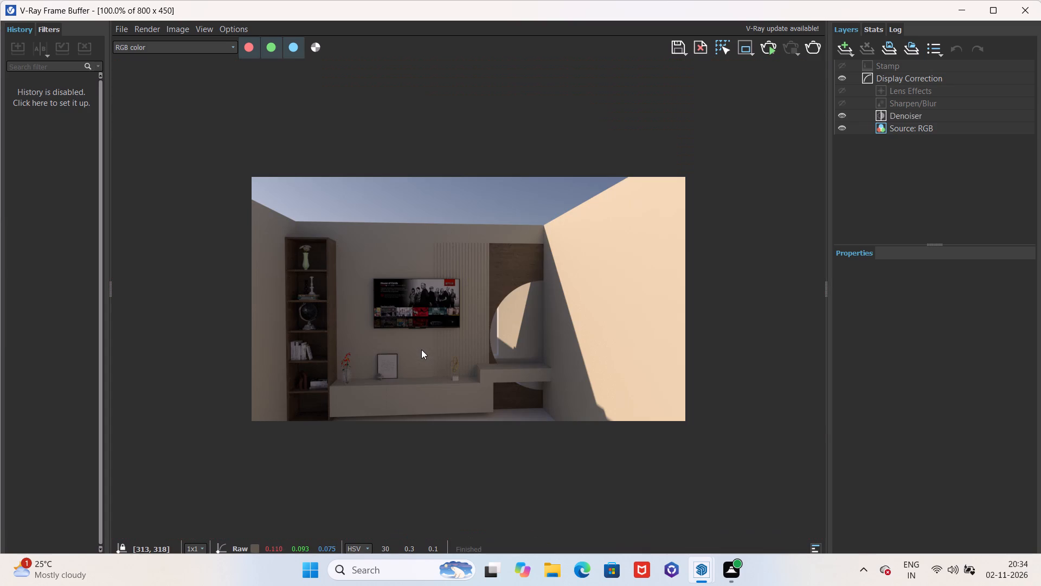
scroll(421, 349, "up", 2)
scroll(423, 349, "down", 1)
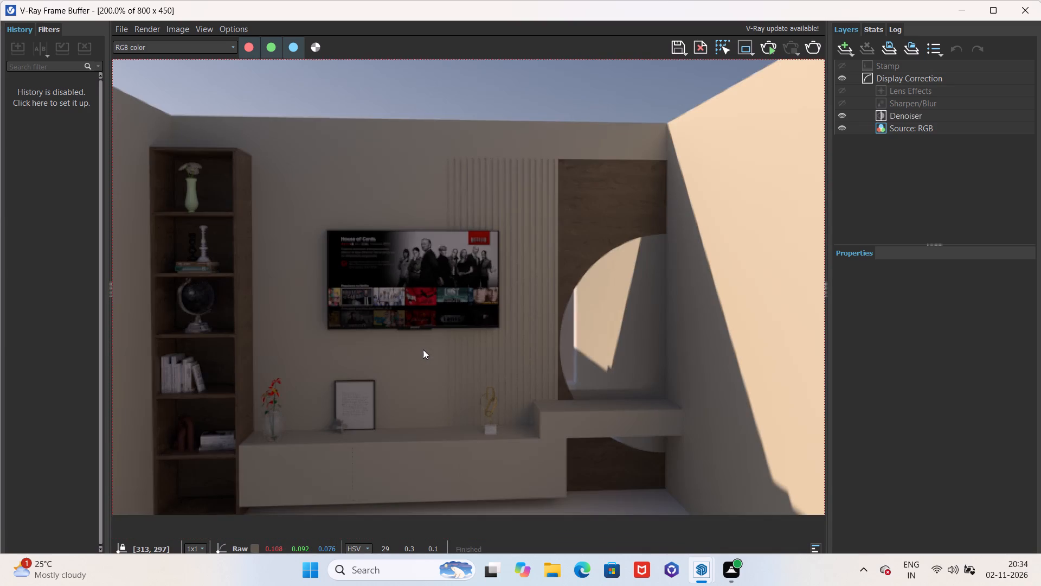
scroll(423, 349, "down", 1)
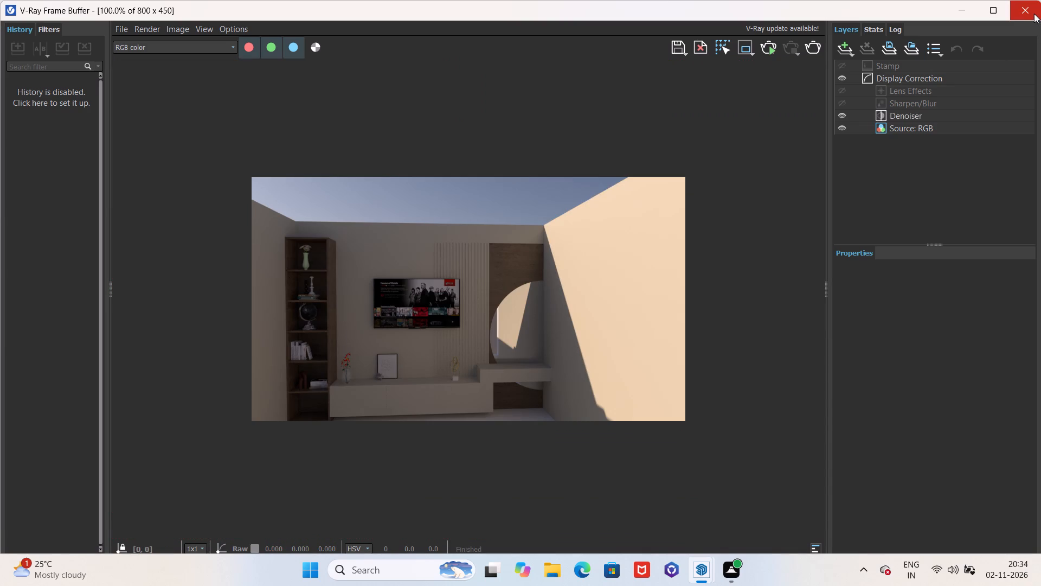
left_click(1032, 12)
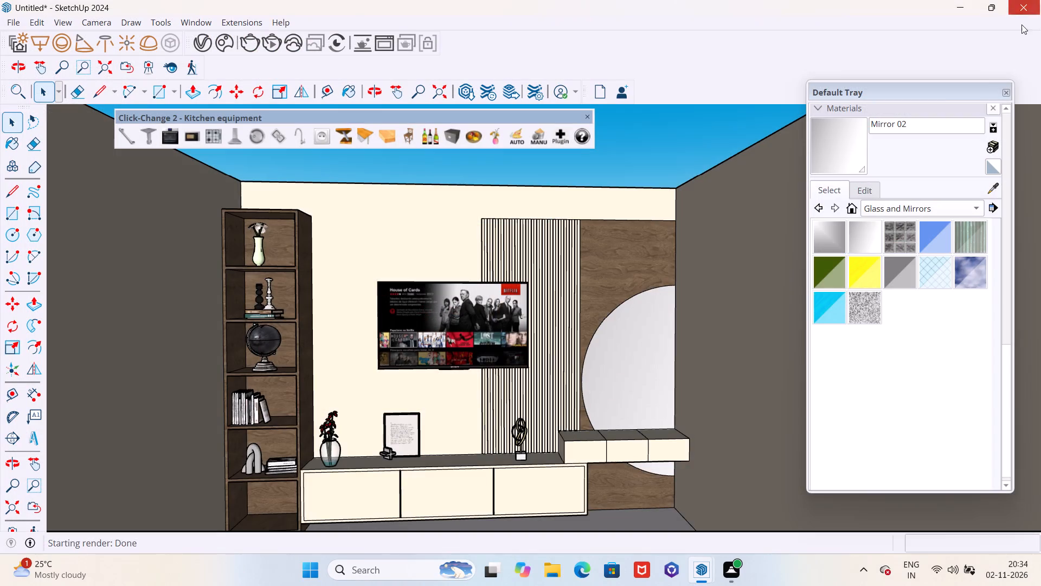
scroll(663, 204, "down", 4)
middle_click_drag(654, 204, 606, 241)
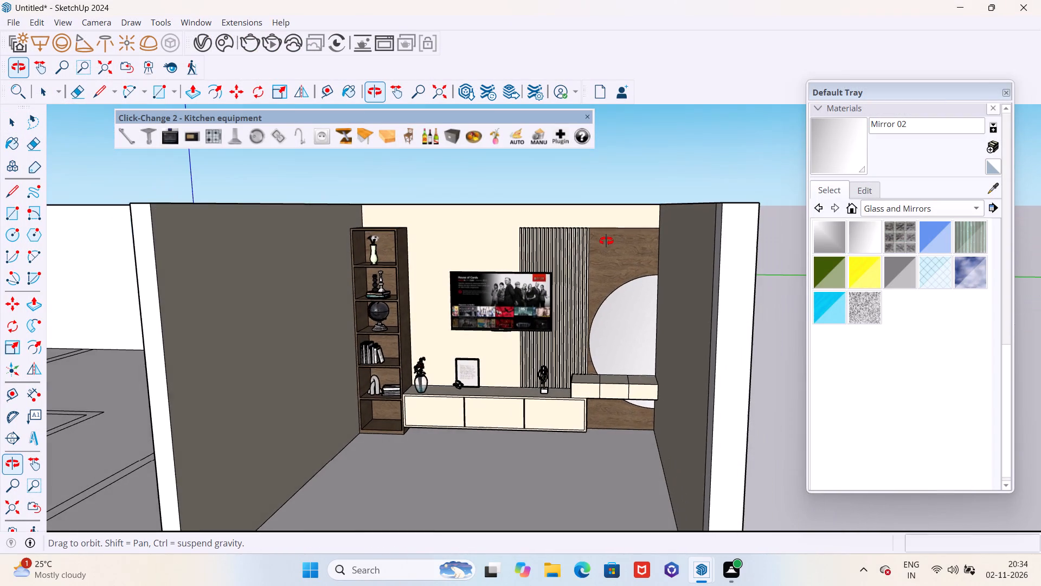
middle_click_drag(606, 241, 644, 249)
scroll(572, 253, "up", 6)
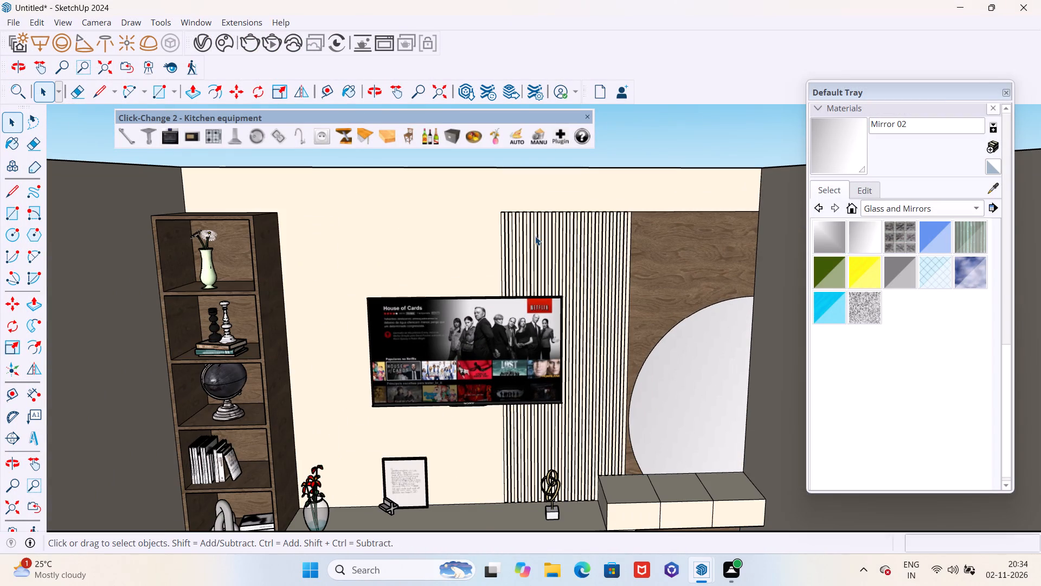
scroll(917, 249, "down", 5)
Return to the Asian Paints Chromatics material collection and look over the partitioned room and kitchen from outside and above.
left_click(817, 210)
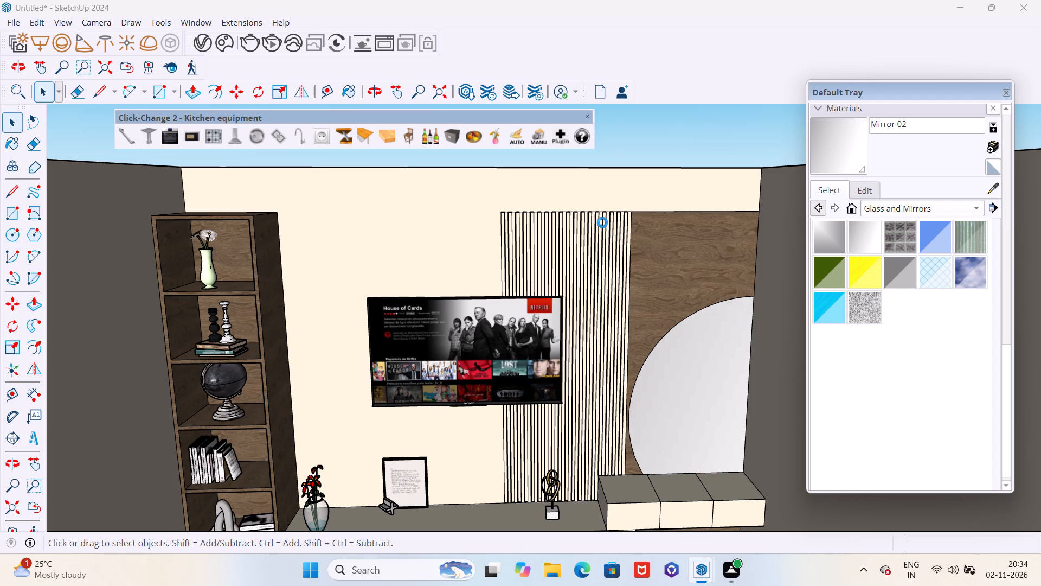
scroll(609, 221, "down", 10)
middle_click_drag(590, 263, 722, 288)
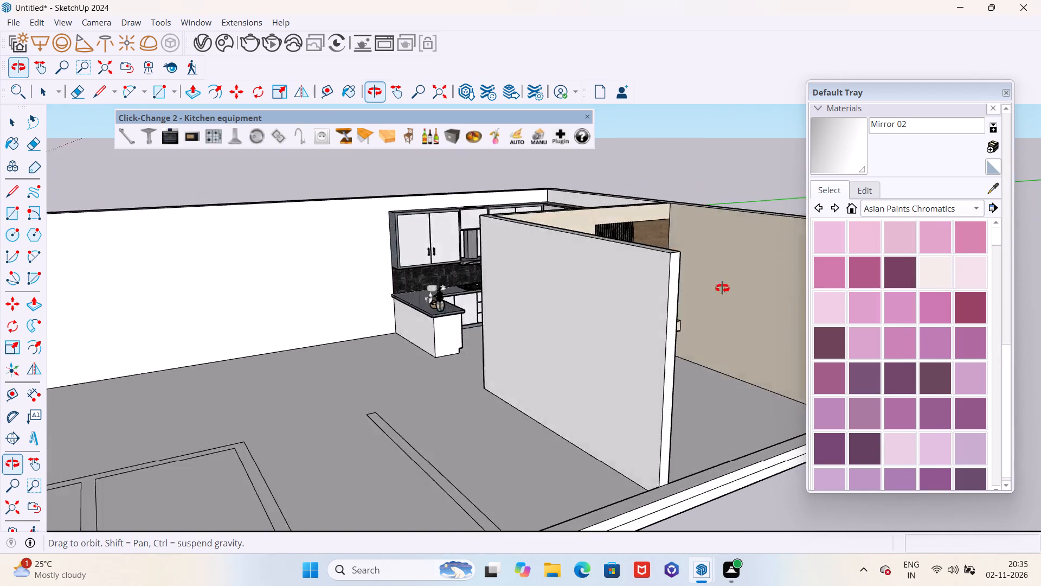
middle_click_drag(722, 288, 565, 273)
scroll(548, 273, "up", 5)
scroll(446, 235, "down", 10)
middle_click_drag(439, 232, 446, 245)
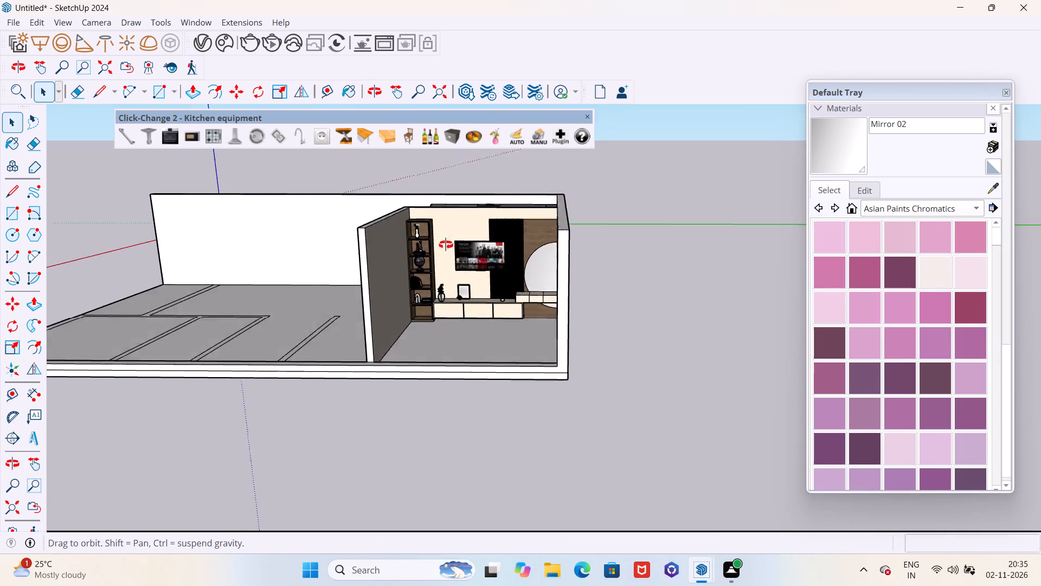
middle_click_drag(446, 245, 639, 381)
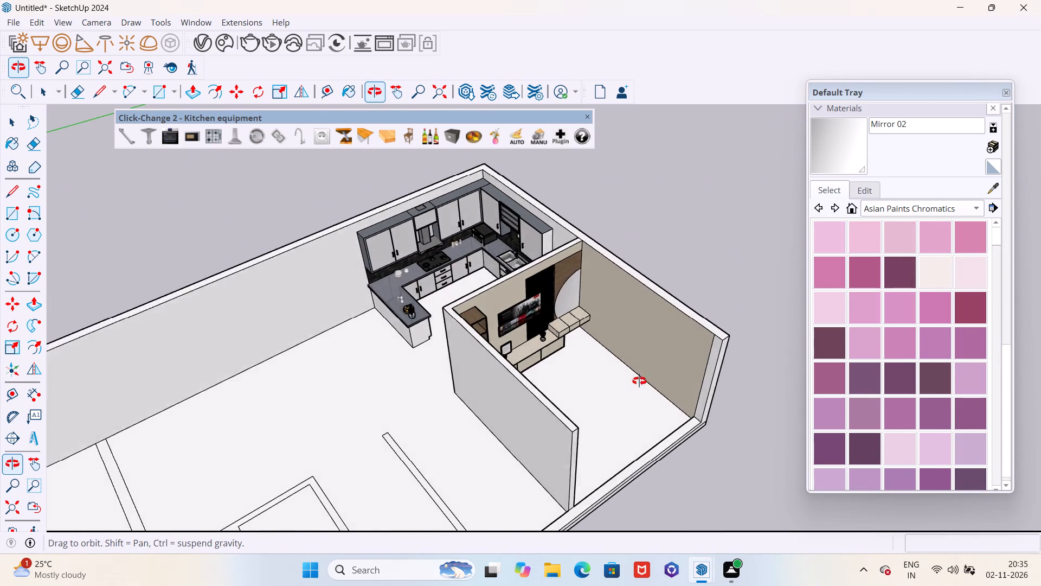
middle_click_drag(639, 381, 354, 386)
Place a vertical guide on the partition side wall along the bookshelf's front edge.
scroll(390, 236, "up", 6)
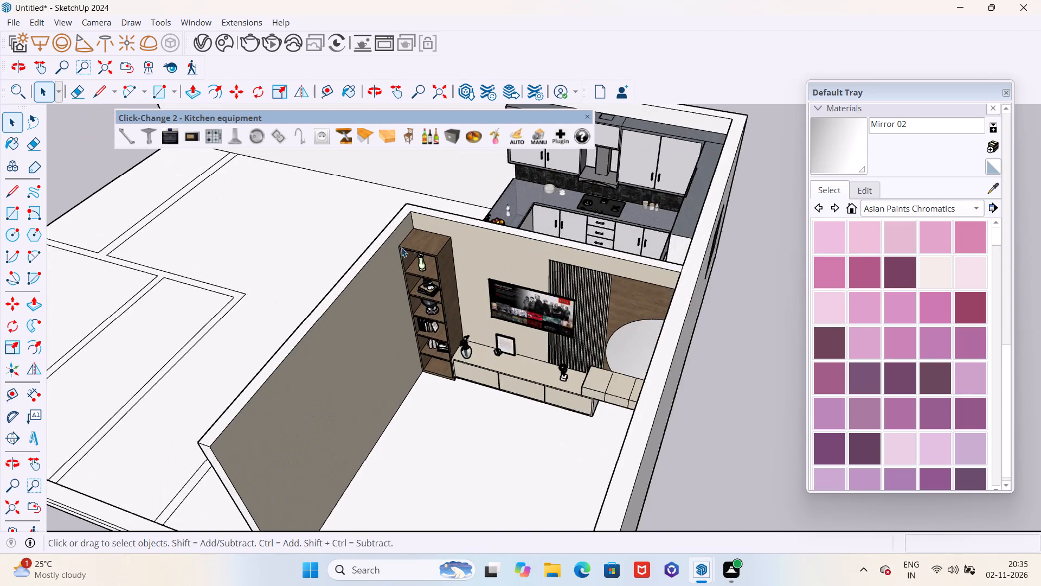
scroll(402, 248, "up", 5)
middle_click_drag(408, 265, 421, 272)
scroll(364, 273, "up", 5)
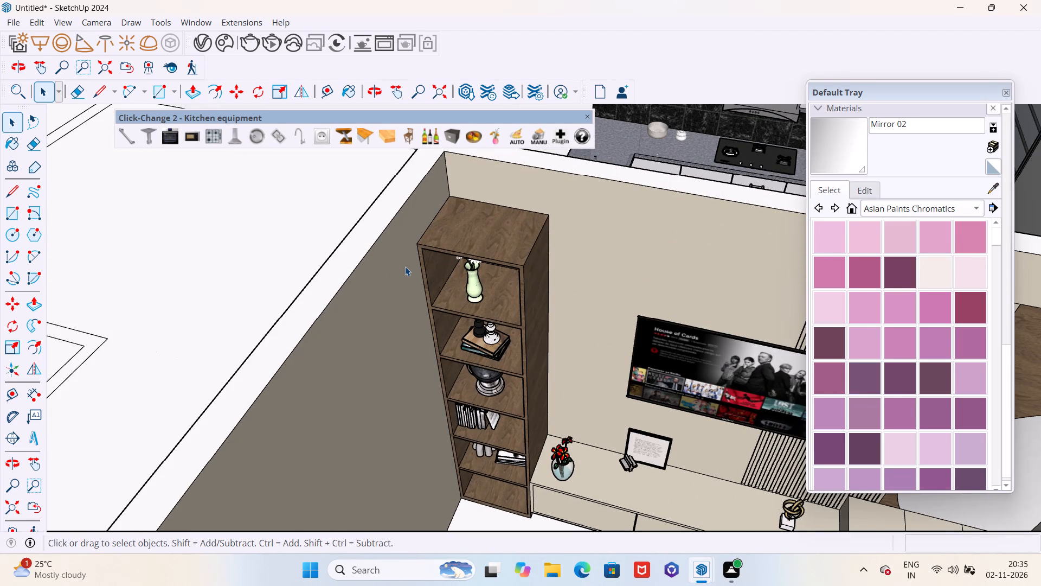
key("t")
scroll(411, 264, "up", 5)
left_click(425, 251)
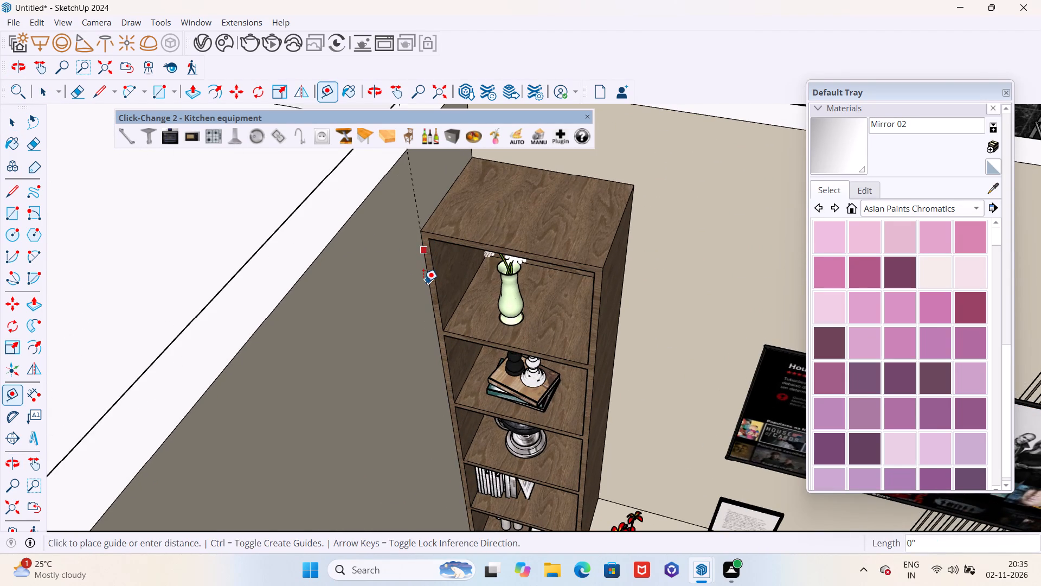
left_click(426, 288)
Add a parallel vertical guide on the side wall, 6" out from the one at the bookshelf's front edge.
scroll(425, 290, "down", 5)
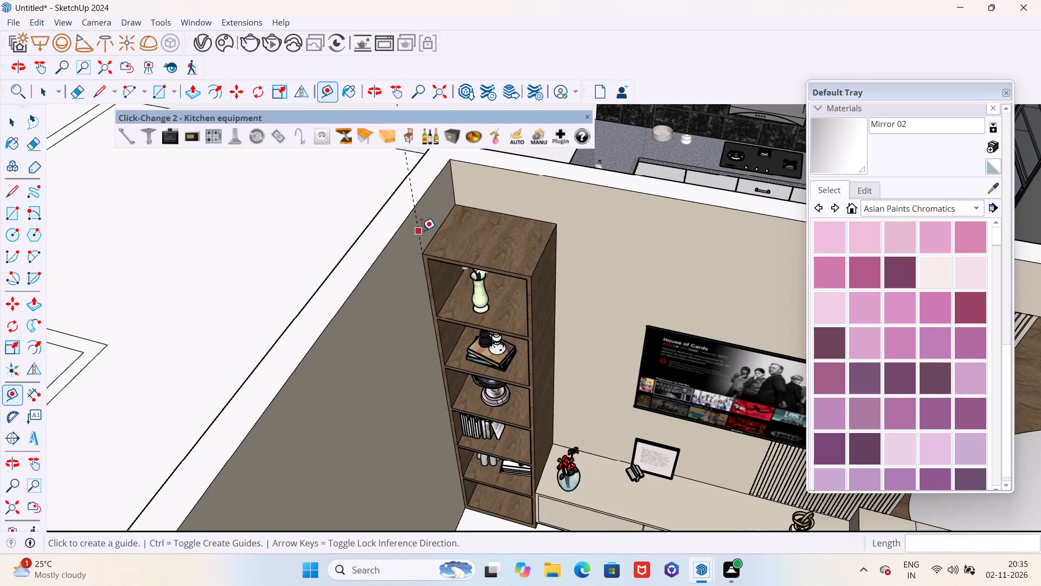
left_click(421, 230)
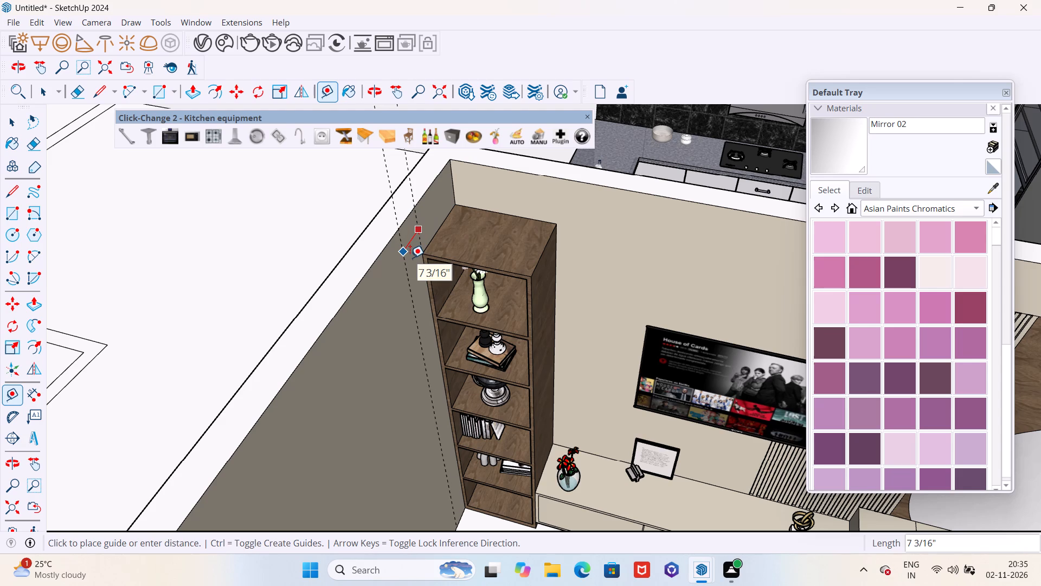
type("6?\"")
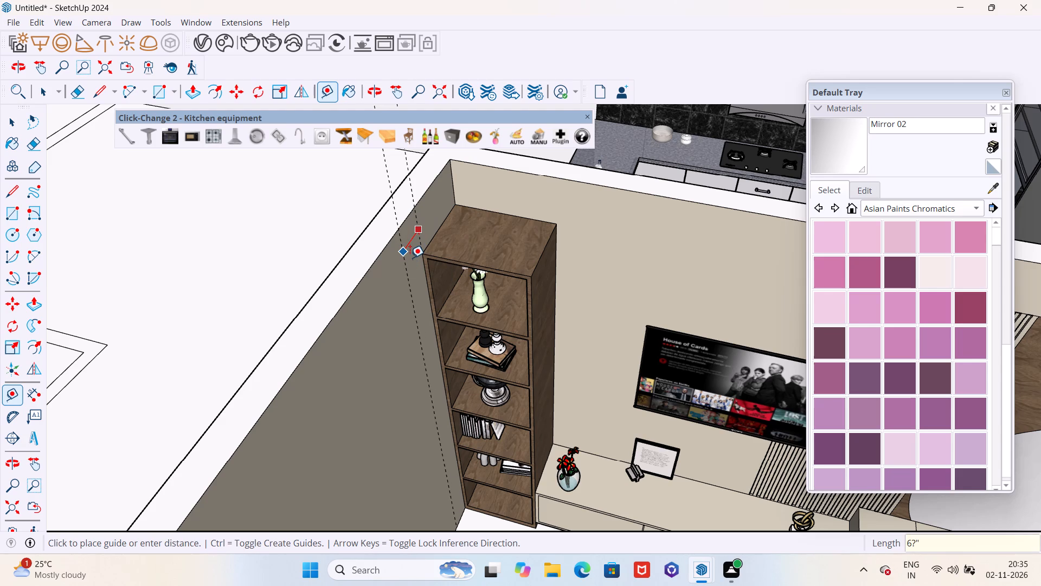
key("BackSpace")
key("BackSpace")
key("shift+quotedbl")
key("Return")
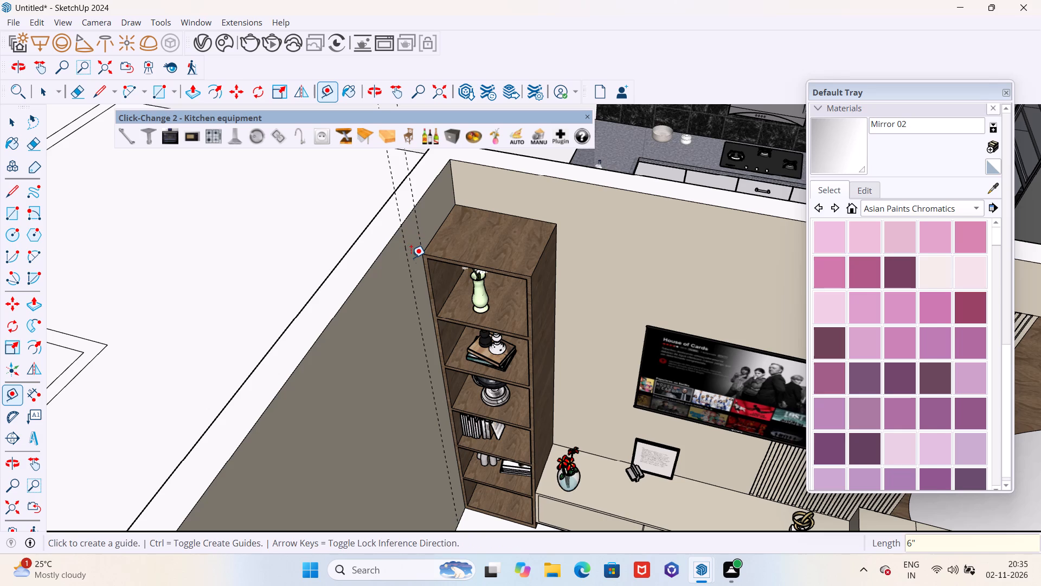
Place a guide across the top of the side wall, 2' 6" from its kitchen-end edge, through the outer vertical guide.
scroll(414, 273, "down", 4)
middle_click_drag(399, 280, 487, 319)
scroll(456, 294, "up", 5)
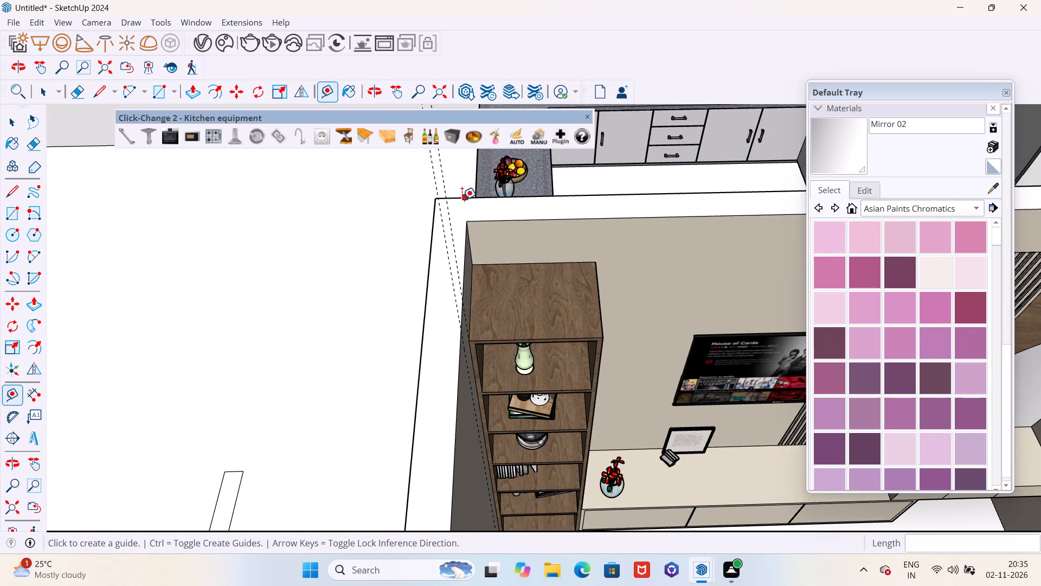
left_click(461, 200)
scroll(453, 296, "up", 10)
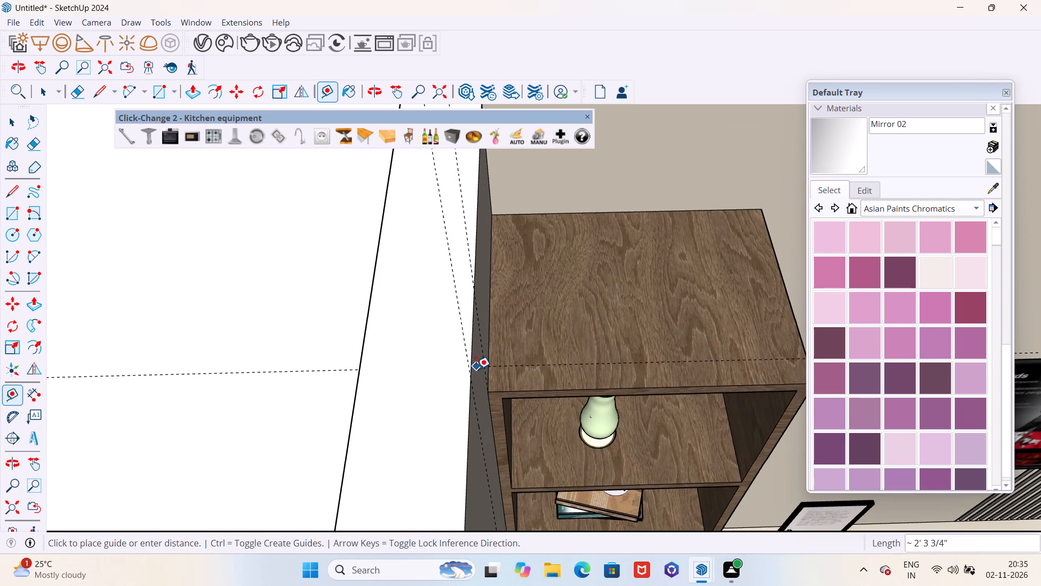
scroll(470, 381, "up", 11)
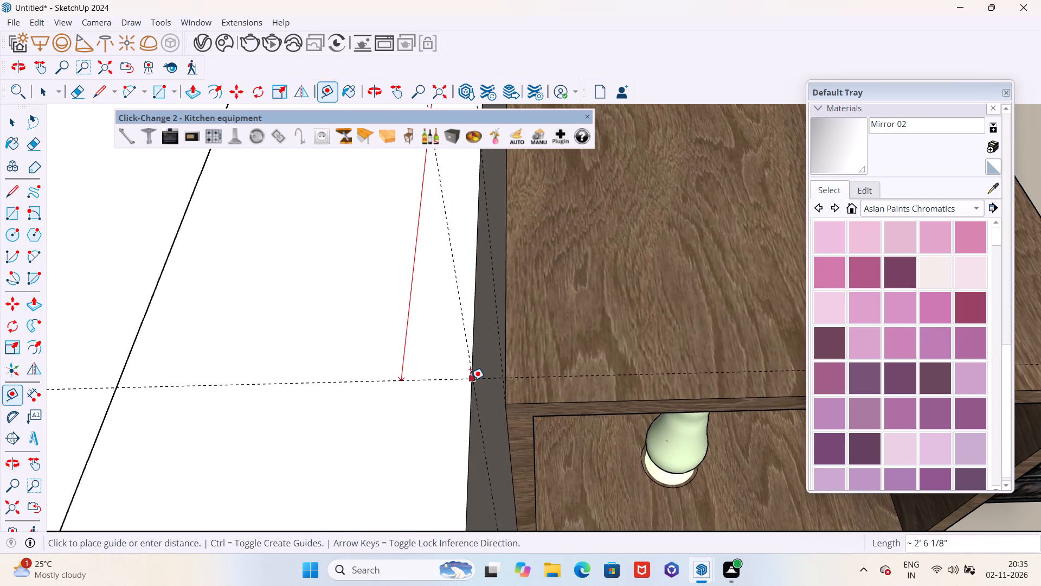
left_click(472, 369)
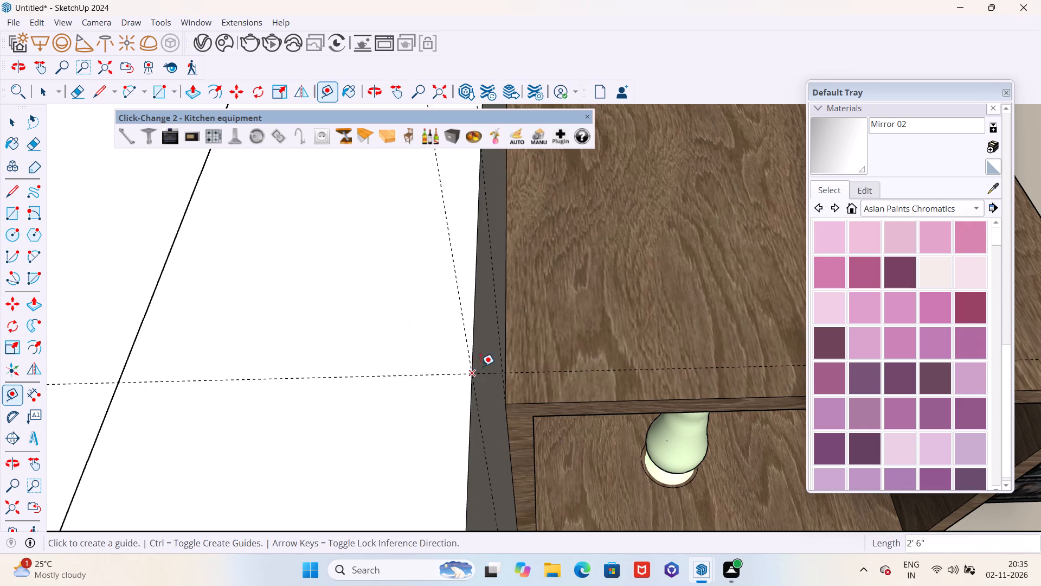
Place a vertical guide on the side wall's outer face, offset from its kitchen-end corner to the guide crossing the wall top.
scroll(683, 304, "down", 11)
middle_click_drag(555, 390, 783, 344)
scroll(278, 267, "down", 6)
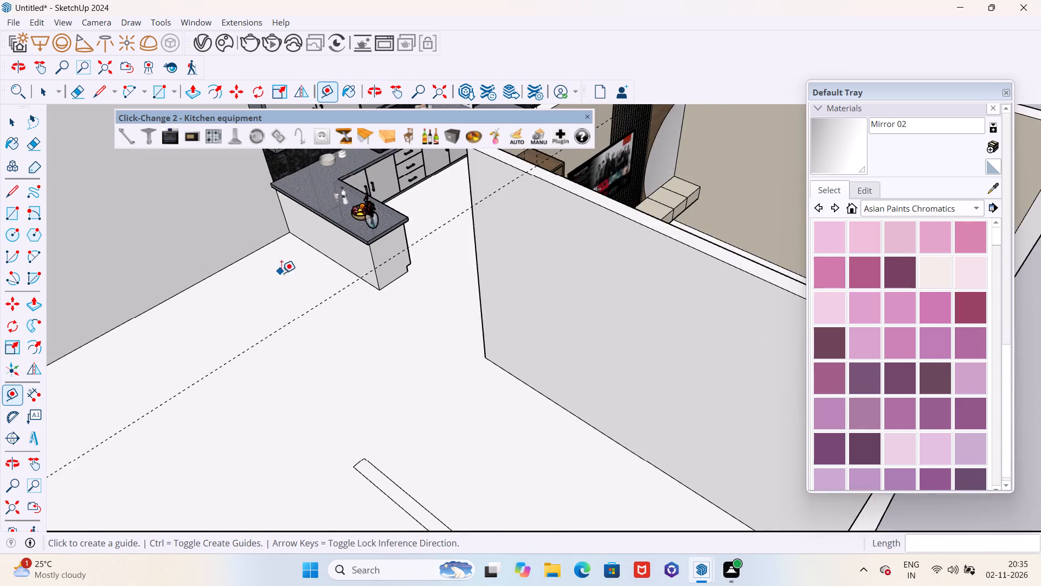
scroll(282, 273, "up", 1)
scroll(282, 276, "down", 4)
middle_click_drag(301, 308, 422, 265)
scroll(473, 233, "up", 5)
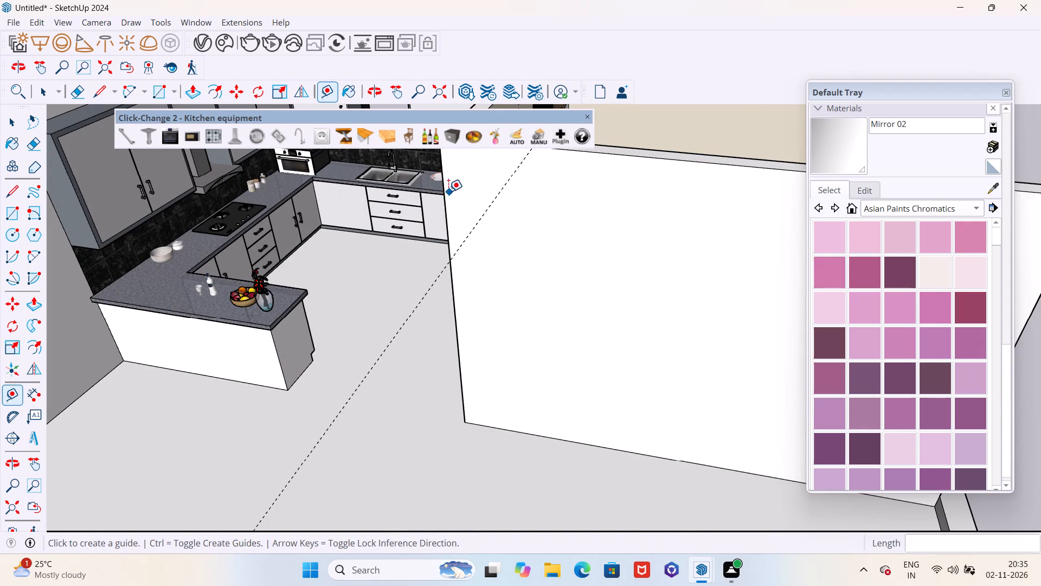
left_click(444, 182)
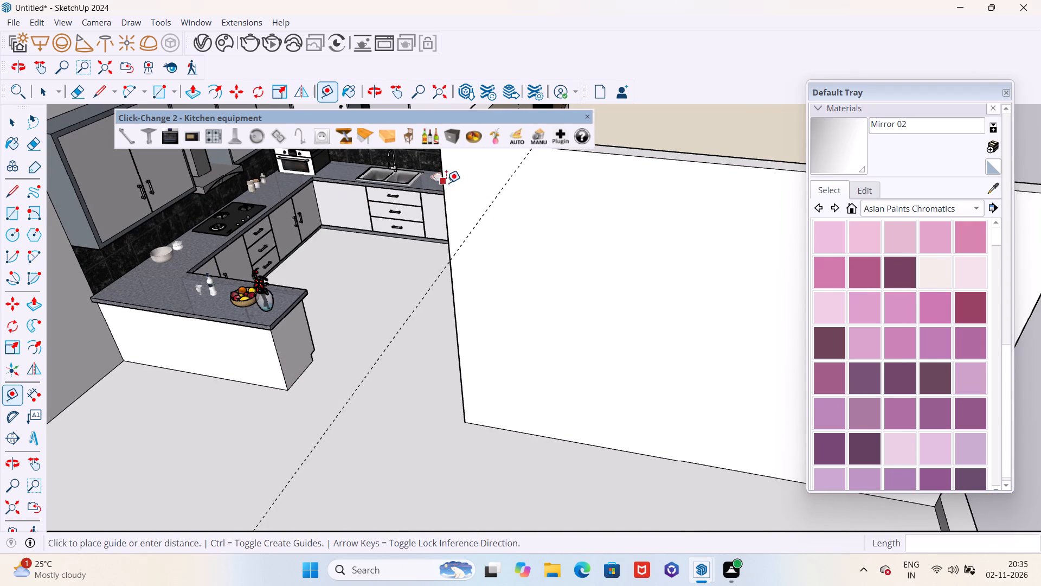
scroll(490, 233, "down", 5)
scroll(516, 183, "up", 10)
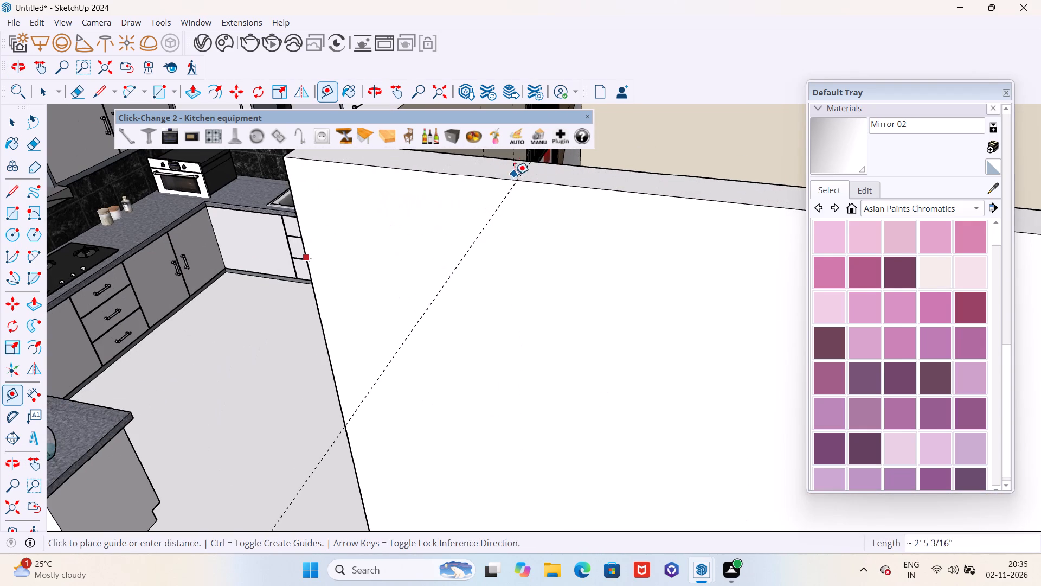
left_click(517, 182)
Add a second vertical guide on the side wall's outer face, 3' beyond the first one.
scroll(492, 226, "down", 12)
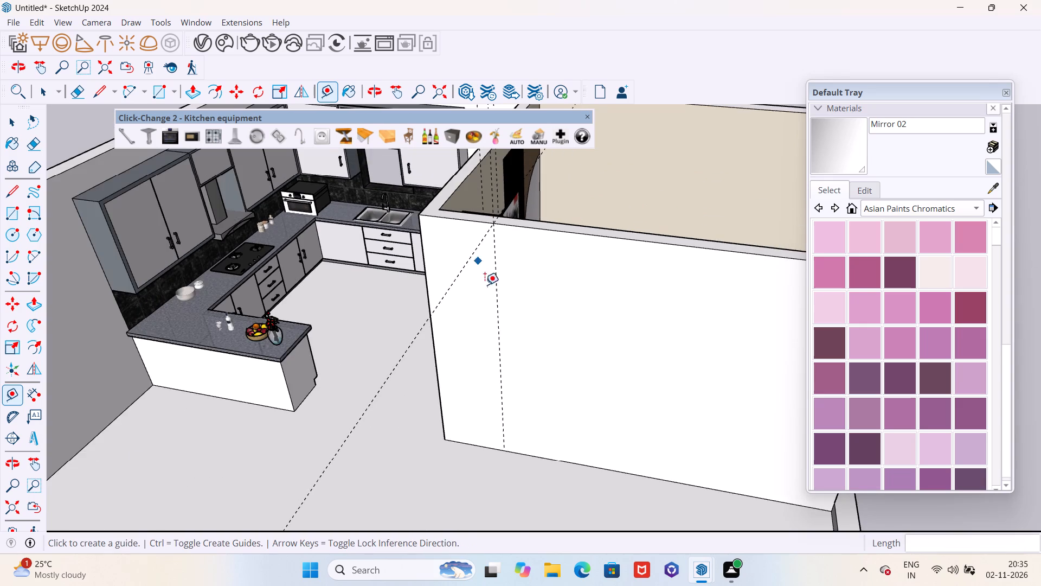
scroll(444, 283, "down", 5)
middle_click_drag(462, 321, 488, 304)
scroll(472, 304, "down", 4)
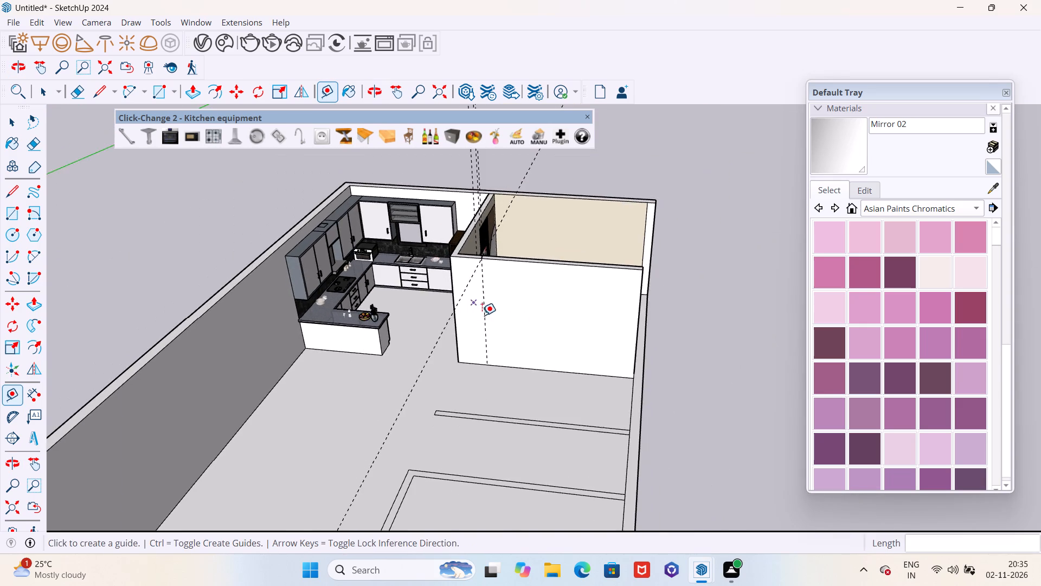
scroll(519, 319, "up", 5)
scroll(430, 308, "down", 6)
middle_click_drag(462, 326, 476, 311)
scroll(495, 297, "up", 5)
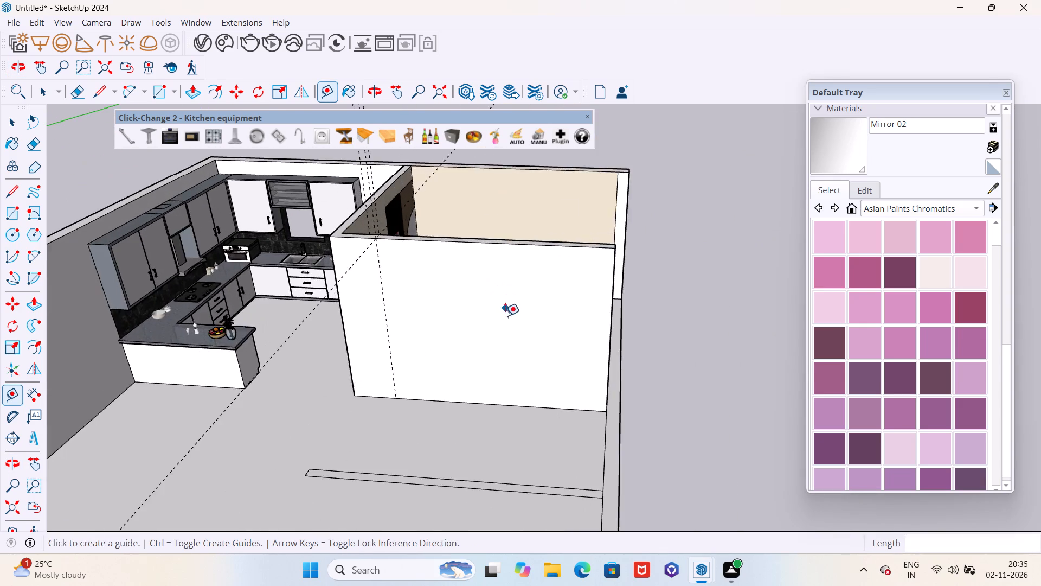
scroll(505, 317, "down", 5)
middle_click_drag(510, 324, 501, 314)
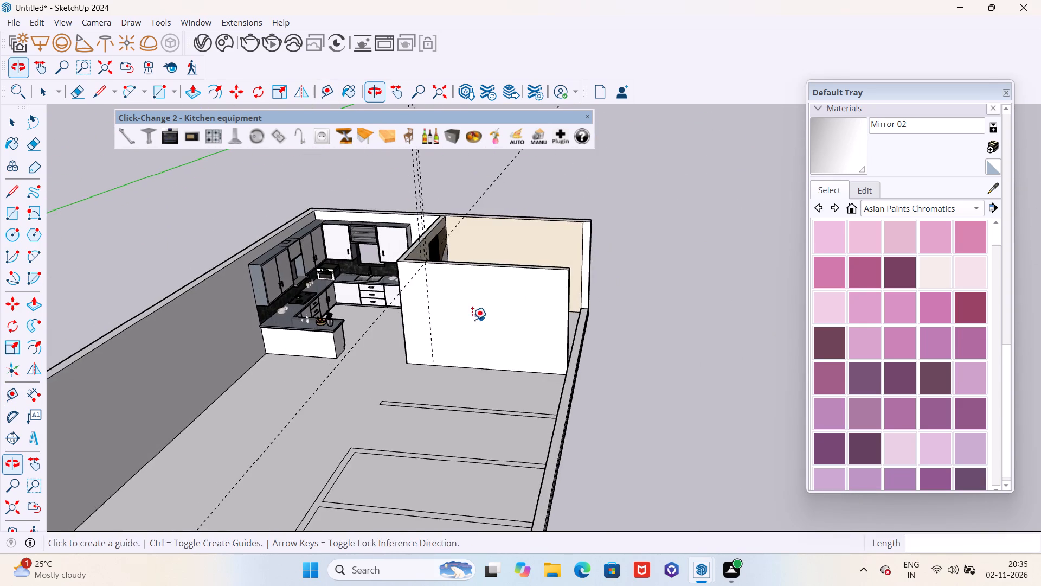
scroll(427, 320, "up", 5)
left_click(430, 316)
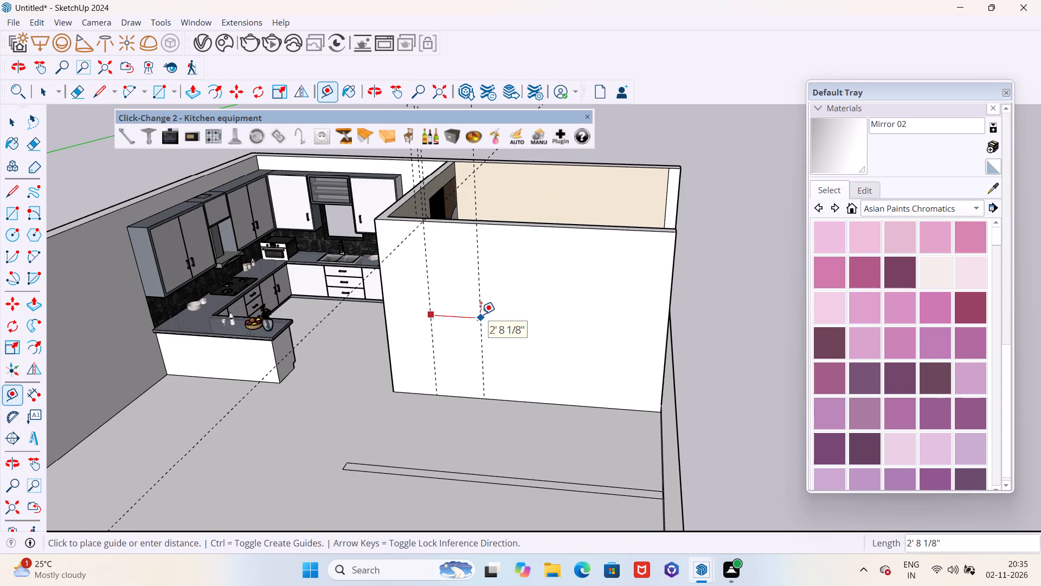
type("3'")
key("Return")
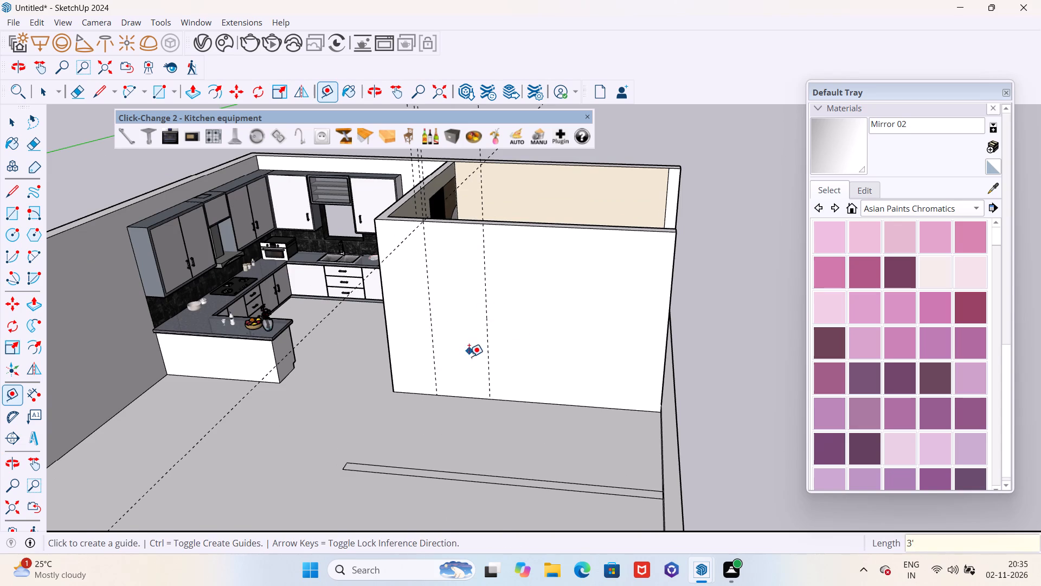
Place a horizontal guide on the side wall's outer face, 7' above the floor.
left_click(461, 397)
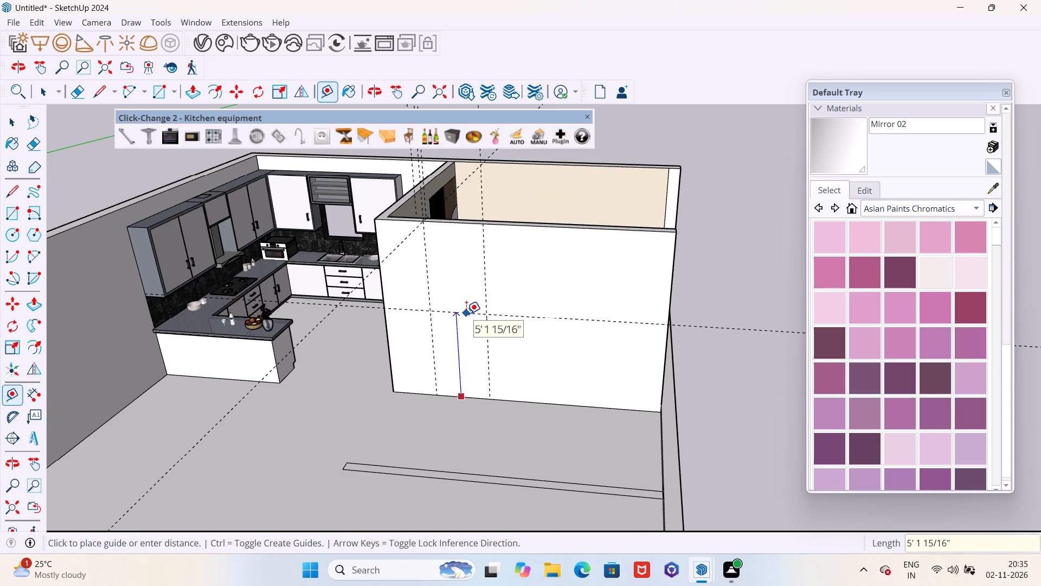
type("7'")
key("Return")
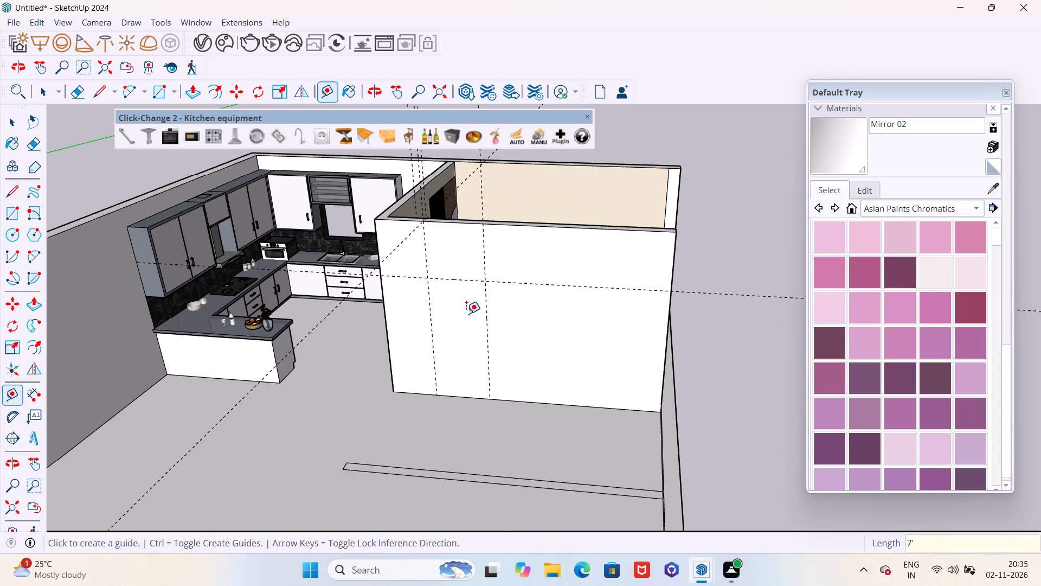
Draw a 3' by 7' door rectangle on the outer wall face between the guides, down to the floor line.
key("r")
scroll(455, 291, "down", 1)
scroll(455, 291, "up", 4)
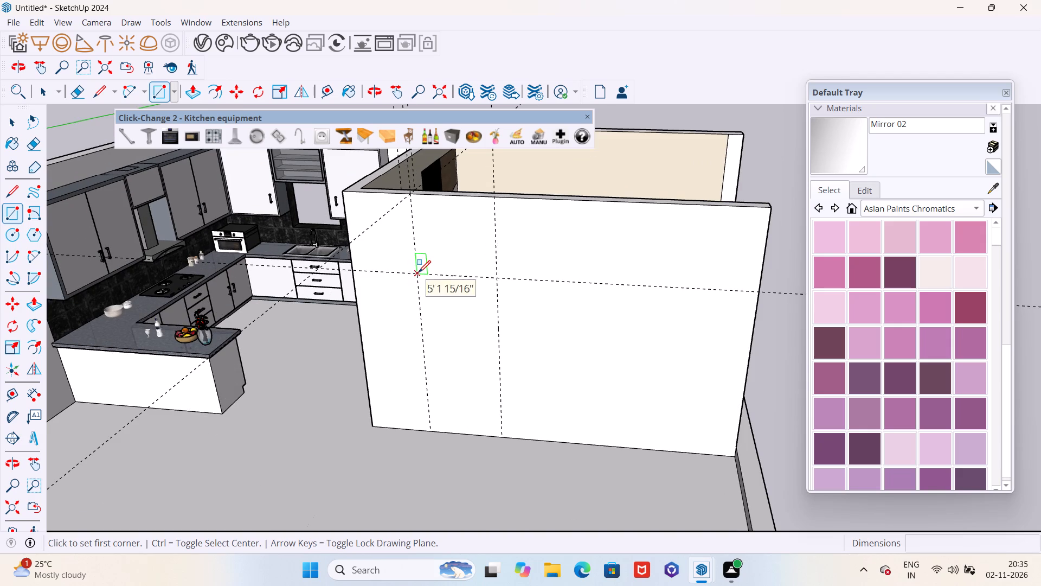
left_click(419, 271)
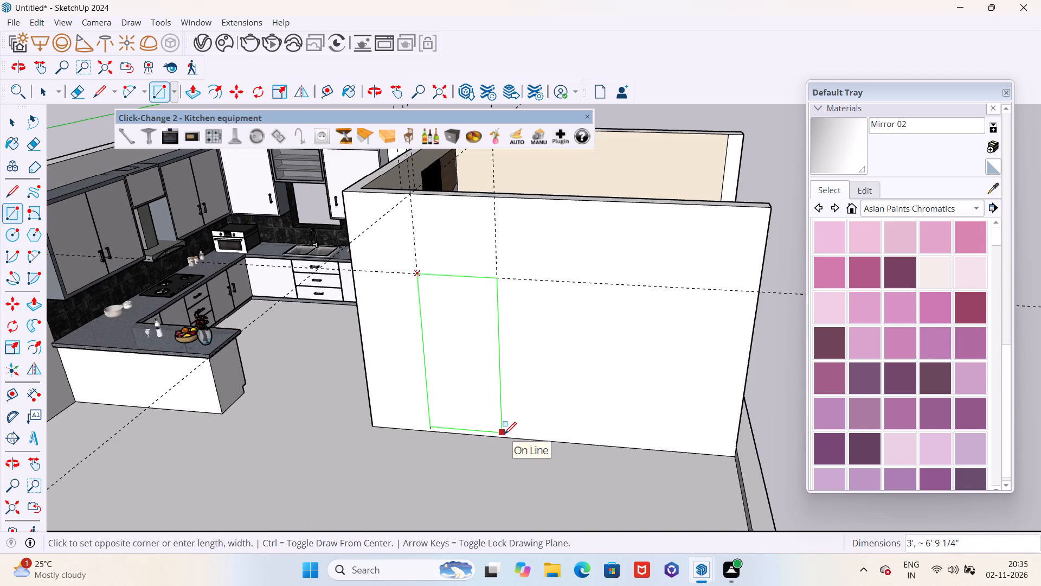
scroll(502, 440, "up", 11)
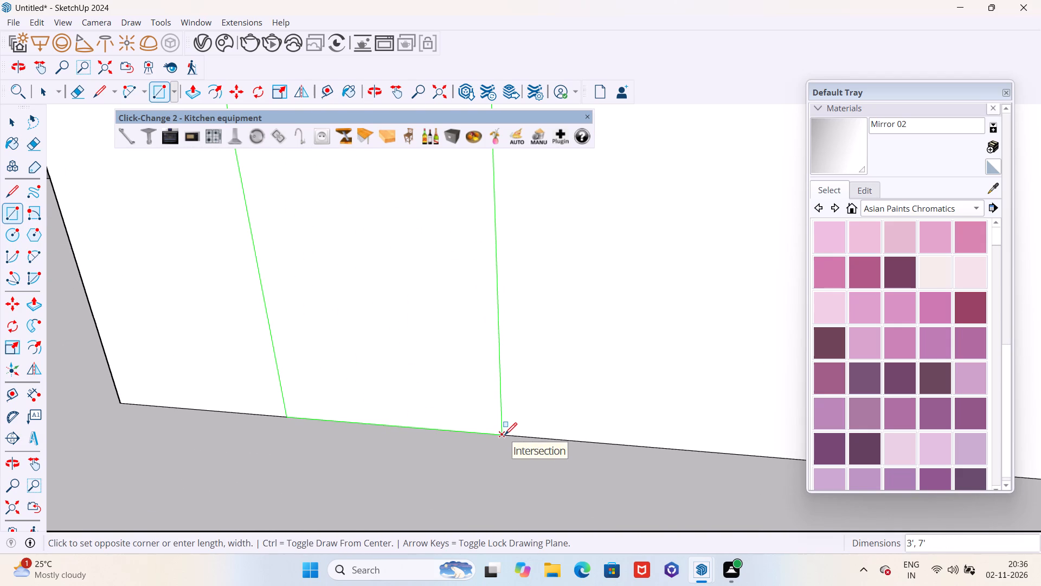
left_click(505, 435)
Push the door rectangle 6" through the side wall to cut the doorway opening, and check it from both directions.
scroll(497, 443, "down", 6)
scroll(497, 443, "up", 1)
scroll(496, 444, "down", 11)
middle_click_drag(520, 447, 271, 459)
scroll(354, 321, "up", 7)
scroll(428, 360, "down", 5)
middle_click_drag(442, 368, 415, 413)
scroll(415, 391, "up", 1)
scroll(415, 391, "down", 1)
scroll(415, 391, "up", 5)
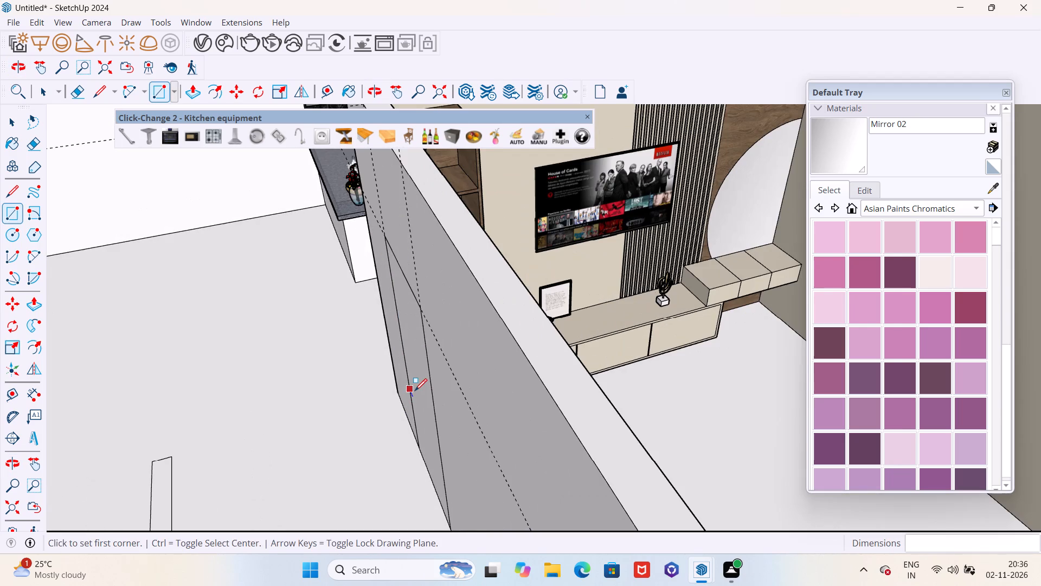
key("p")
left_click(420, 372)
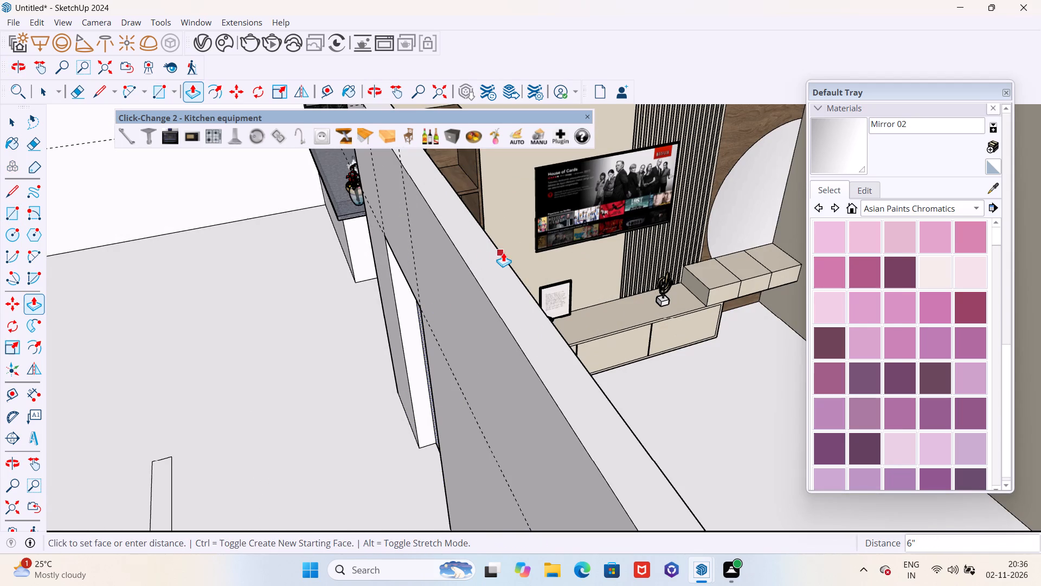
left_click(504, 252)
scroll(487, 320, "down", 6)
middle_click_drag(480, 355, 898, 203)
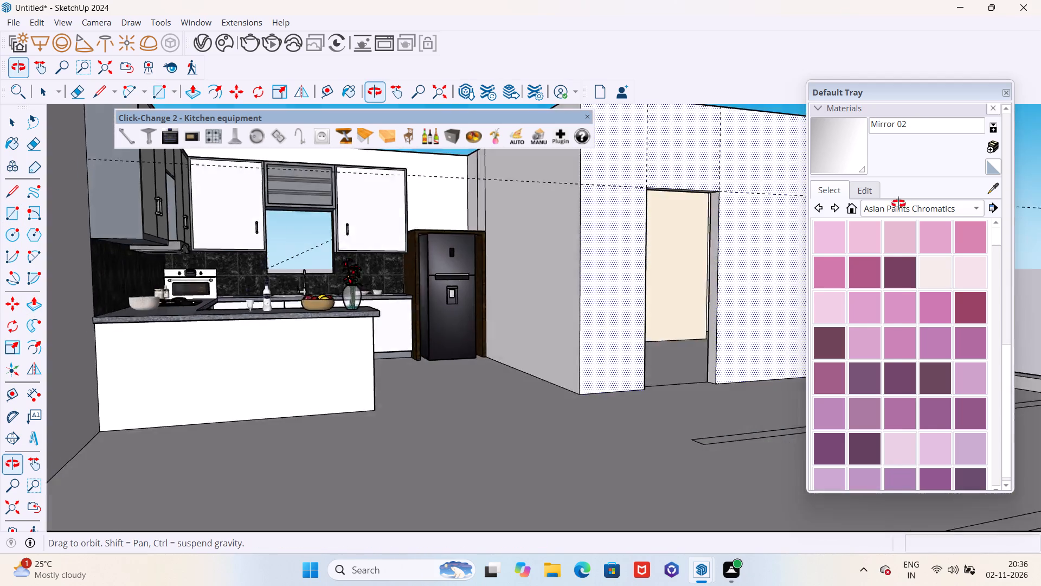
middle_click_drag(898, 203, 534, 275)
scroll(439, 278, "up", 1)
scroll(356, 291, "down", 3)
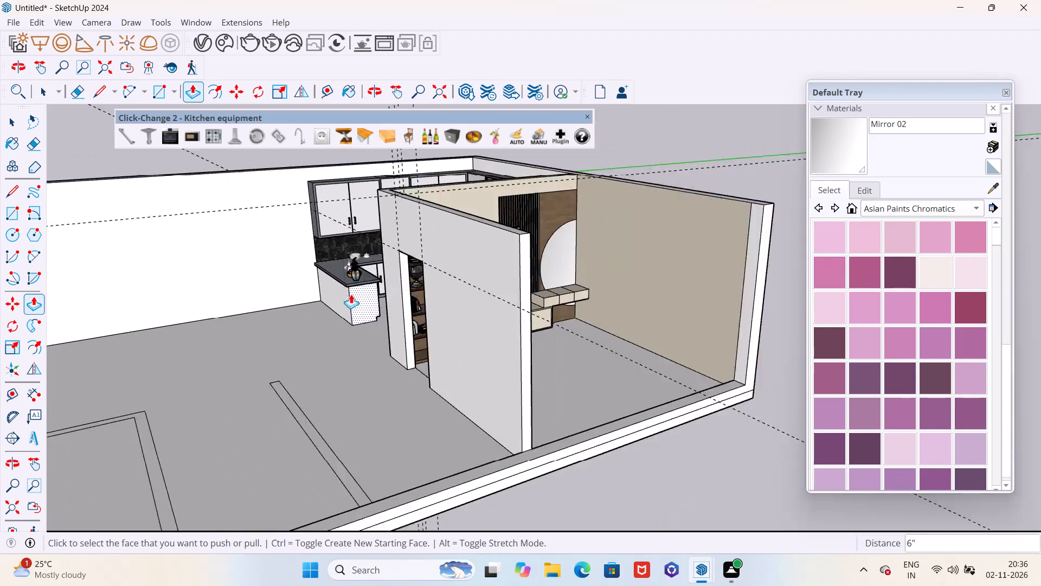
Delete all the construction guides from the model.
scroll(351, 294, "down", 8)
key("space")
scroll(466, 290, "down", 5)
middle_click_drag(466, 294, 279, 344)
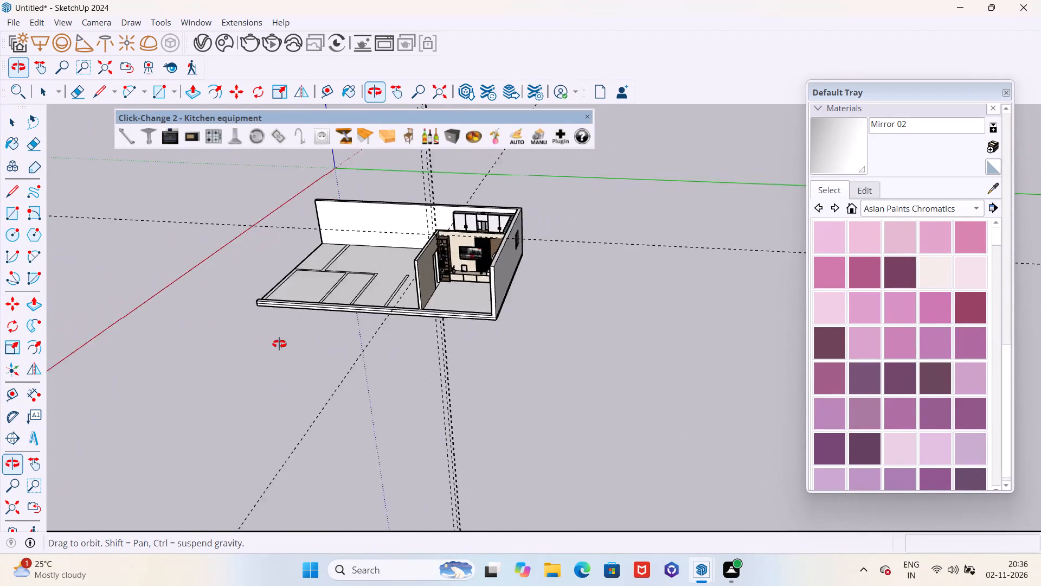
middle_click_drag(279, 344, 354, 405)
scroll(432, 314, "down", 1)
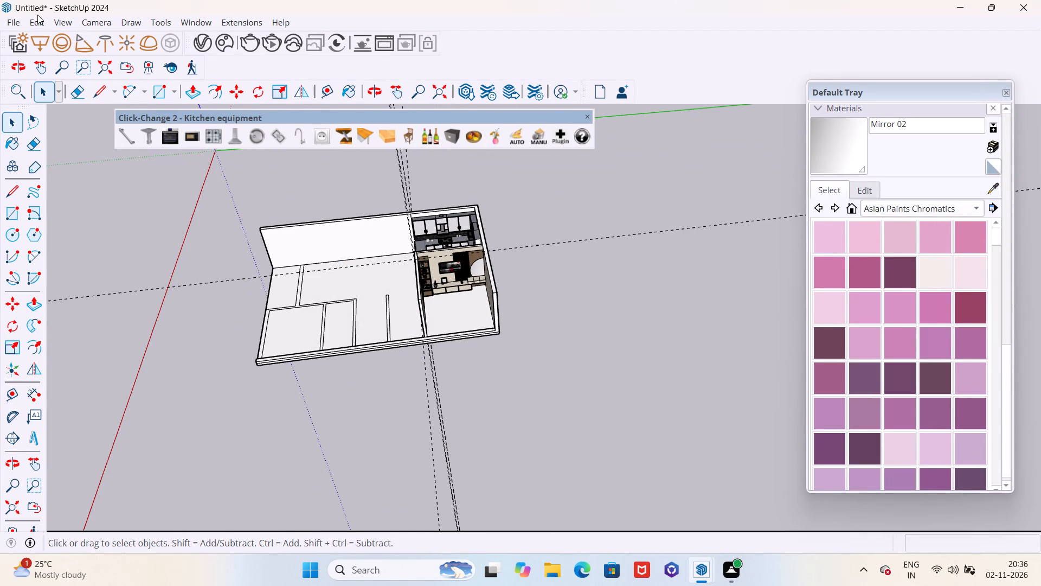
left_click(37, 20)
left_click(110, 154)
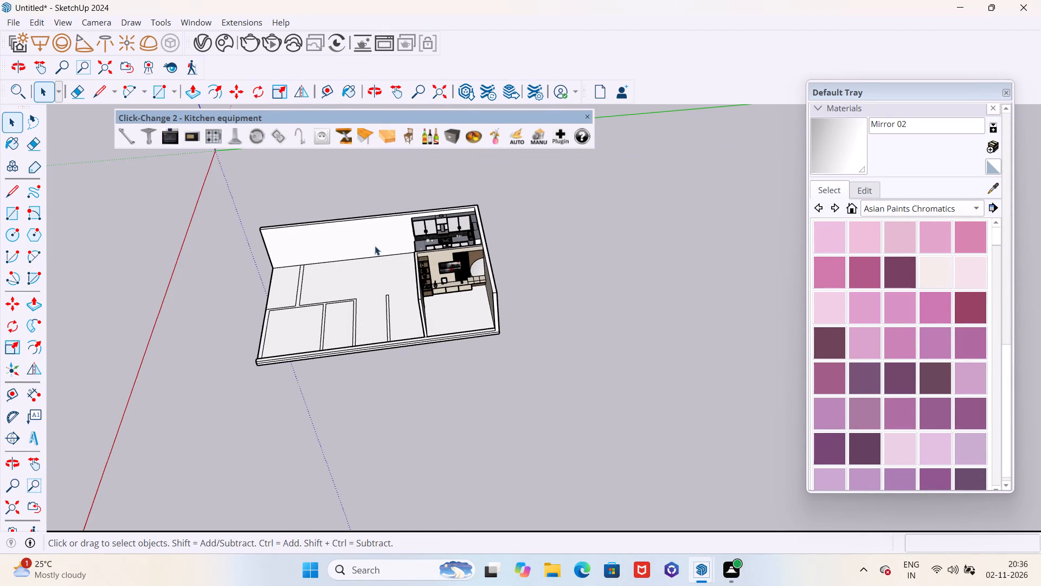
Examine the kitchen, the TV room and the new doorway from outside and from inside the room.
scroll(375, 246, "up", 6)
scroll(575, 297, "up", 5)
scroll(573, 298, "down", 5)
middle_click_drag(560, 303, 820, 239)
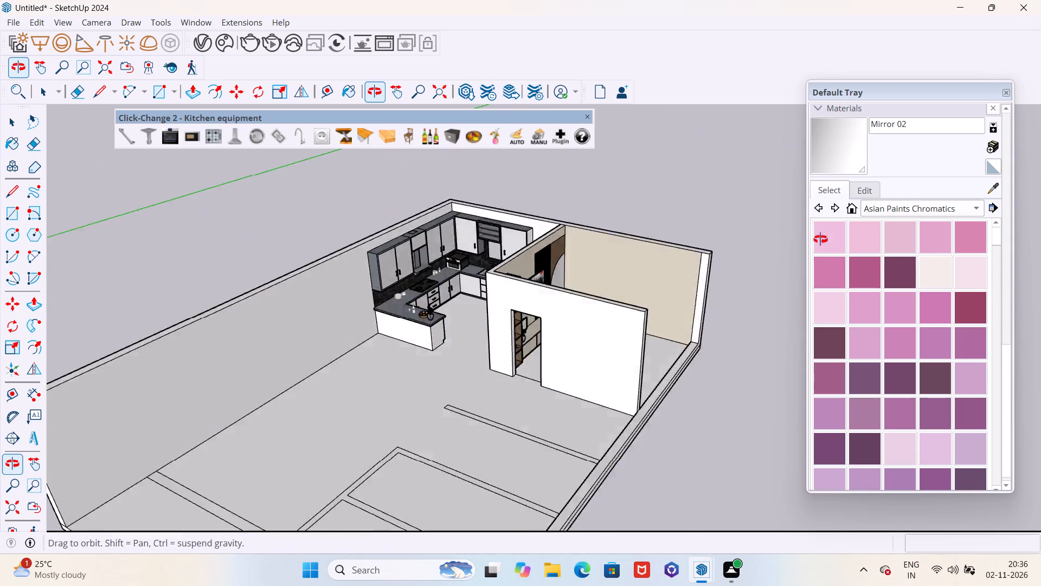
middle_click_drag(820, 239, 625, 239)
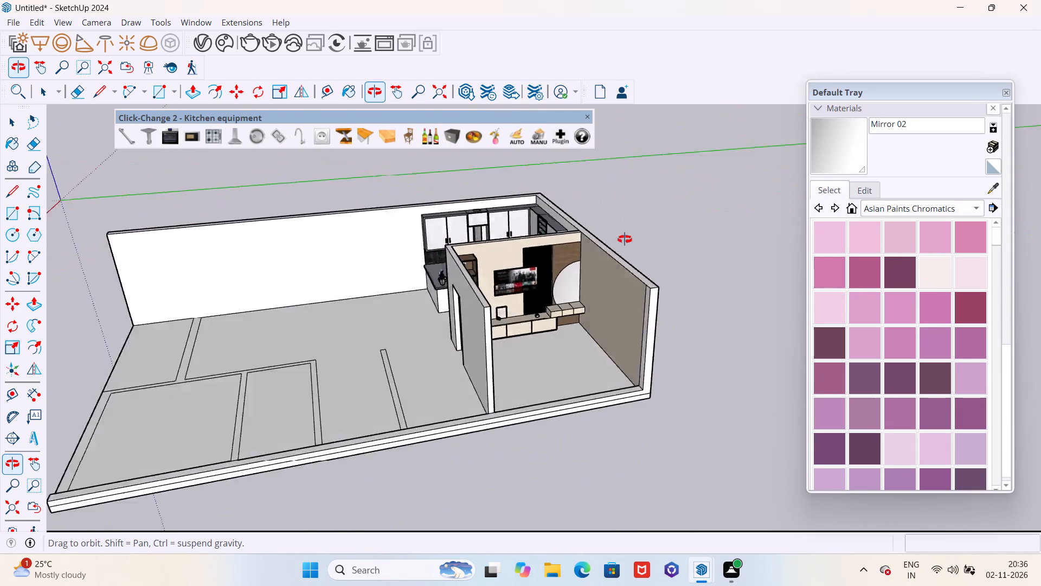
middle_click_drag(625, 239, 592, 209)
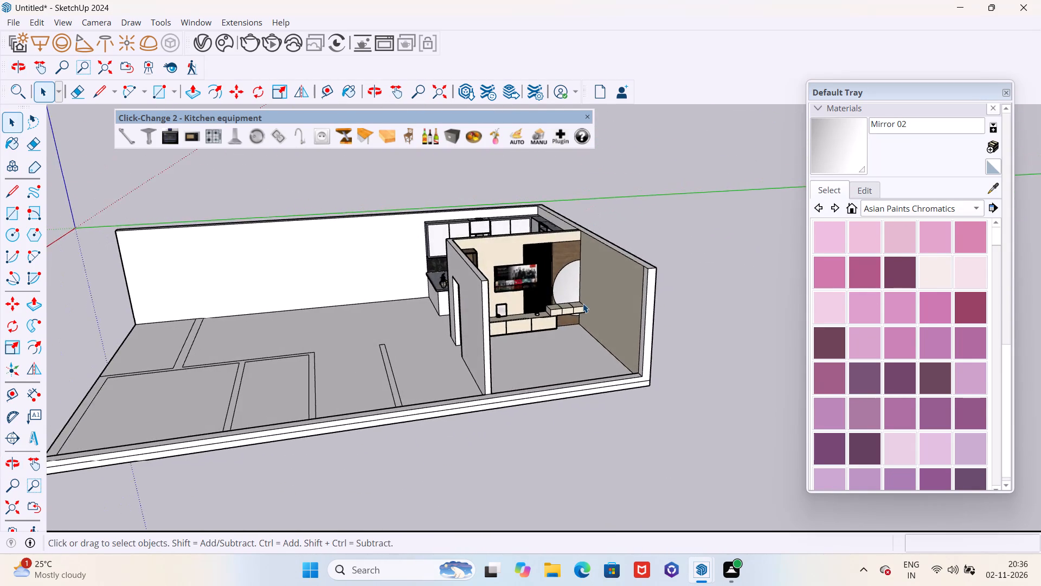
scroll(583, 303, "up", 10)
scroll(591, 298, "down", 10)
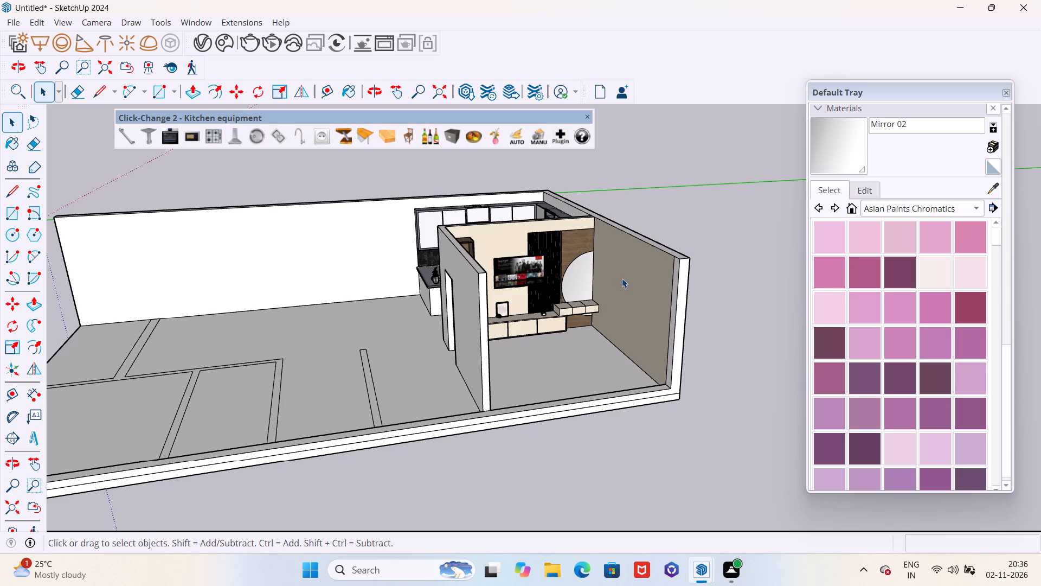
scroll(507, 296, "down", 2)
middle_click_drag(516, 295, 435, 313)
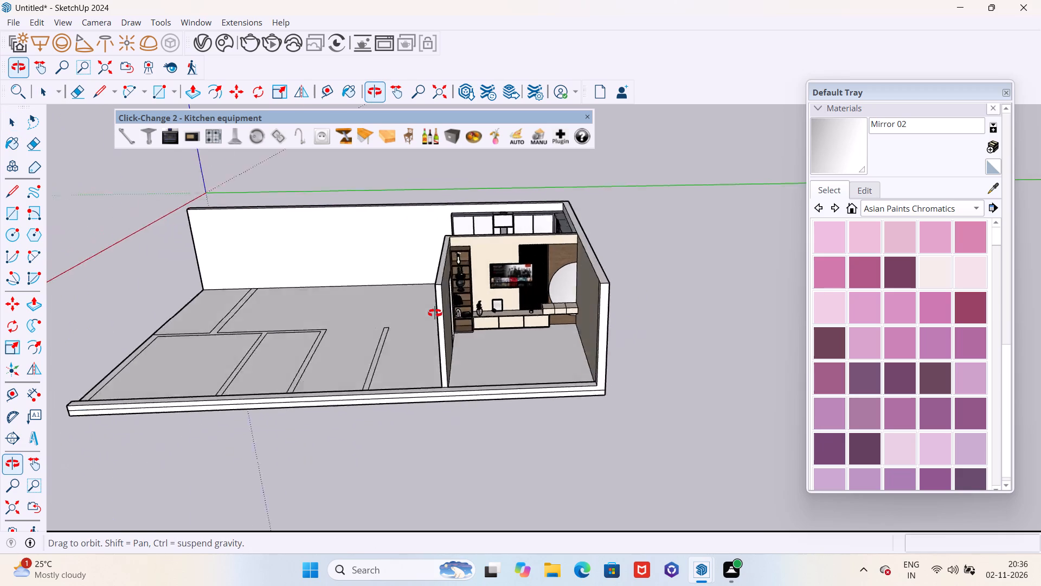
middle_click_drag(435, 313, 465, 325)
scroll(417, 308, "down", 3)
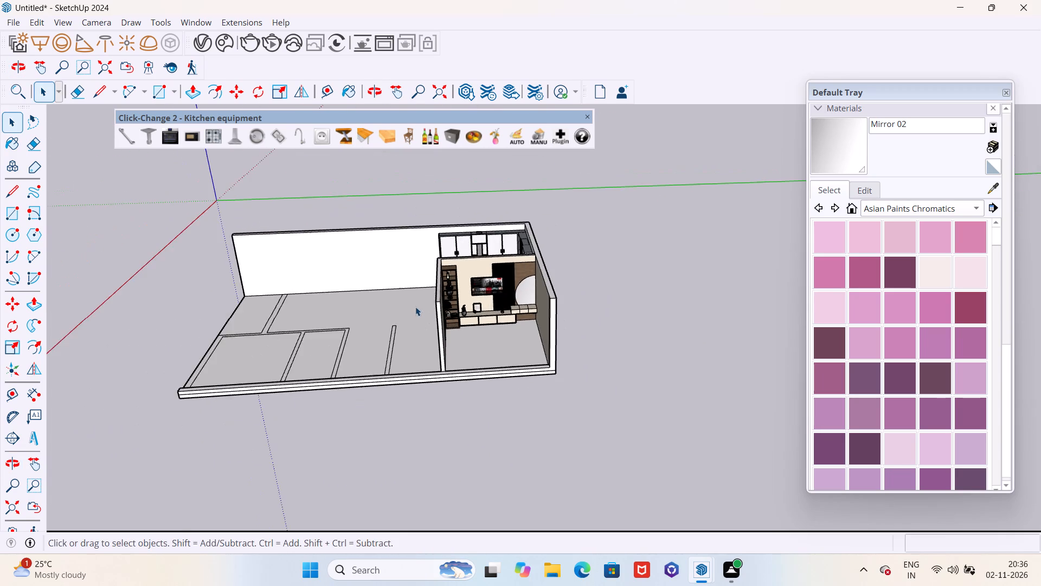
middle_click_drag(412, 307, 785, 454)
scroll(678, 354, "up", 5)
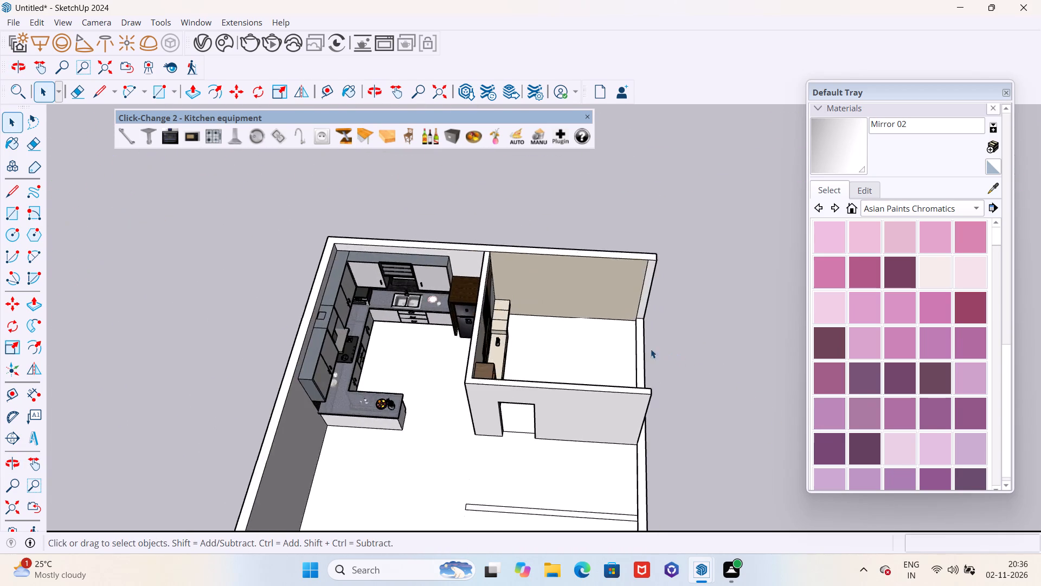
scroll(539, 343, "down", 5)
middle_click_drag(562, 347, 276, 201)
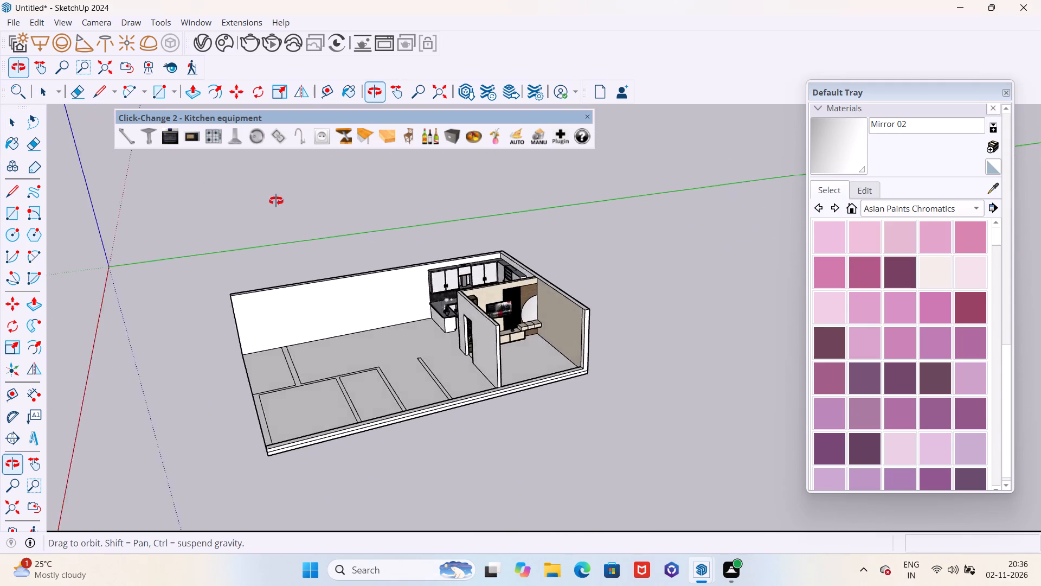
middle_click_drag(276, 201, 111, 157)
scroll(431, 348, "up", 3)
middle_click_drag(505, 352, 385, 351)
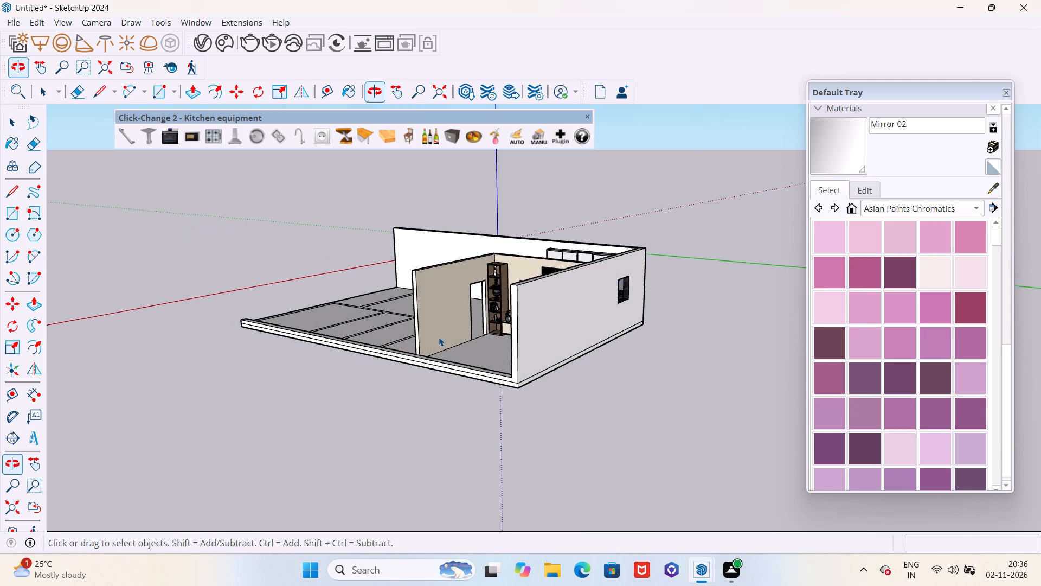
scroll(451, 335, "up", 6)
scroll(471, 371, "down", 4)
middle_click_drag(477, 372, 382, 374)
scroll(406, 343, "up", 5)
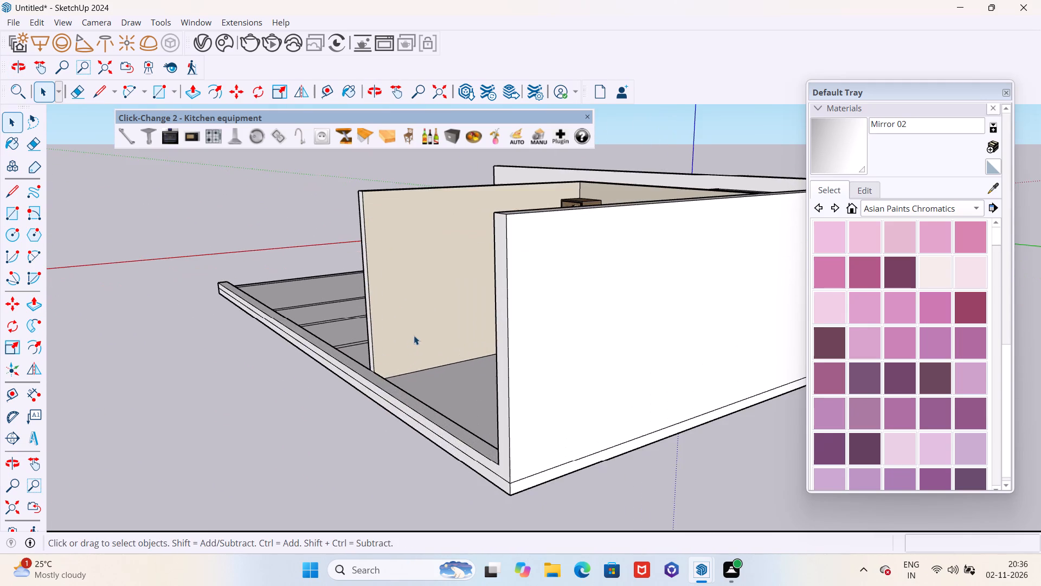
middle_click_drag(448, 364, 509, 418)
scroll(490, 395, "up", 4)
scroll(494, 390, "down", 3)
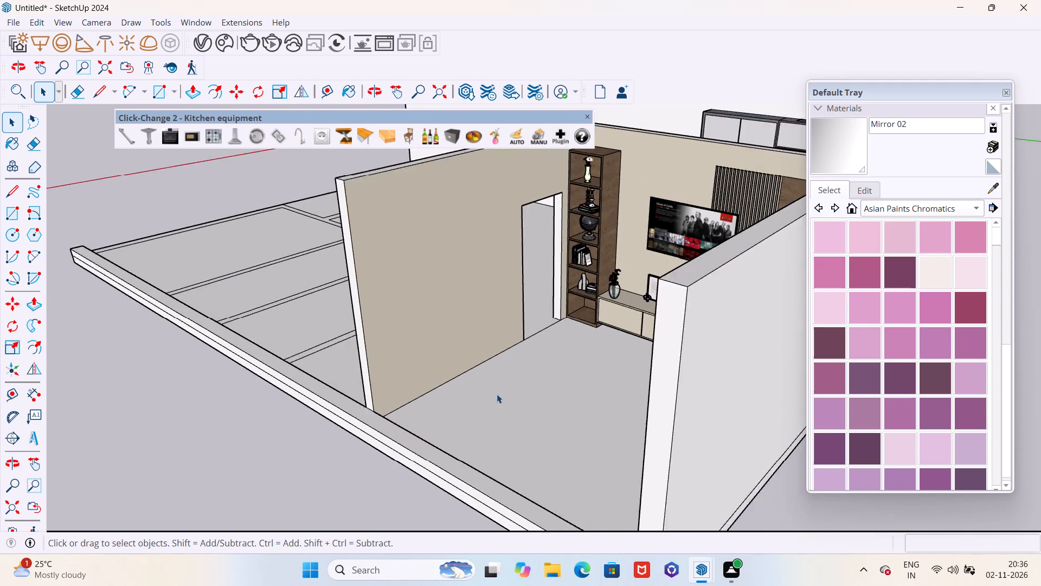
scroll(497, 394, "down", 1)
middle_click_drag(498, 394, 454, 404)
scroll(390, 349, "up", 5)
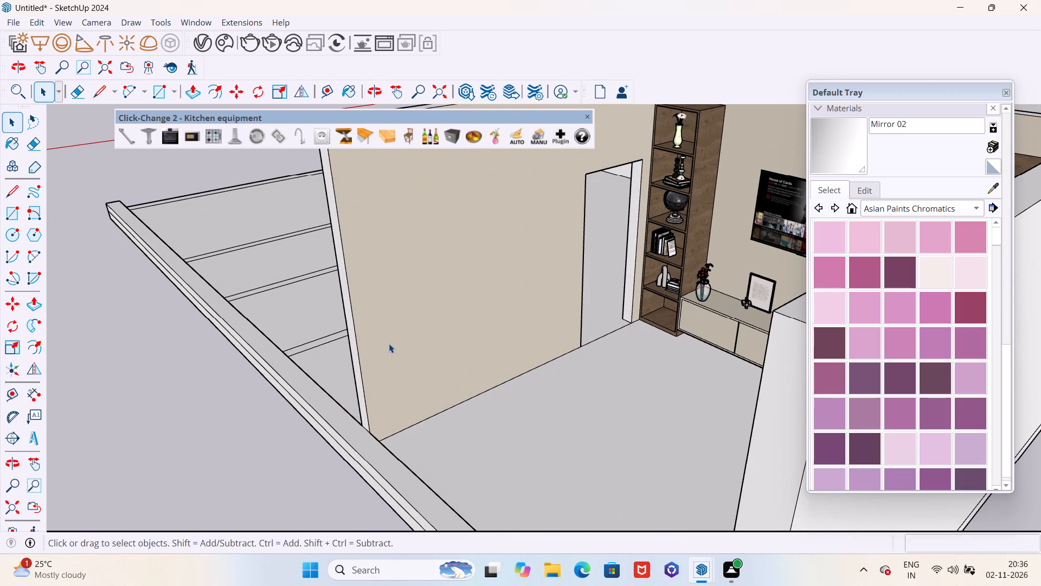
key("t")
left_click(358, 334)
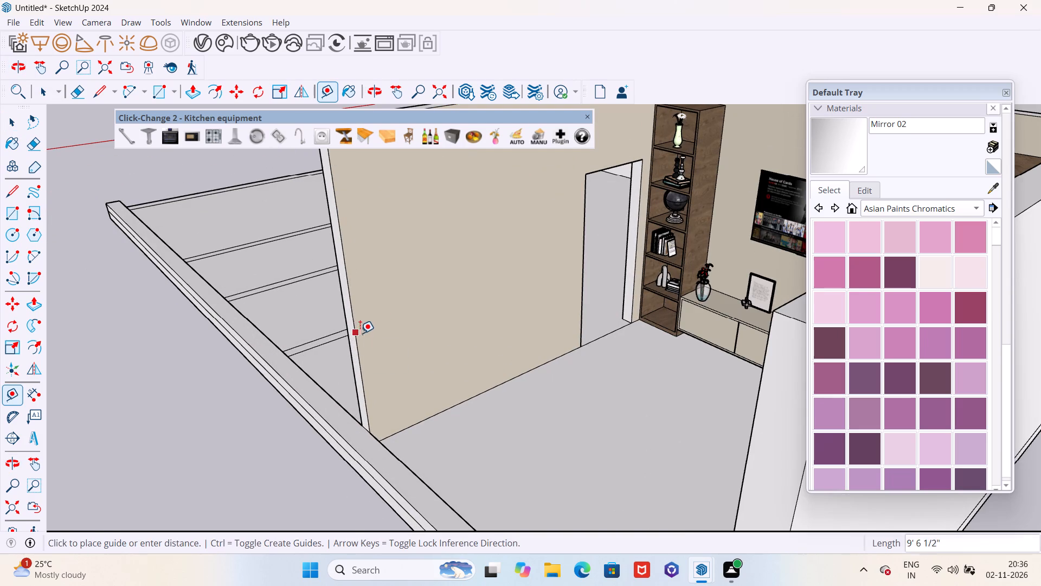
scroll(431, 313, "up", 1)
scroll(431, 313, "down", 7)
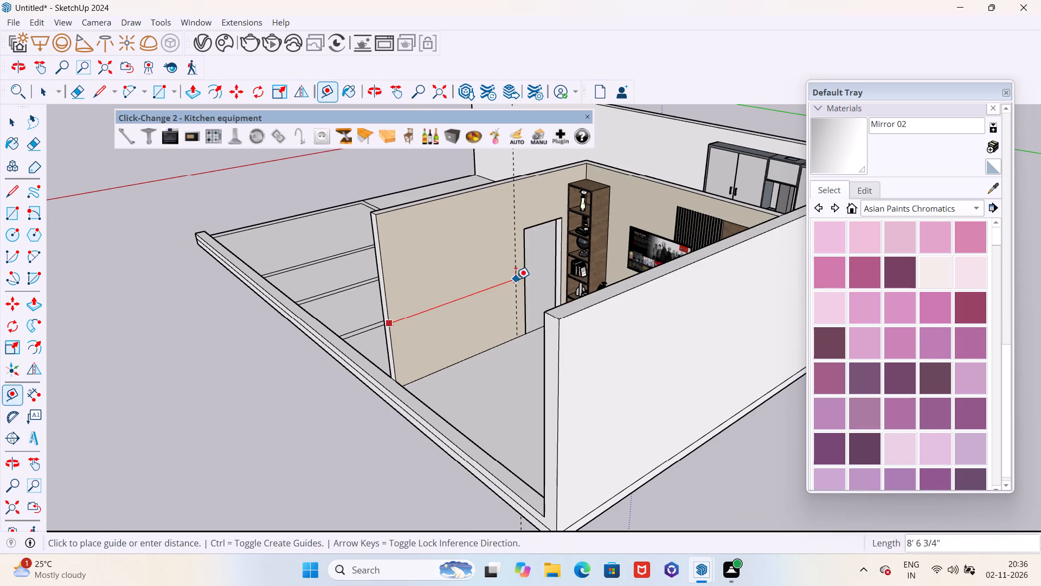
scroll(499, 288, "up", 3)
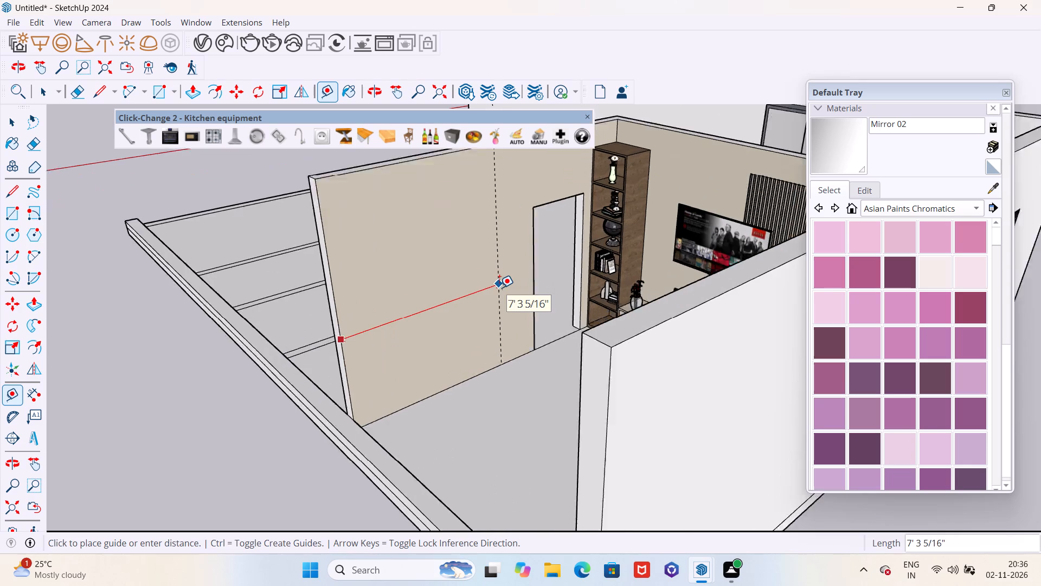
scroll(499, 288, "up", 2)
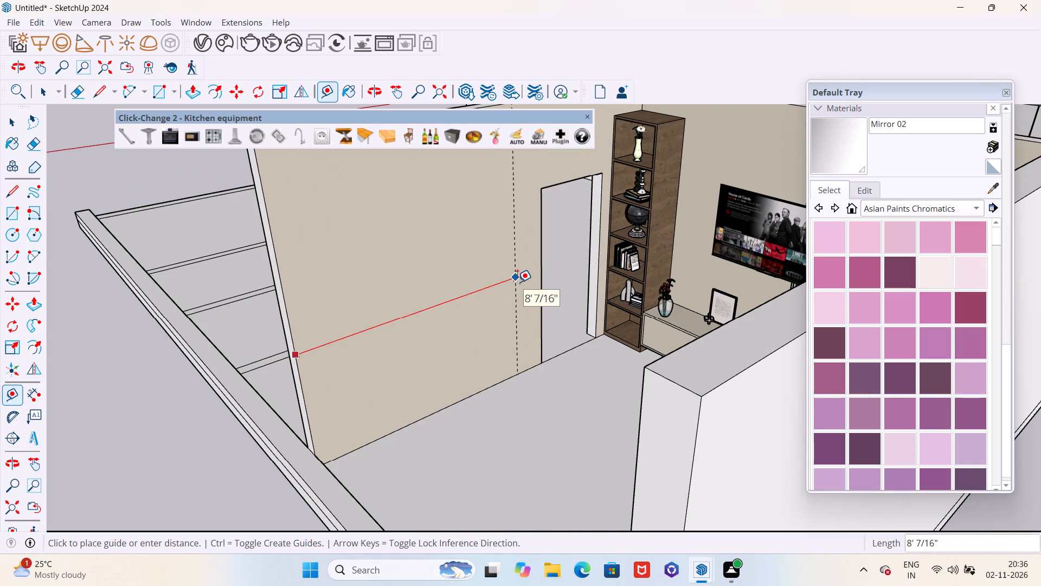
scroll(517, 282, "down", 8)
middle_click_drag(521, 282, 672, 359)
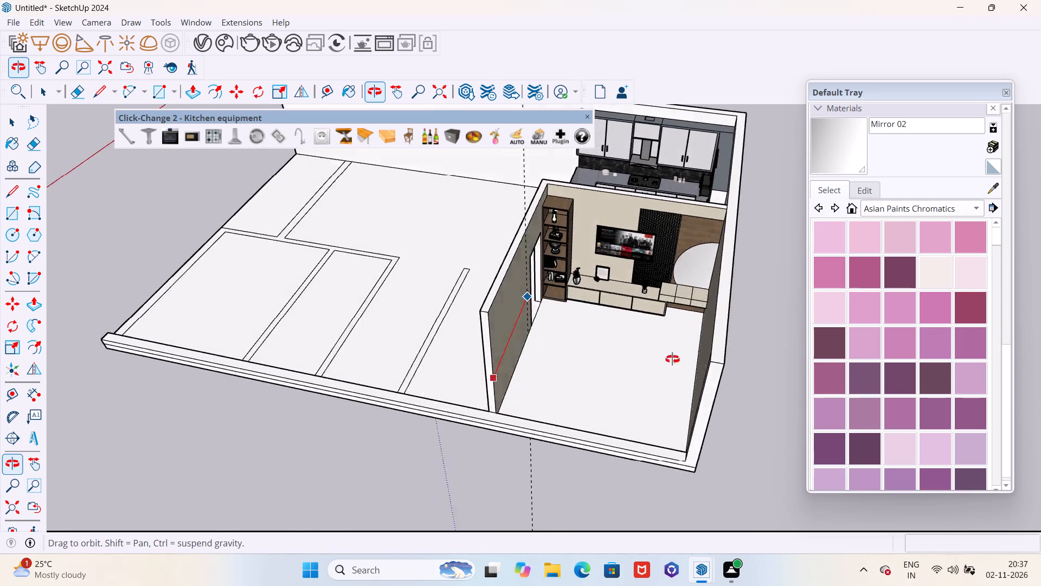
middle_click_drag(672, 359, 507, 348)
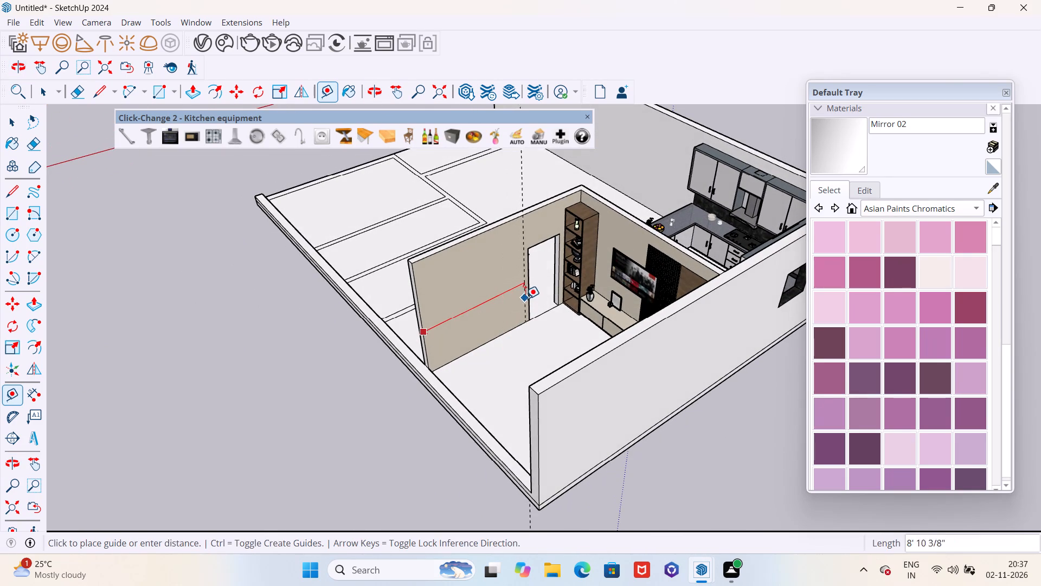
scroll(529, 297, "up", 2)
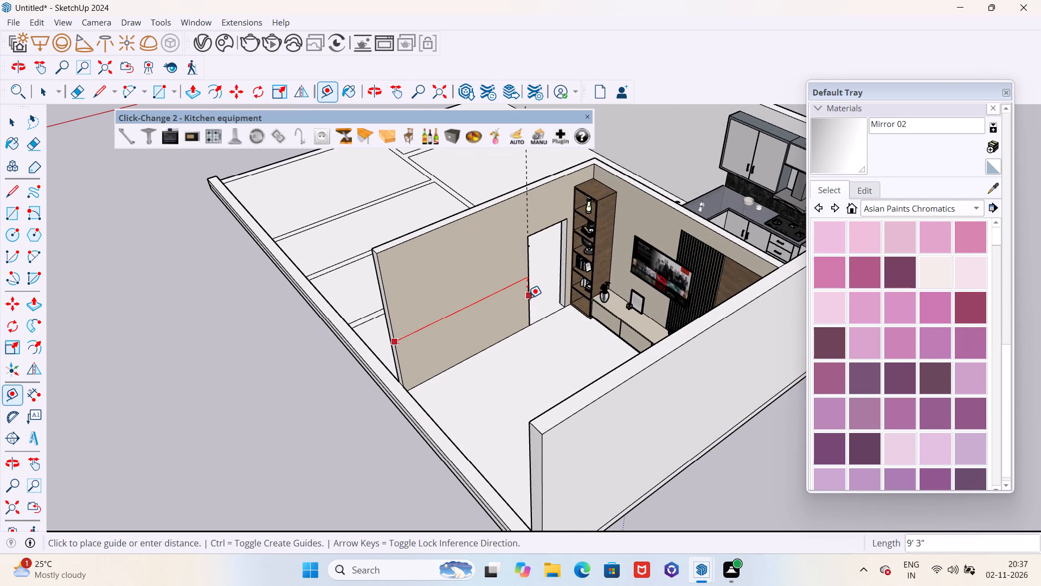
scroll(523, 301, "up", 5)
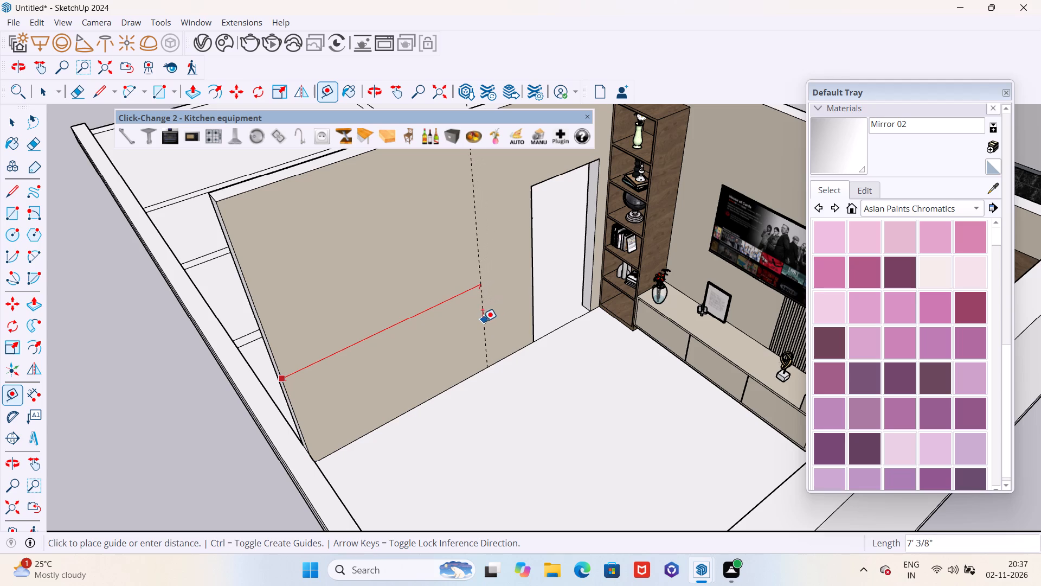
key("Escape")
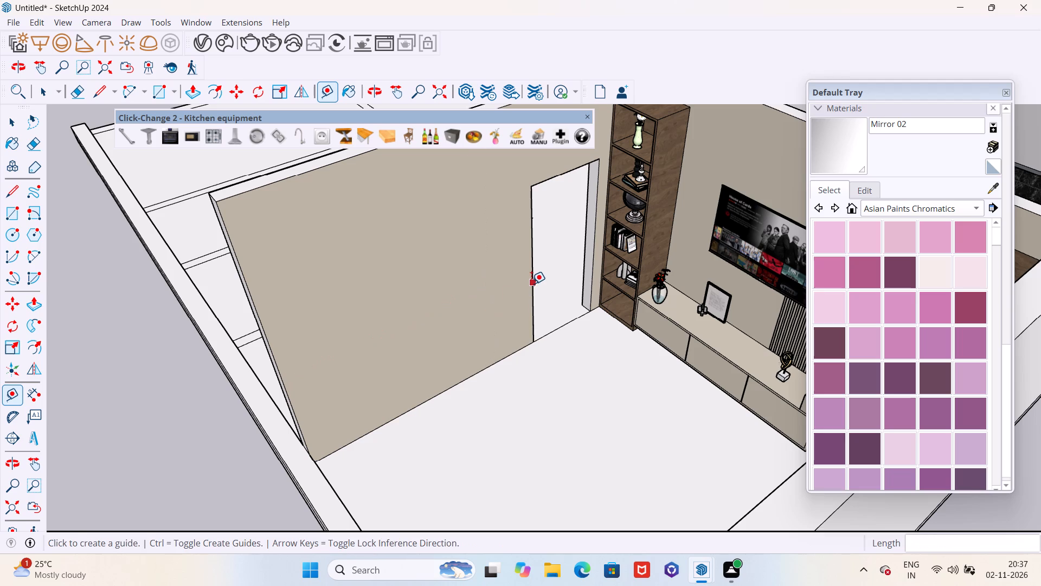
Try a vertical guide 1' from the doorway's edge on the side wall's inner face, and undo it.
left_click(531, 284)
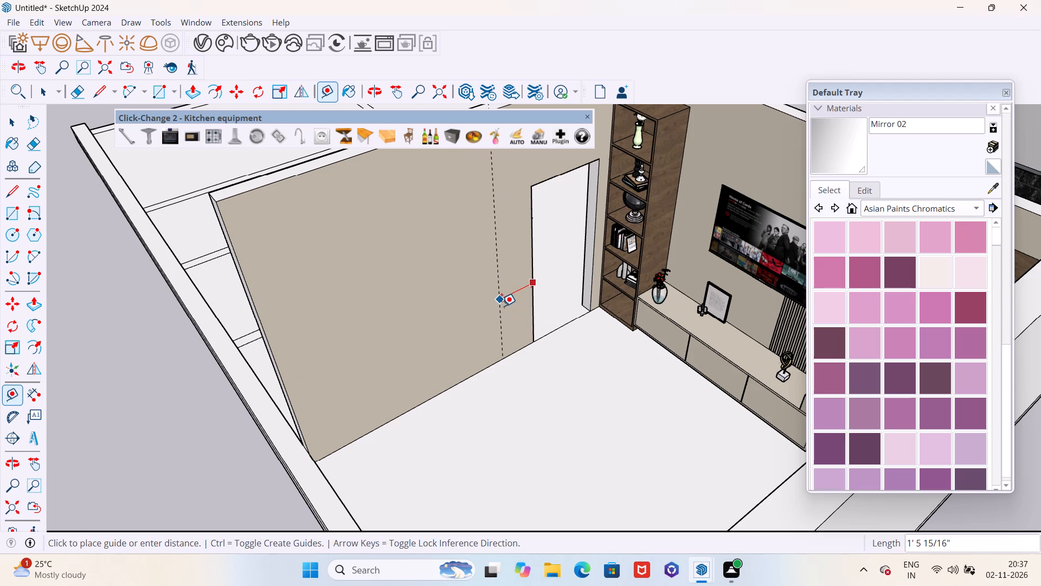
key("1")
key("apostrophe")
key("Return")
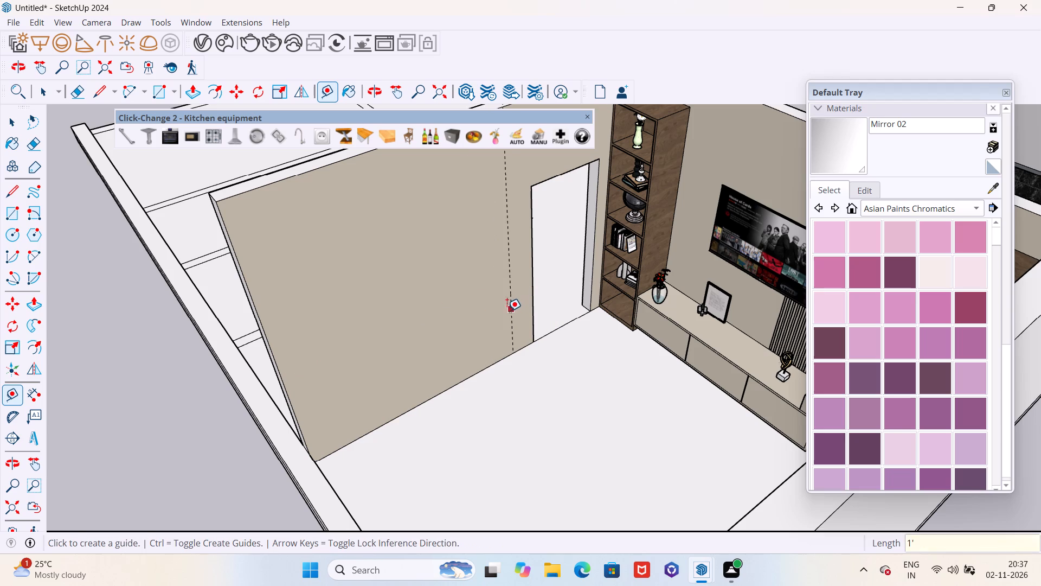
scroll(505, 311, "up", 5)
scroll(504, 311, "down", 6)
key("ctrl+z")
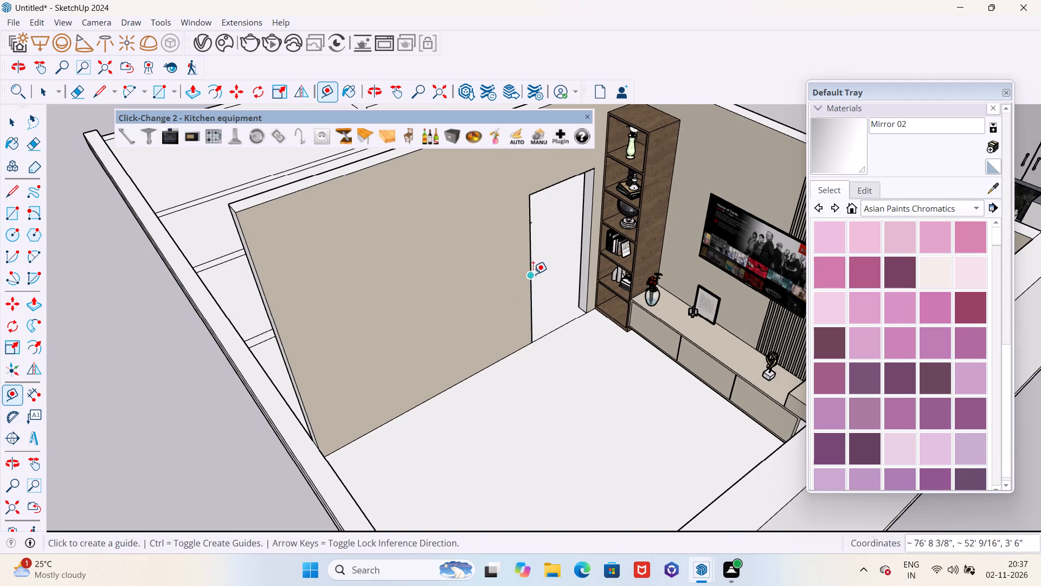
Place a vertical guide on the side wall's inner face, 1' from the doorway's edge towards the wall's free end.
scroll(533, 274, "up", 6)
left_click(525, 281)
type("1'")
key("Return")
Place a horizontal guide on the side wall's inner face, 1' below the wall's top edge.
scroll(472, 330, "down", 10)
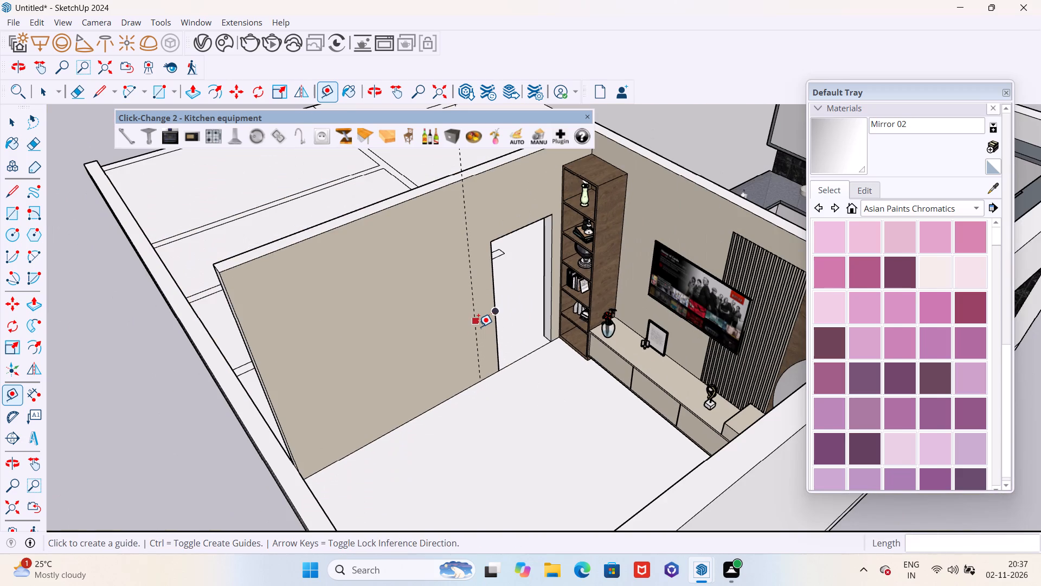
scroll(478, 327, "down", 3)
middle_click_drag(437, 347, 406, 314)
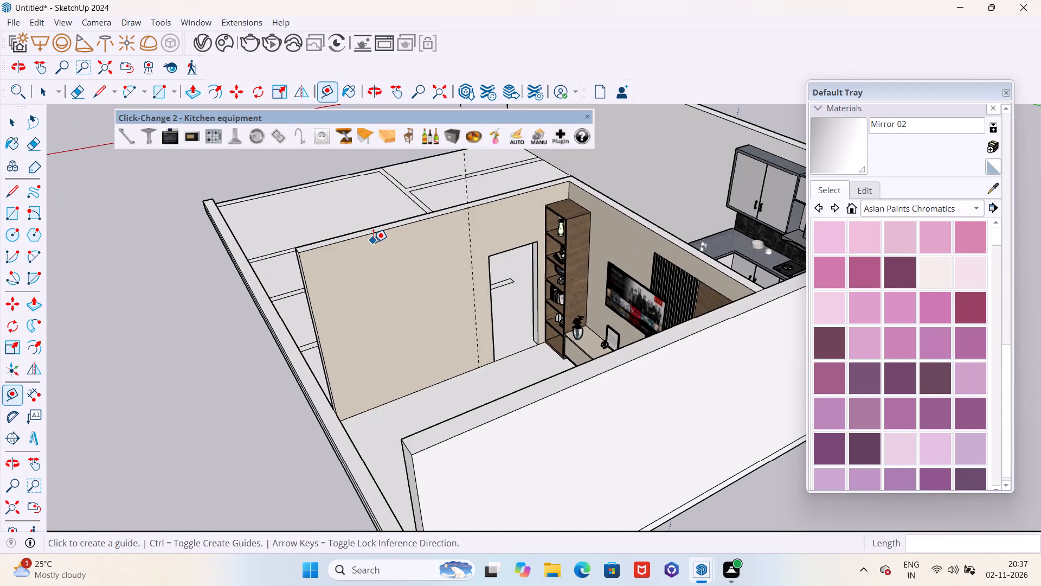
scroll(373, 242, "up", 1)
scroll(373, 242, "down", 1)
scroll(373, 242, "up", 4)
left_click(372, 229)
type("1'")
key("Return")
Draw a 9' by 8' 3" rectangle on the side wall's inner face, from the free end at the horizontal guide to the vertical guide at floor level.
scroll(385, 283, "down", 3)
middle_click_drag(385, 314, 390, 290)
scroll(358, 323, "up", 5)
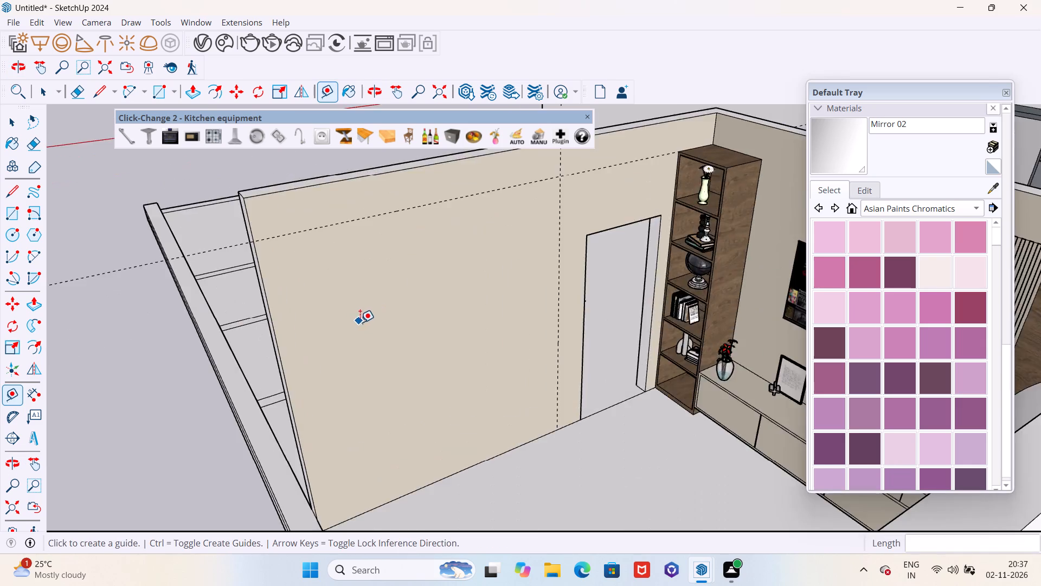
scroll(362, 328, "down", 4)
middle_click_drag(367, 341, 346, 341)
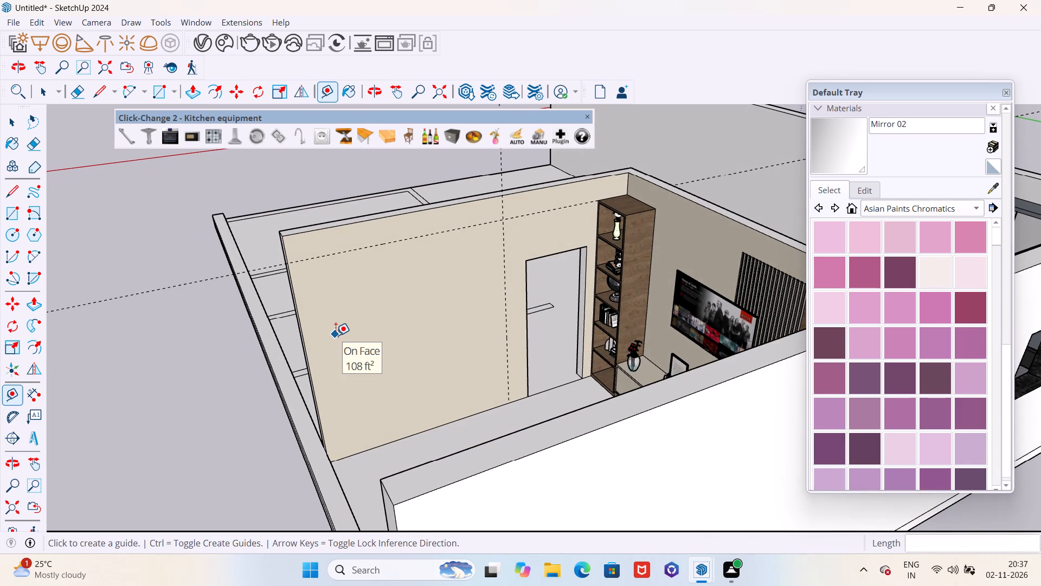
key("r")
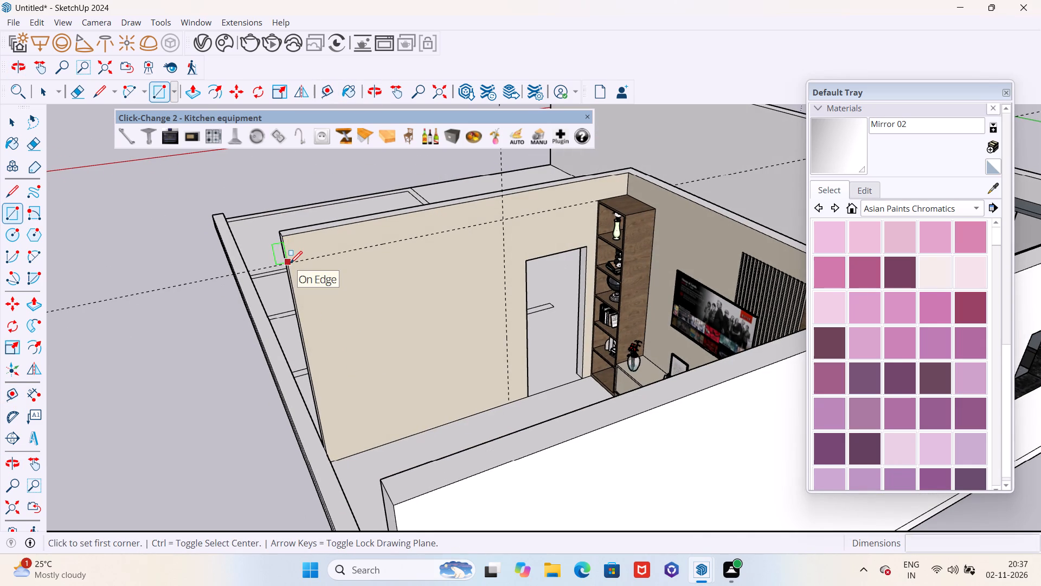
scroll(290, 264, "up", 13)
left_click(287, 263)
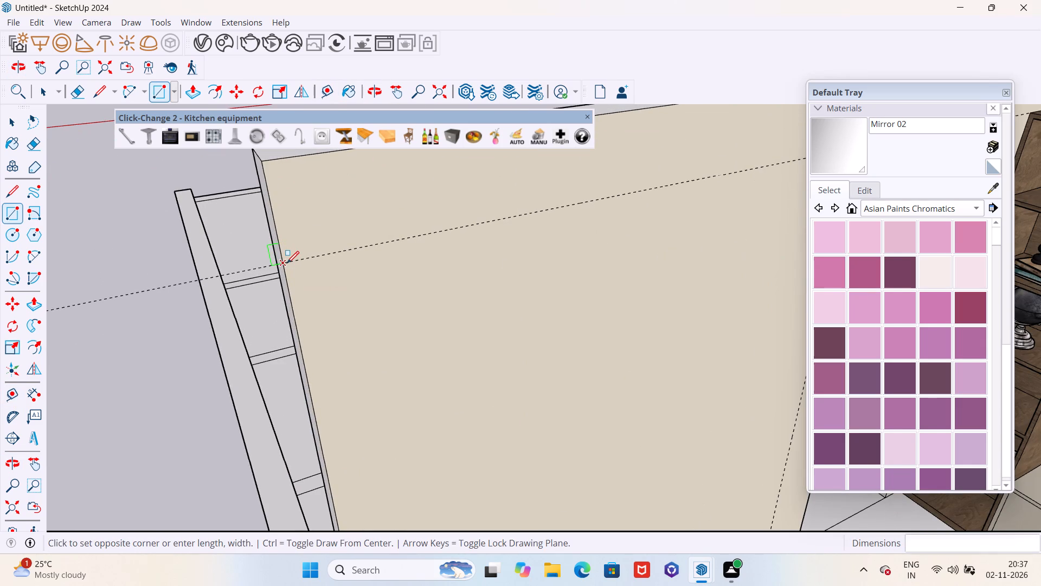
scroll(287, 265, "down", 9)
scroll(574, 469, "up", 6)
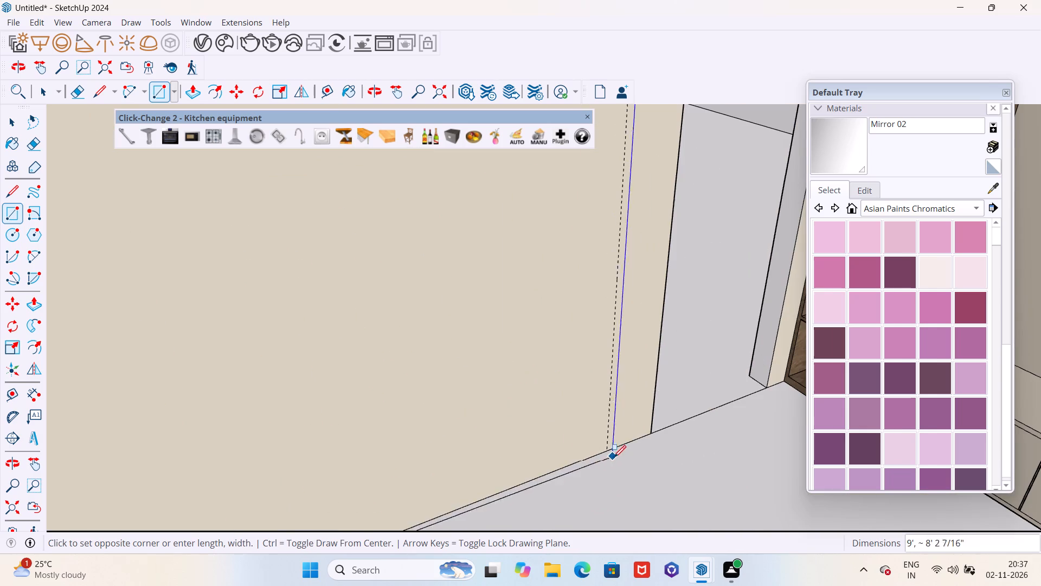
left_click(608, 451)
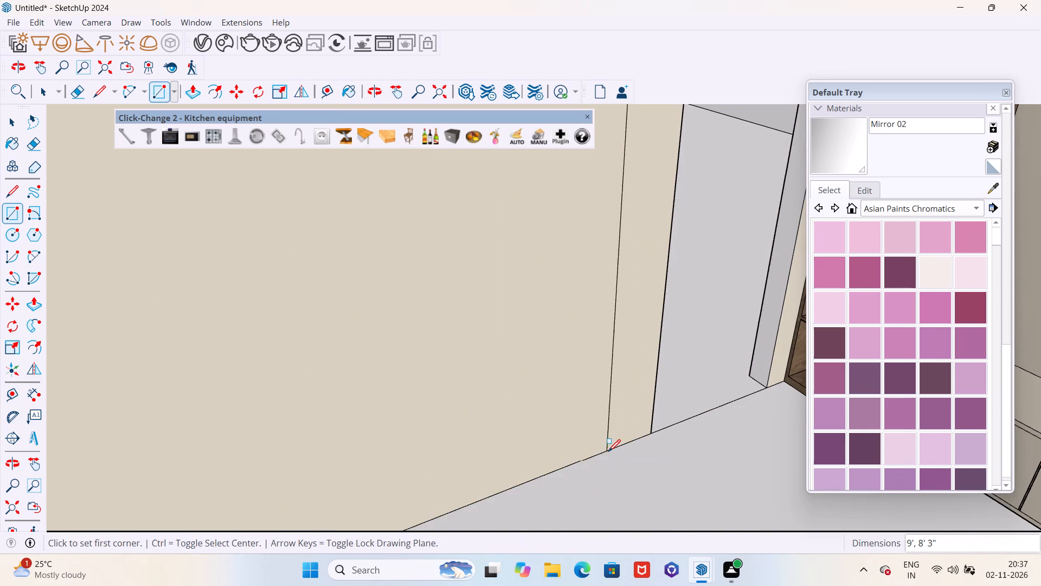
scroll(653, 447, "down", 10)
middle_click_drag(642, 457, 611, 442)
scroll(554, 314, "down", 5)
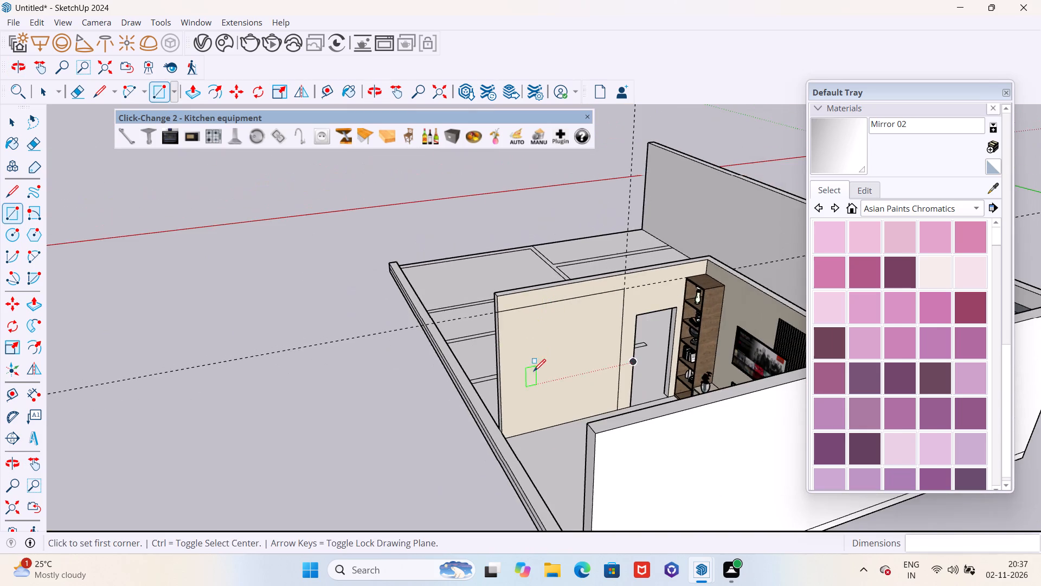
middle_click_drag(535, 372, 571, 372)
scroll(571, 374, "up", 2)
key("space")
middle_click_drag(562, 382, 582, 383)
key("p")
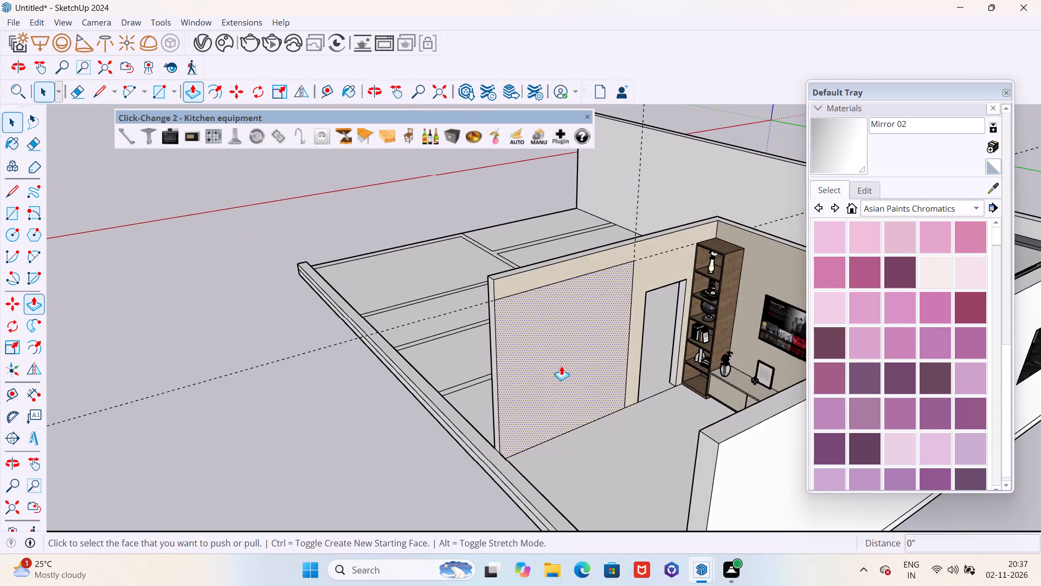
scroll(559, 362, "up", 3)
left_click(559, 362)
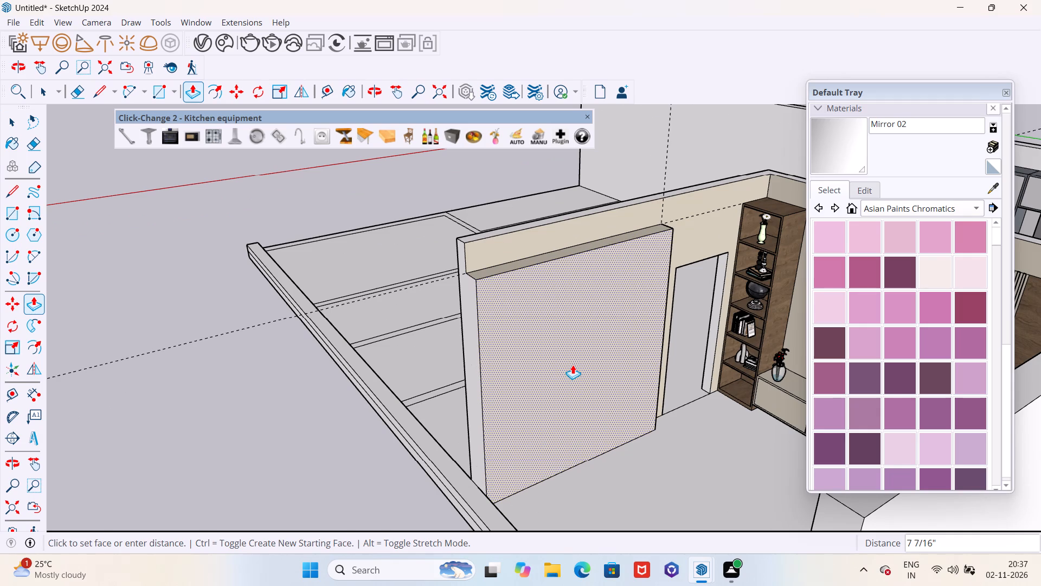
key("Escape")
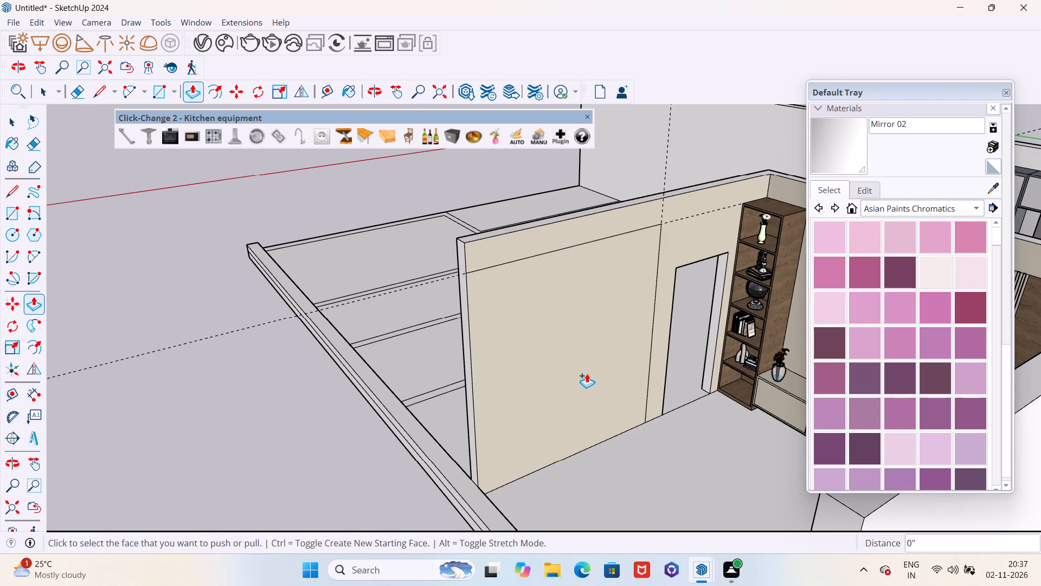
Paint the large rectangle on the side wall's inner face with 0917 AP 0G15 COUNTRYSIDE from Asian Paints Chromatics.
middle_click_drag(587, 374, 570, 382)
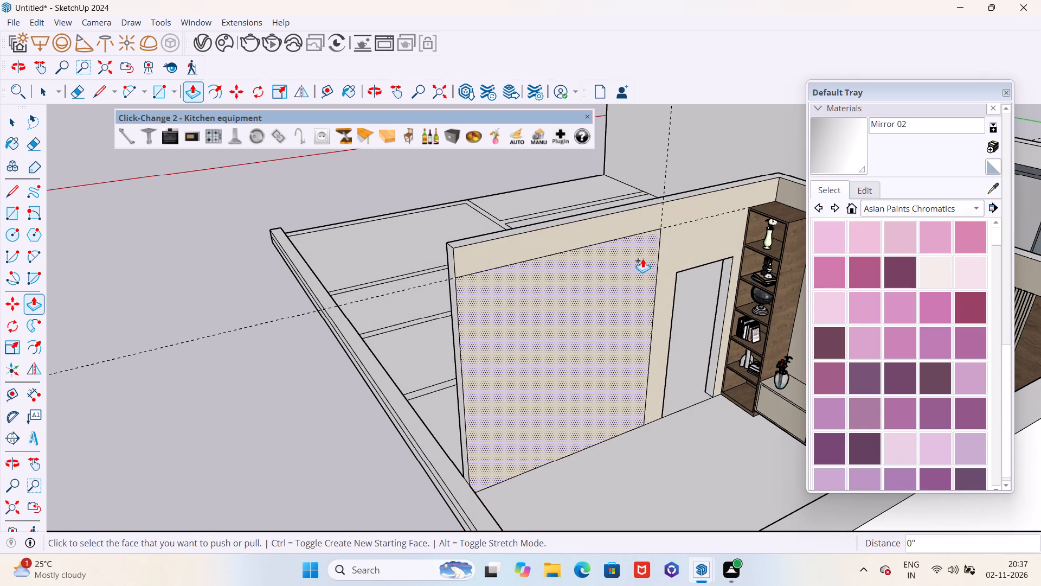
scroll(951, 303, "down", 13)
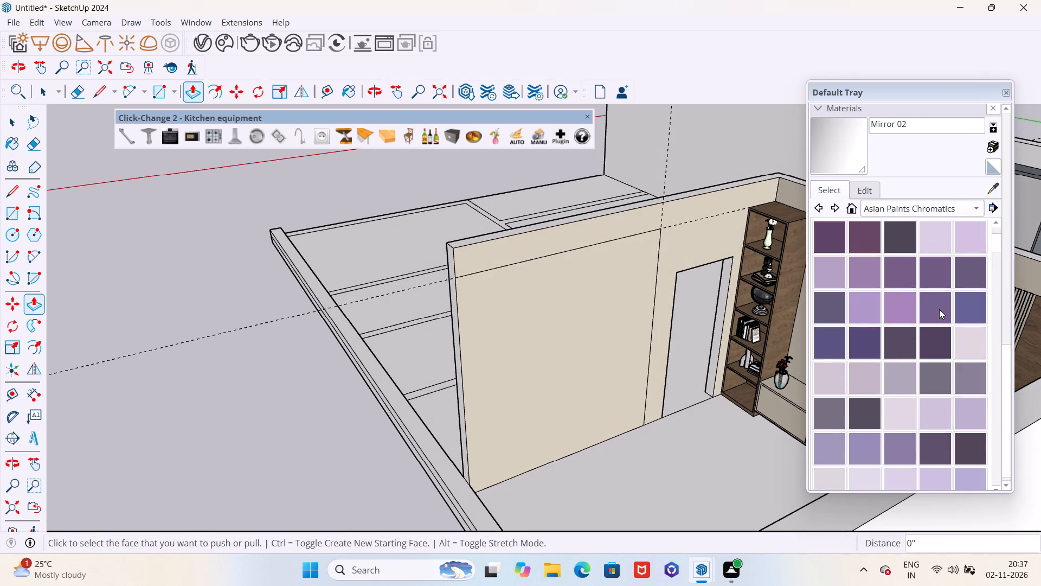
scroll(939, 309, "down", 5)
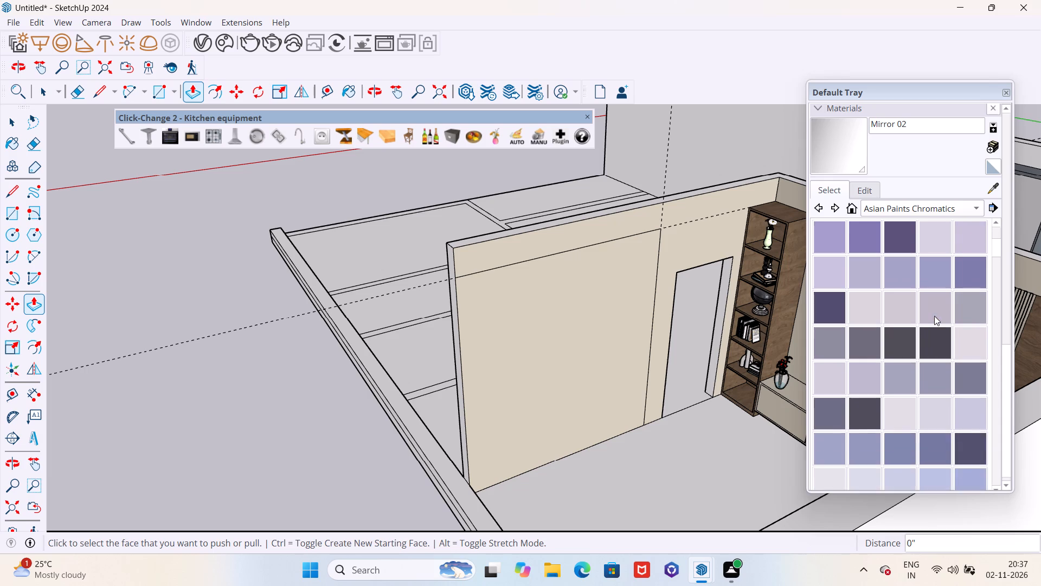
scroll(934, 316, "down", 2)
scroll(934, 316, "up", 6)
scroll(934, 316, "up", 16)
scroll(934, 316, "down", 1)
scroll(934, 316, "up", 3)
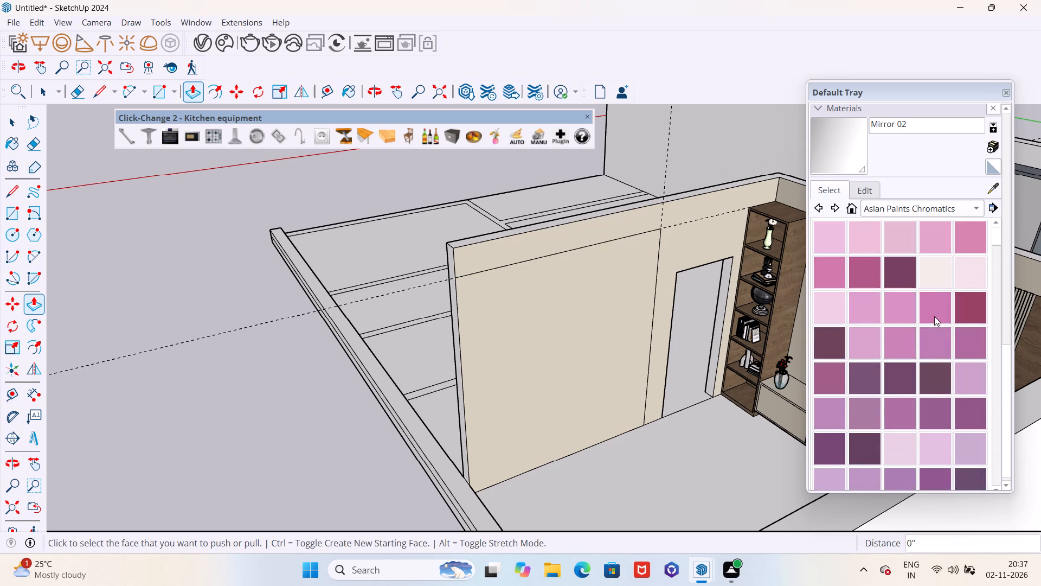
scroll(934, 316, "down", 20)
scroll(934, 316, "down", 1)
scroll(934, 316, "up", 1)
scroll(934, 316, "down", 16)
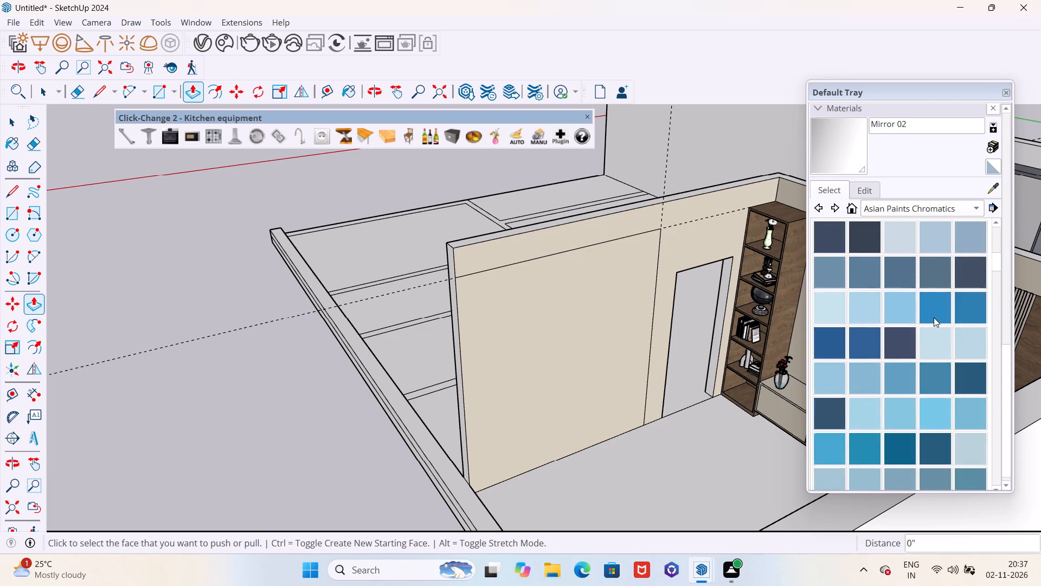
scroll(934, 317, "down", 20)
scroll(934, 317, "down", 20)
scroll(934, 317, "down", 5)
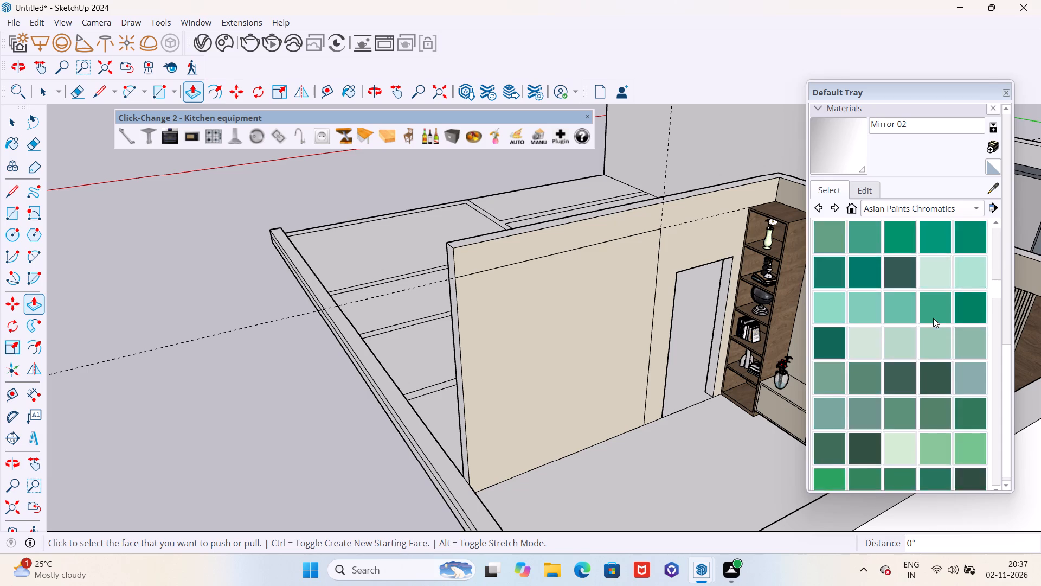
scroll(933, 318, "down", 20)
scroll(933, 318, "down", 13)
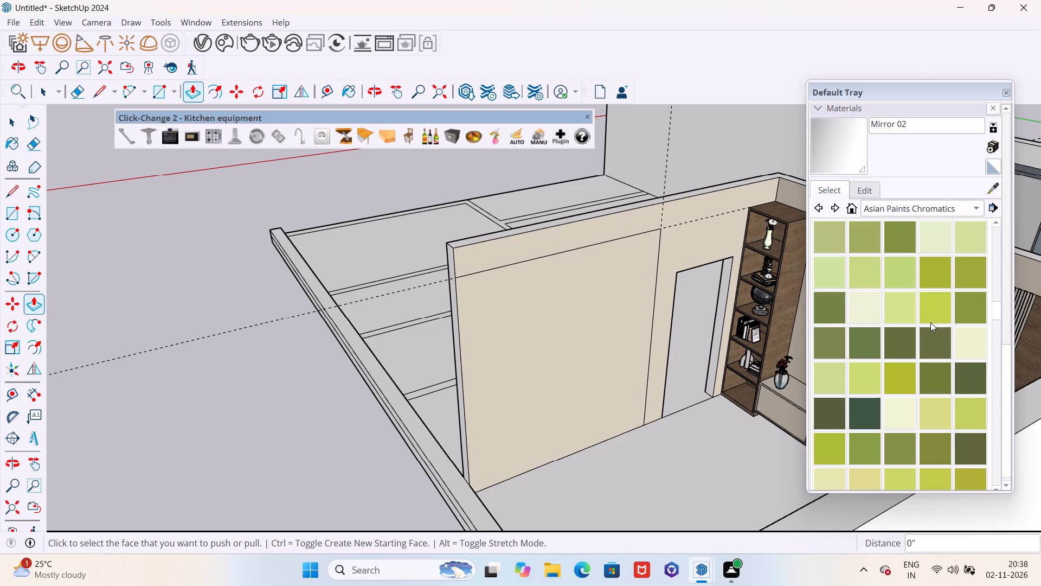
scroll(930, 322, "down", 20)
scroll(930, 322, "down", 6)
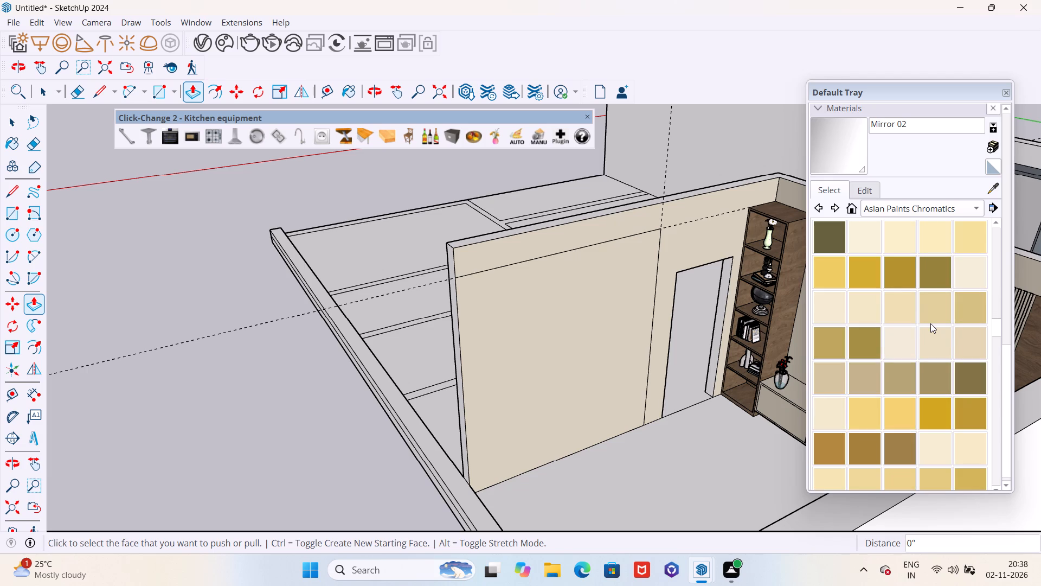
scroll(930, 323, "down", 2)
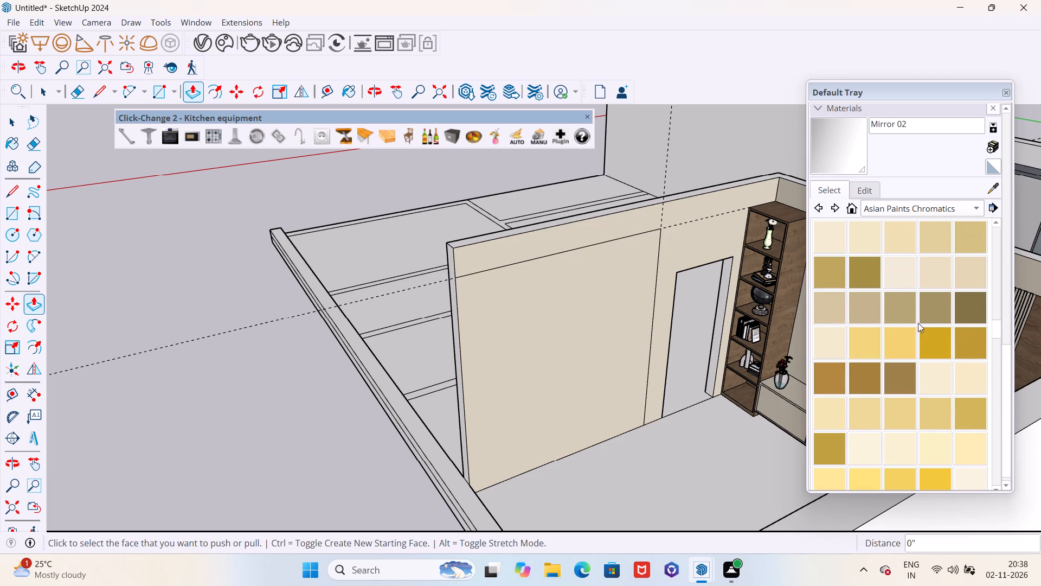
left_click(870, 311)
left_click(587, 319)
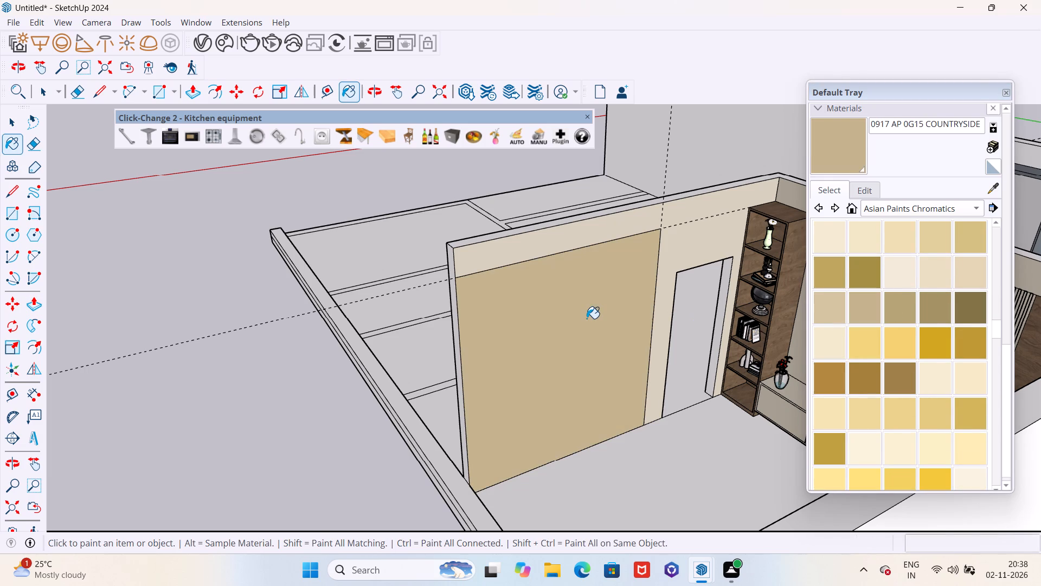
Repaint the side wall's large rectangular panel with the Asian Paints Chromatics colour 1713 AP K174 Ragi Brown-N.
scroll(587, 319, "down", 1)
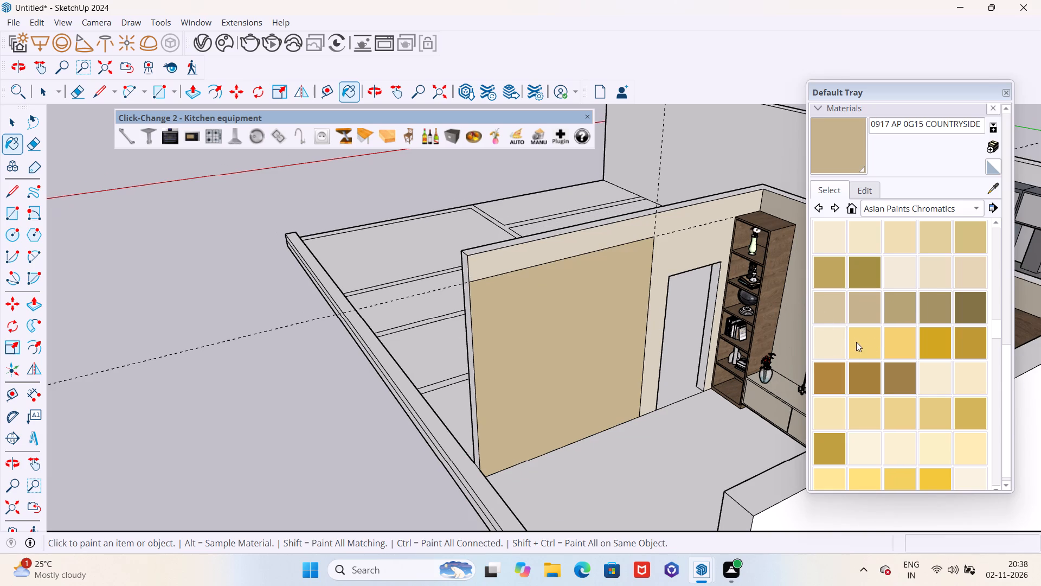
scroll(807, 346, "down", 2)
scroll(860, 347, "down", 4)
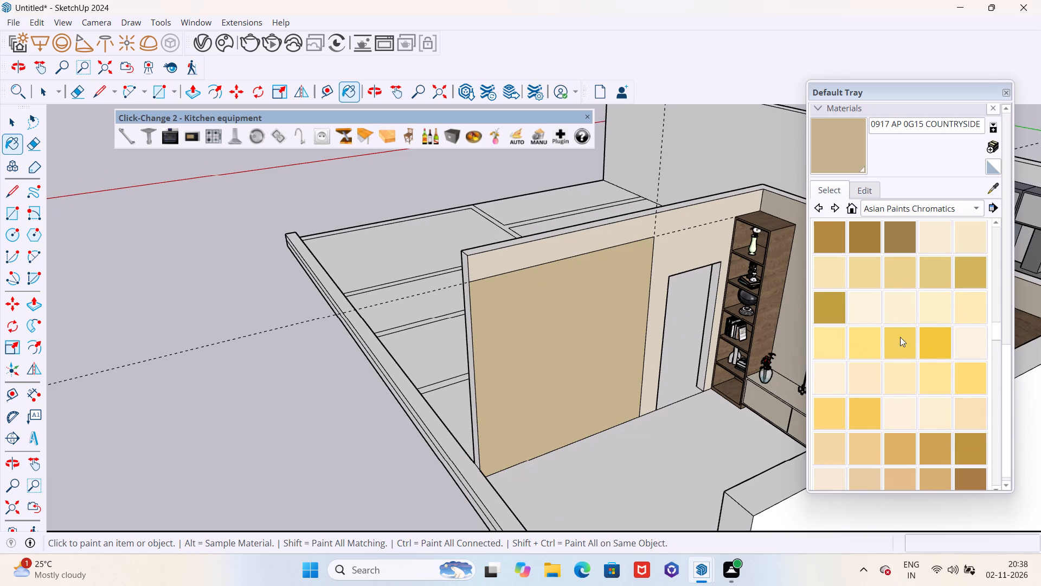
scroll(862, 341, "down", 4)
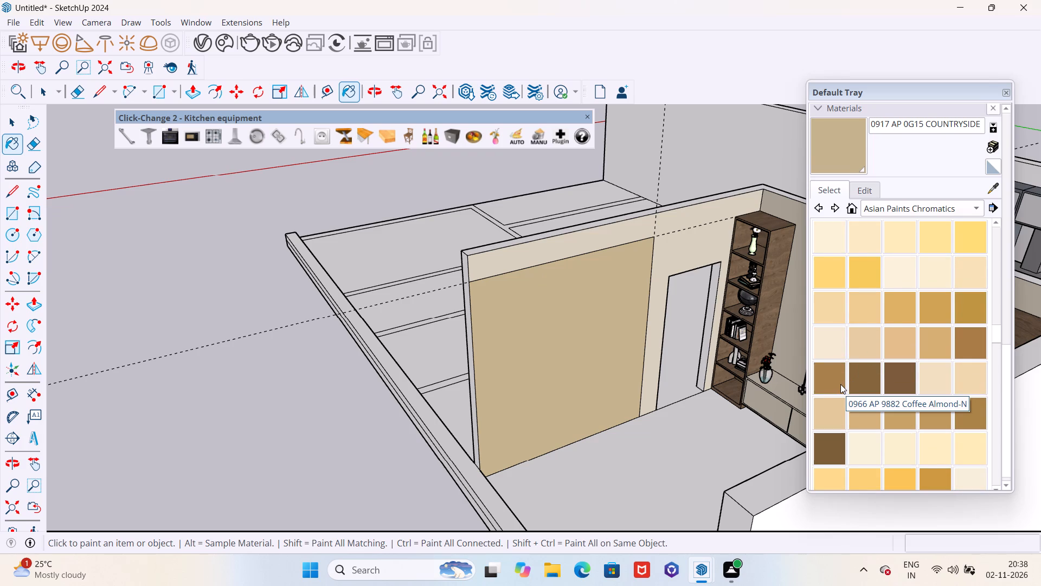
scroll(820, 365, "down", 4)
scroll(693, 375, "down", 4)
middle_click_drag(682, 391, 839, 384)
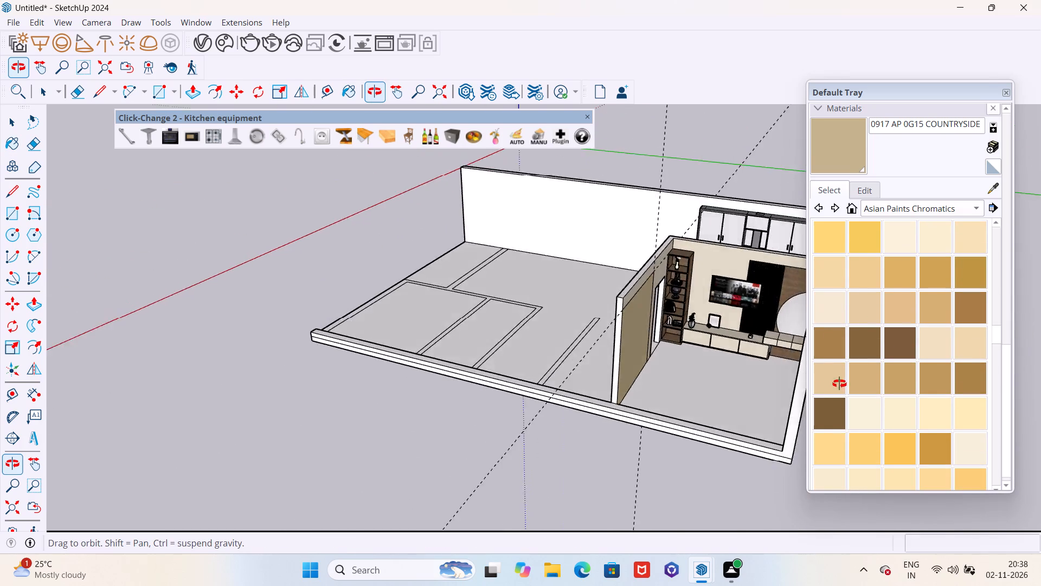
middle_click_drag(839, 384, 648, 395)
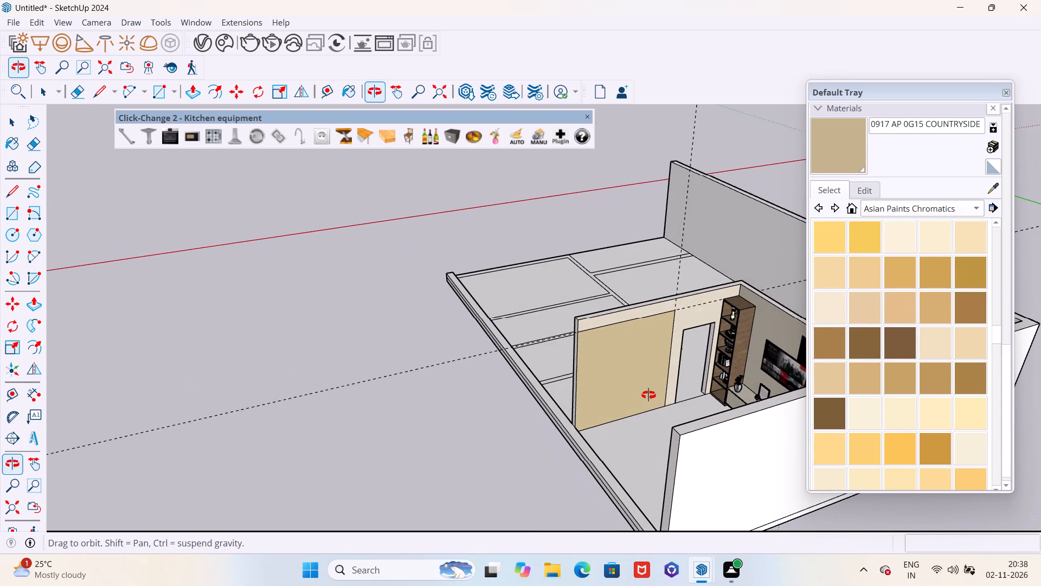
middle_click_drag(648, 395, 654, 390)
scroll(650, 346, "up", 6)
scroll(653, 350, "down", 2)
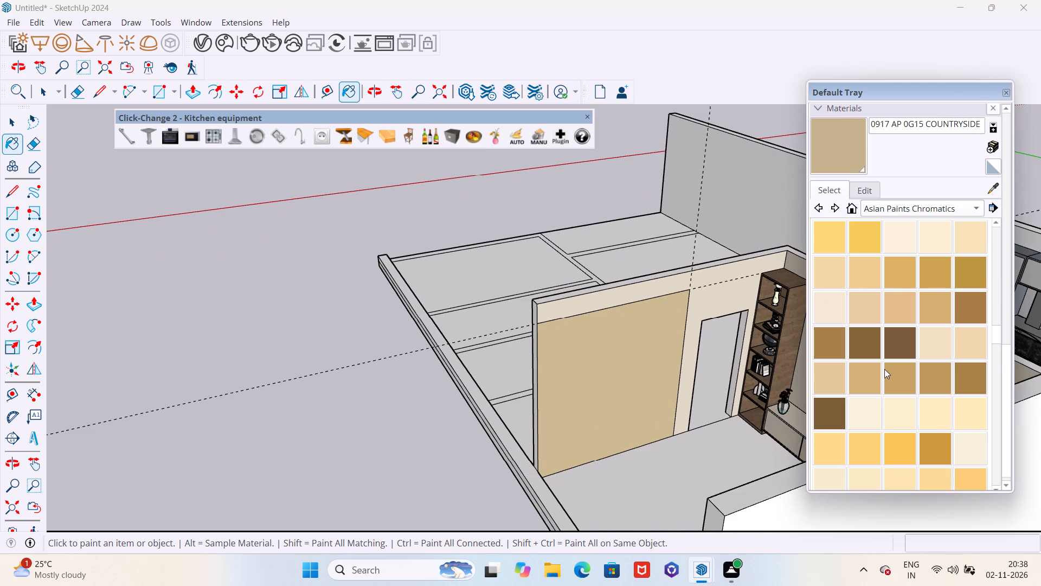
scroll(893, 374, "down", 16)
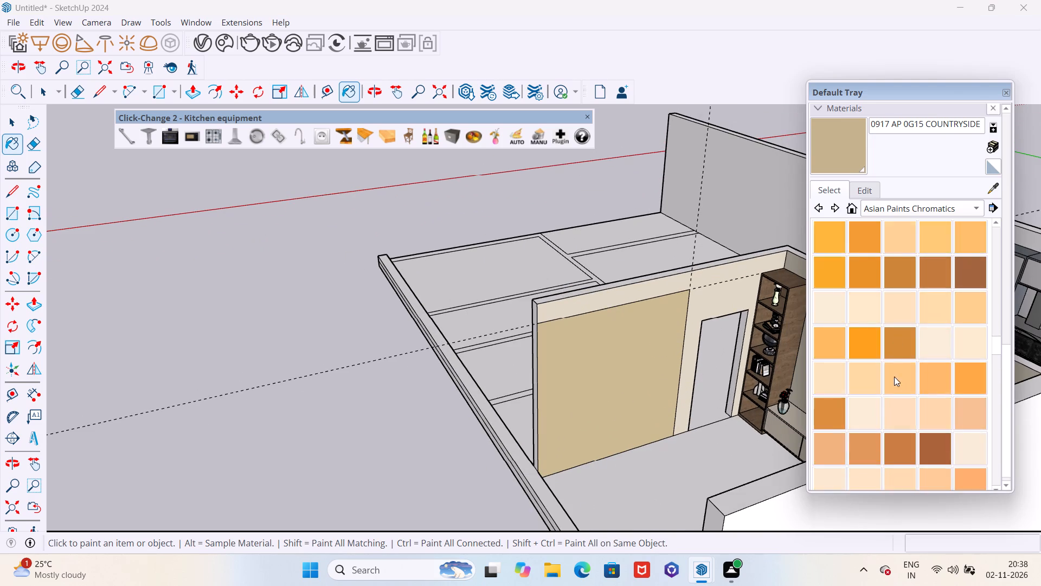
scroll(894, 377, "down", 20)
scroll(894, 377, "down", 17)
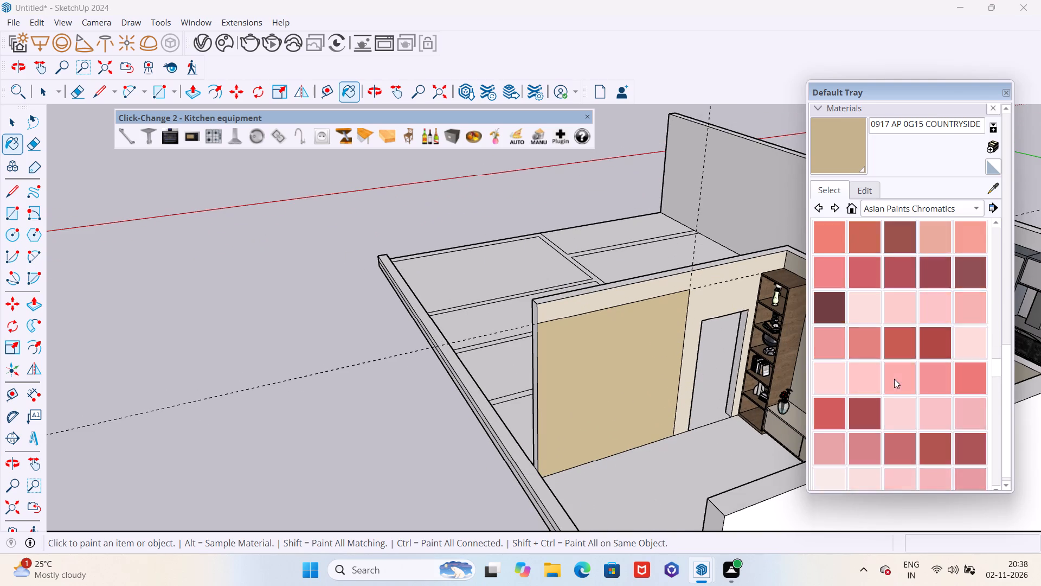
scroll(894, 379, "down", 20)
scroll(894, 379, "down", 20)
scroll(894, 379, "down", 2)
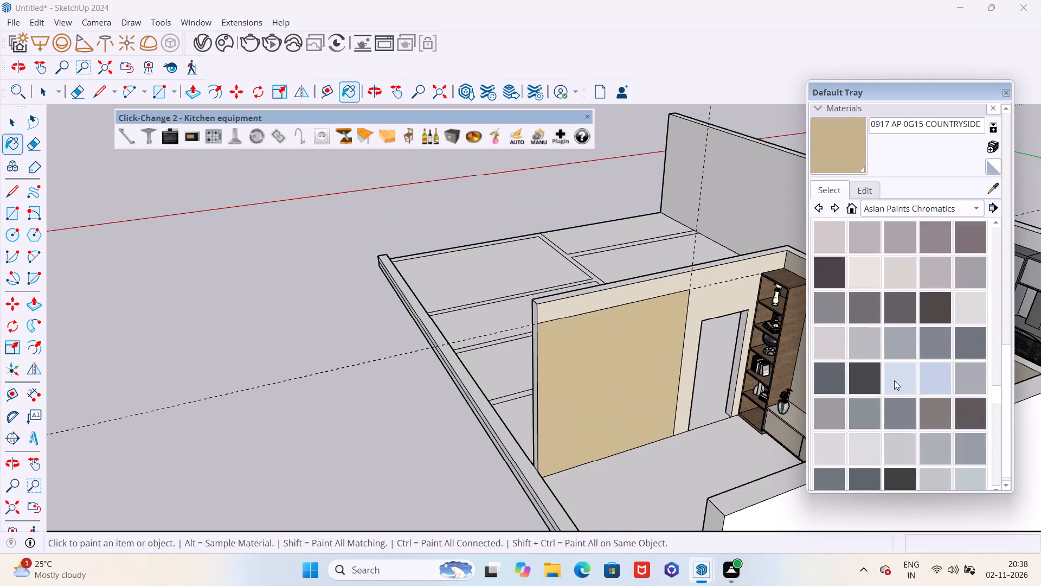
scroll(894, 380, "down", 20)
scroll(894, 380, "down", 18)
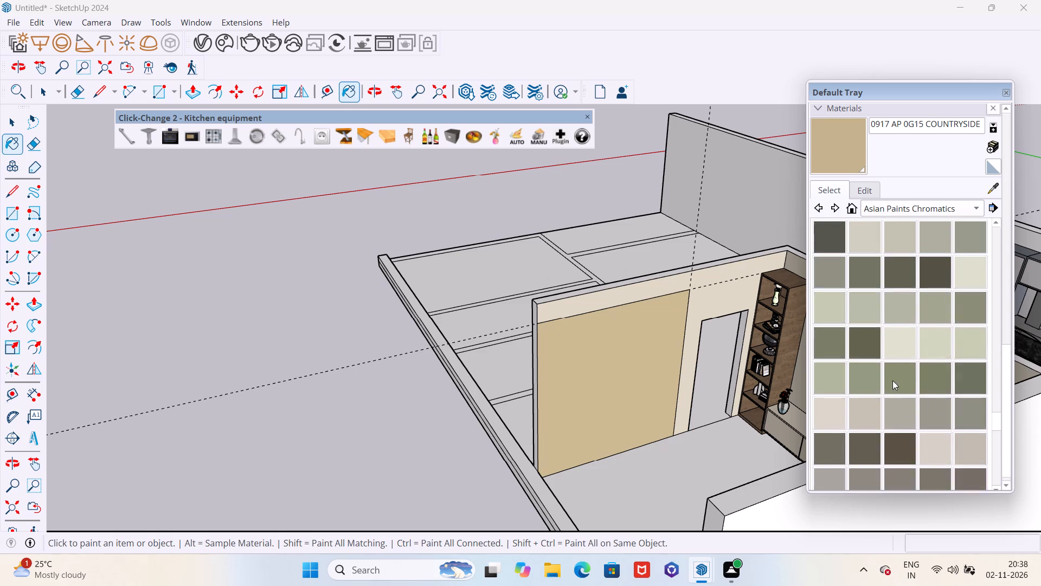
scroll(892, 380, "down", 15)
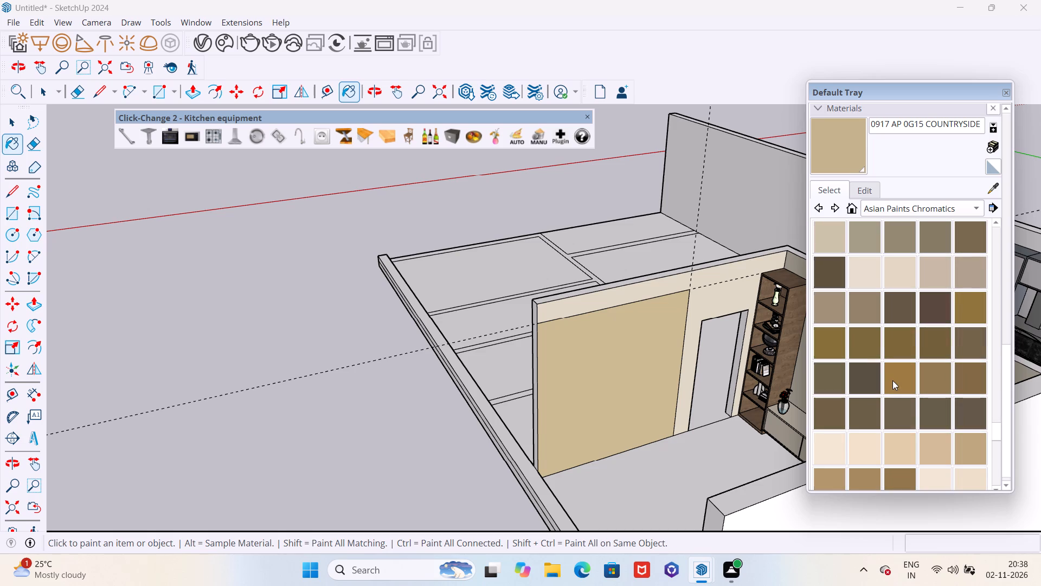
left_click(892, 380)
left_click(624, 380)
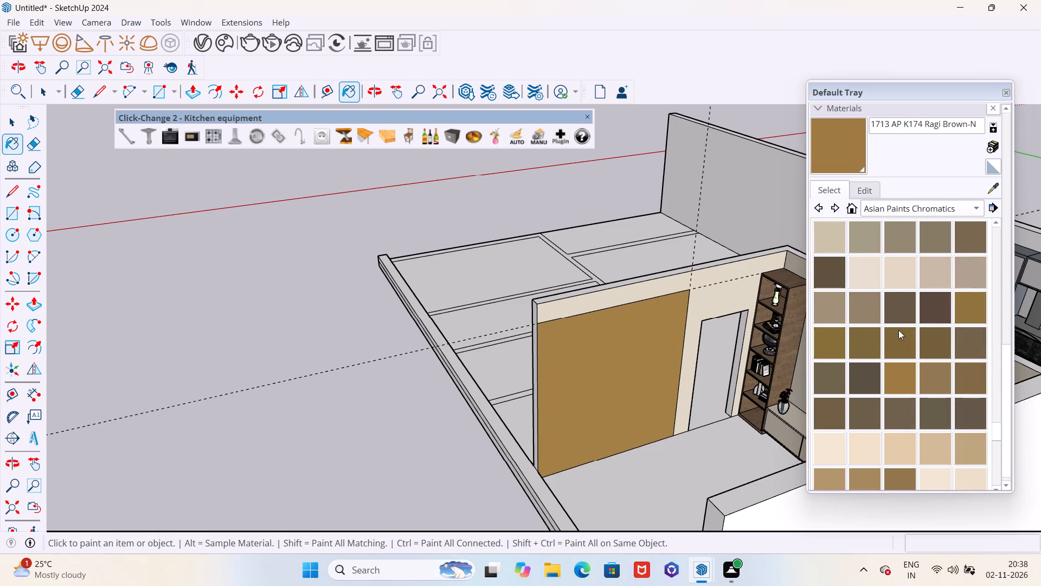
Repaint the side wall's large rectangular panel with the Asian Paints Chromatics colour 1725 AP 8504 WOOD FENCE.
left_click(972, 454)
left_click(642, 363)
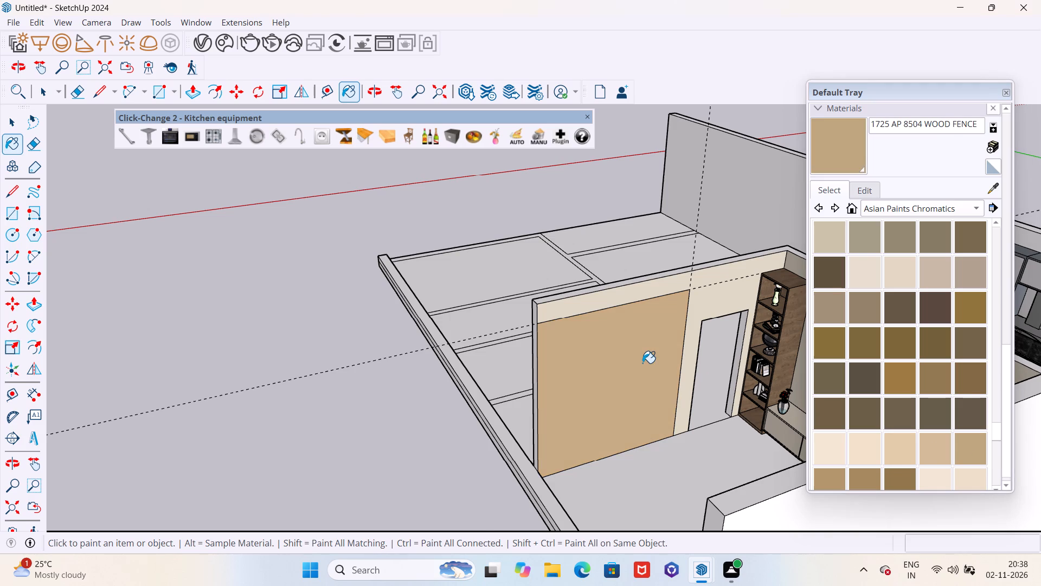
scroll(642, 363, "up", 4)
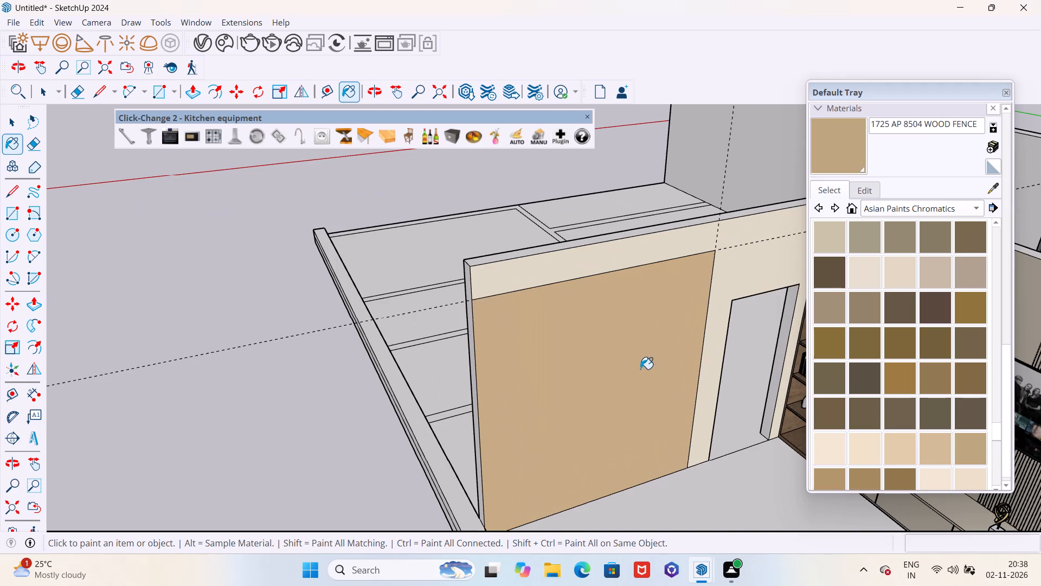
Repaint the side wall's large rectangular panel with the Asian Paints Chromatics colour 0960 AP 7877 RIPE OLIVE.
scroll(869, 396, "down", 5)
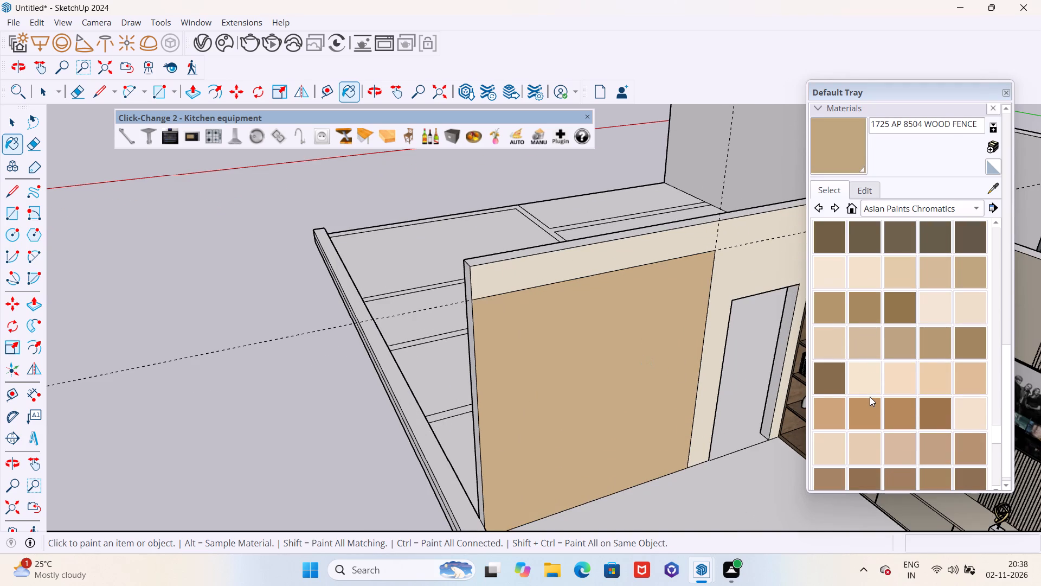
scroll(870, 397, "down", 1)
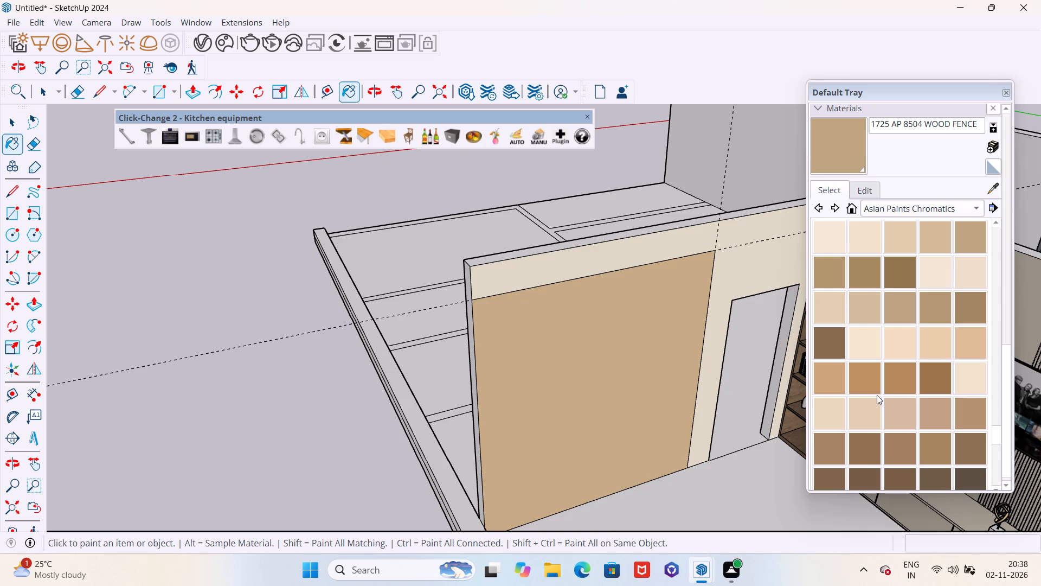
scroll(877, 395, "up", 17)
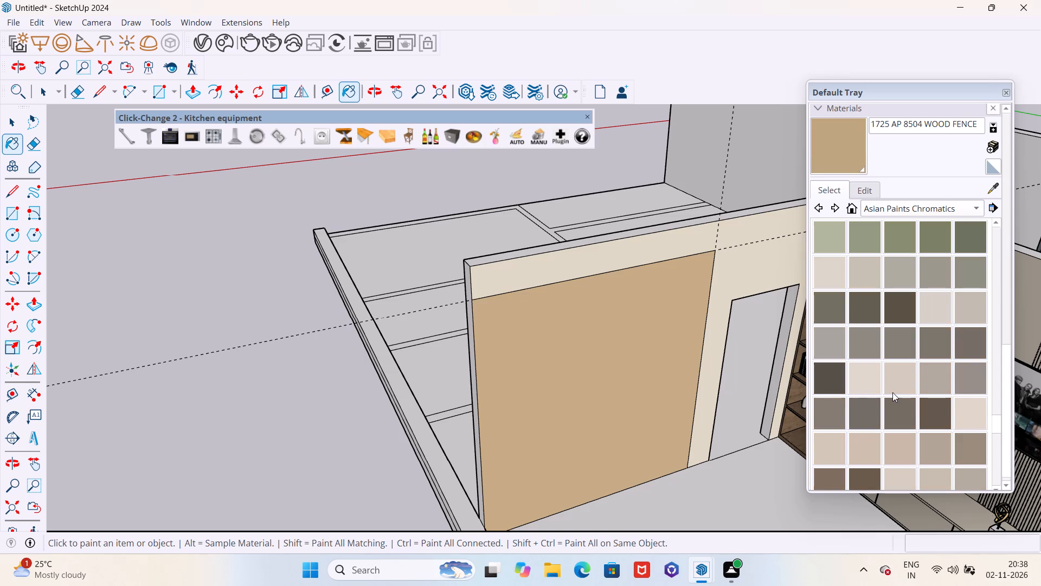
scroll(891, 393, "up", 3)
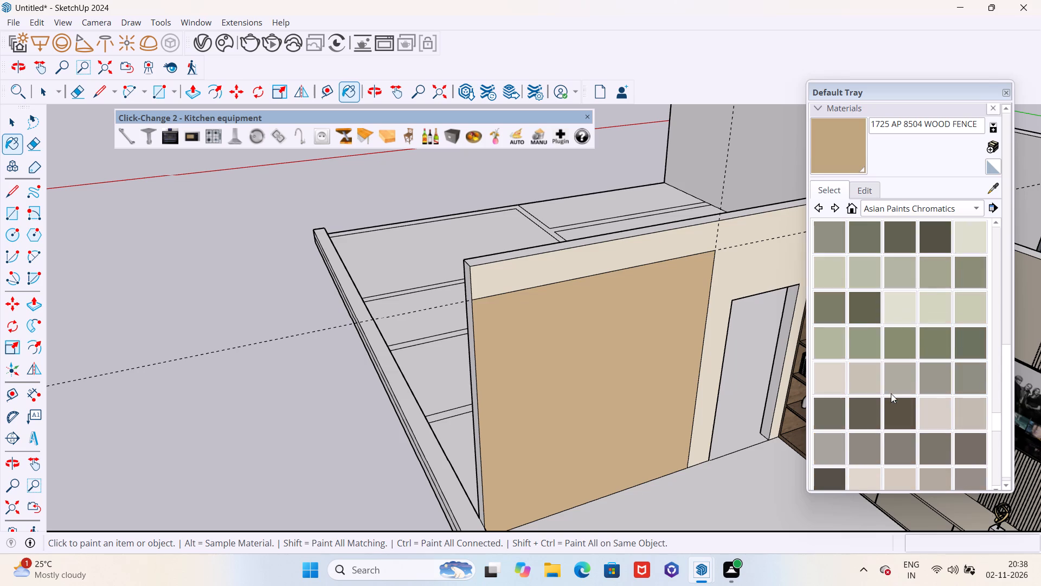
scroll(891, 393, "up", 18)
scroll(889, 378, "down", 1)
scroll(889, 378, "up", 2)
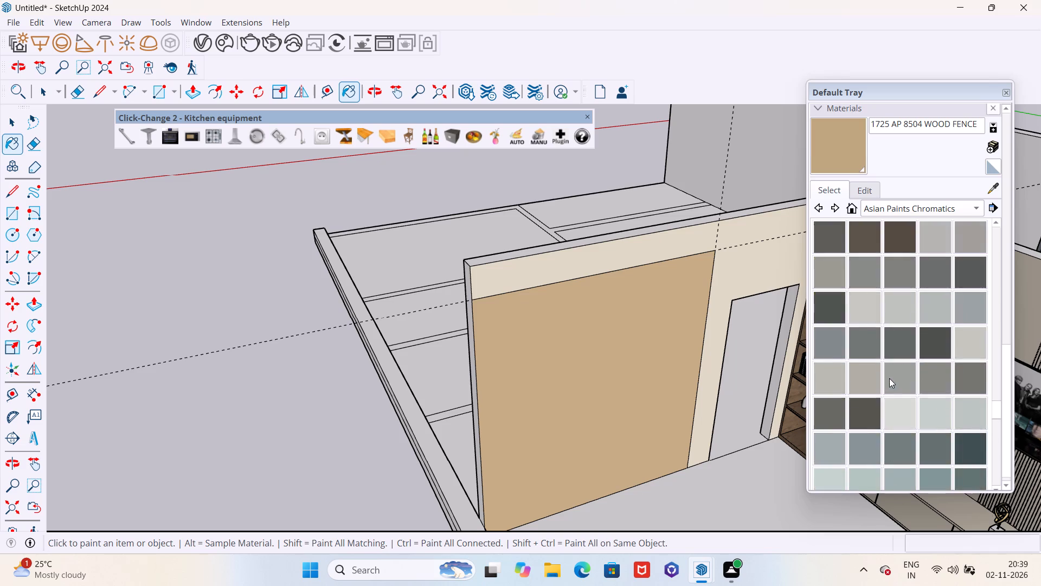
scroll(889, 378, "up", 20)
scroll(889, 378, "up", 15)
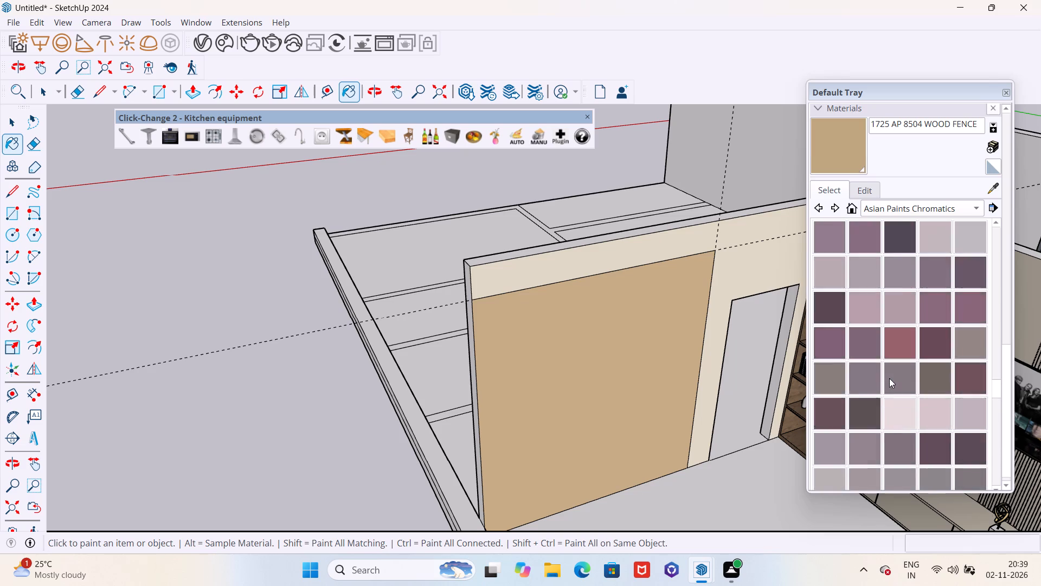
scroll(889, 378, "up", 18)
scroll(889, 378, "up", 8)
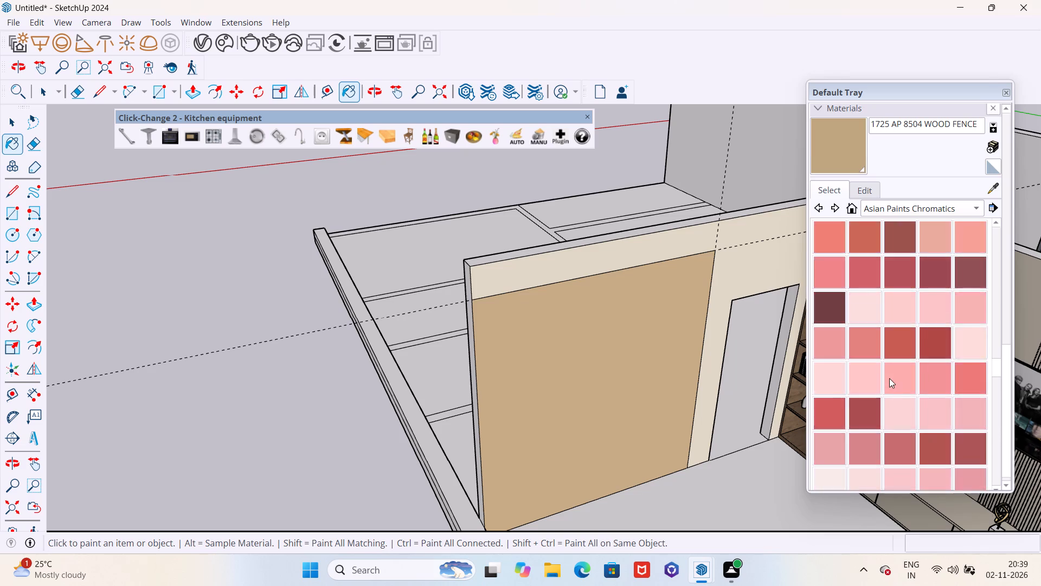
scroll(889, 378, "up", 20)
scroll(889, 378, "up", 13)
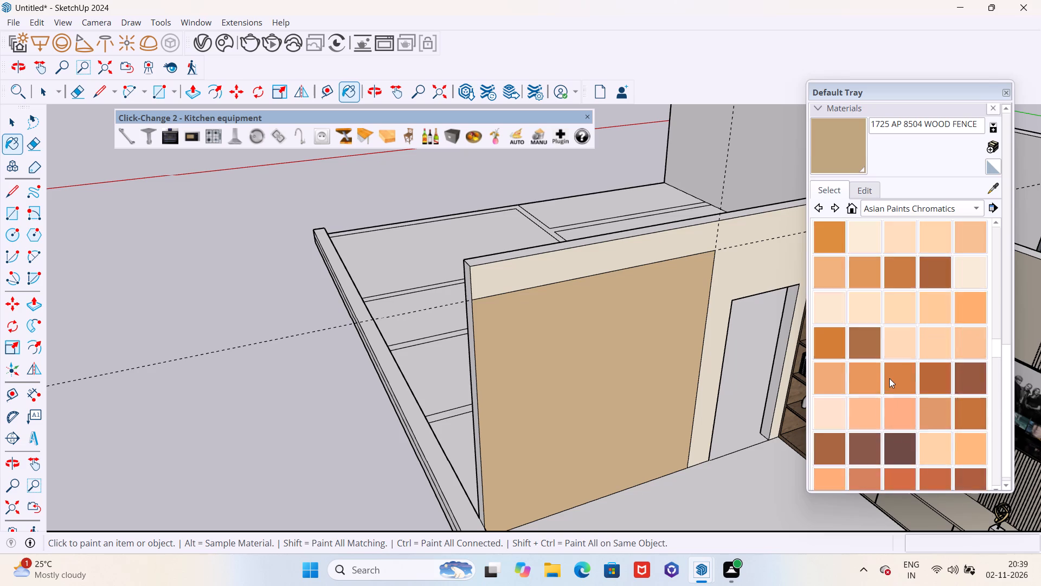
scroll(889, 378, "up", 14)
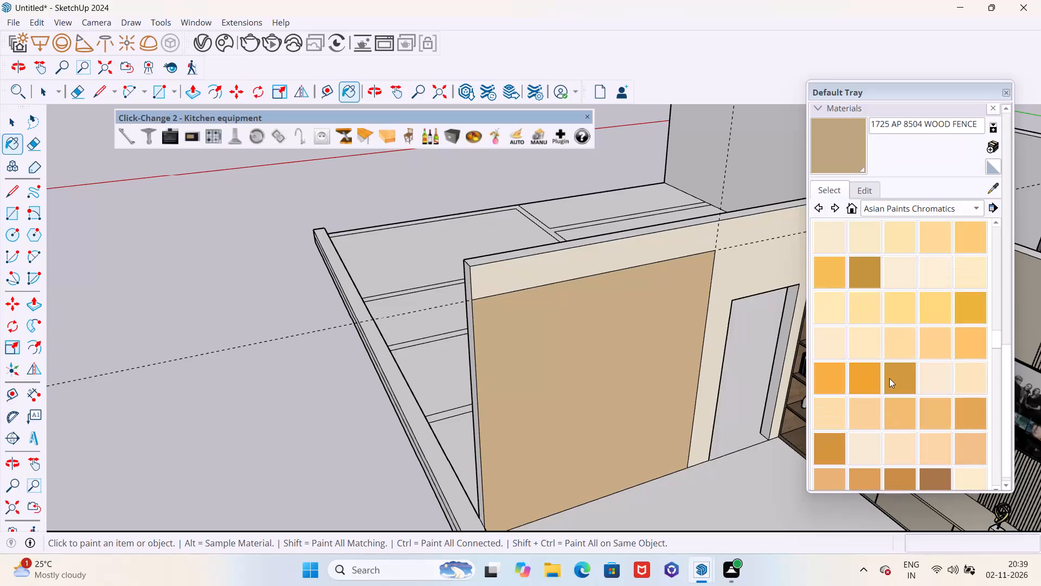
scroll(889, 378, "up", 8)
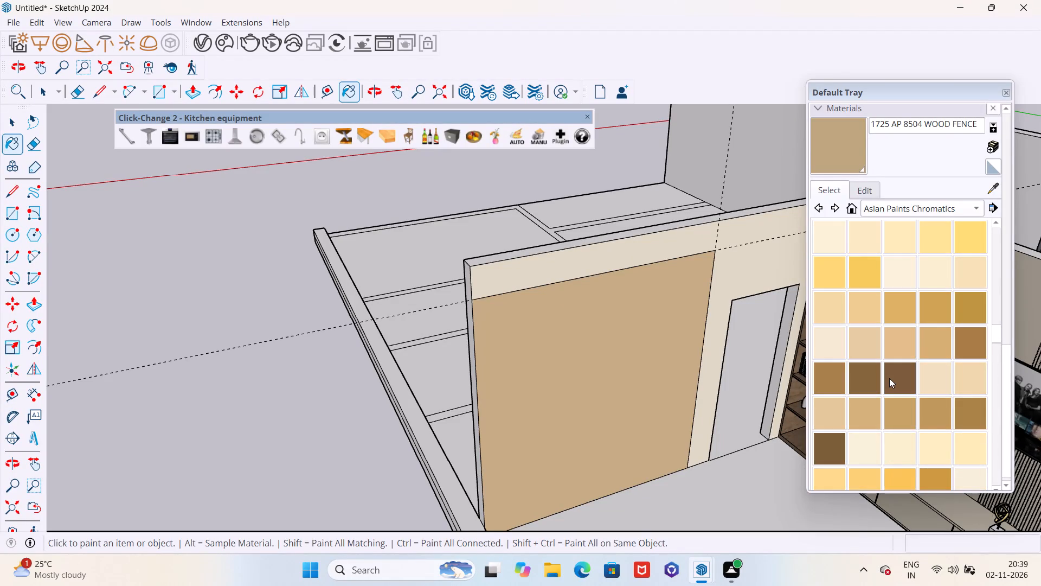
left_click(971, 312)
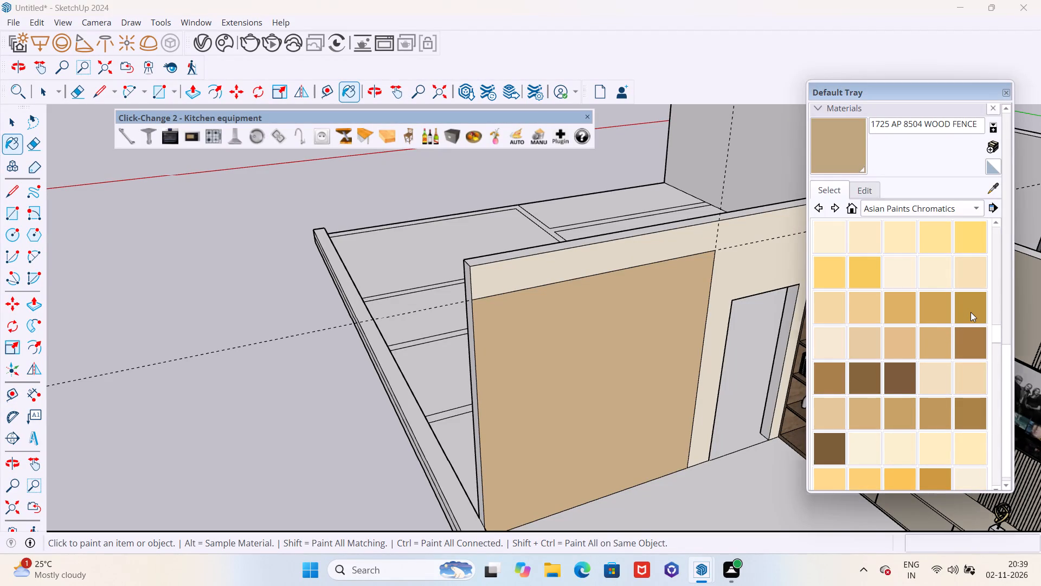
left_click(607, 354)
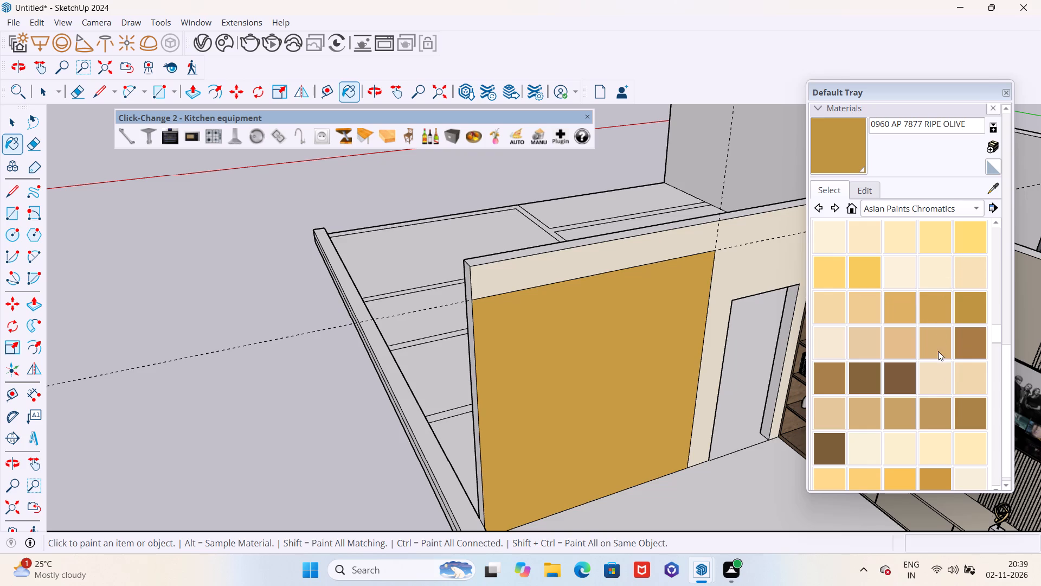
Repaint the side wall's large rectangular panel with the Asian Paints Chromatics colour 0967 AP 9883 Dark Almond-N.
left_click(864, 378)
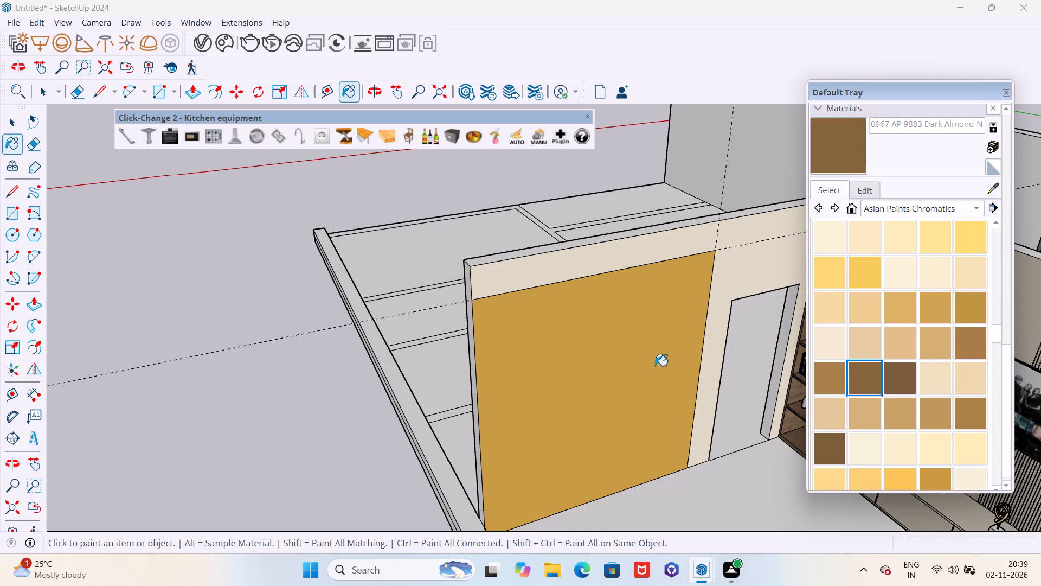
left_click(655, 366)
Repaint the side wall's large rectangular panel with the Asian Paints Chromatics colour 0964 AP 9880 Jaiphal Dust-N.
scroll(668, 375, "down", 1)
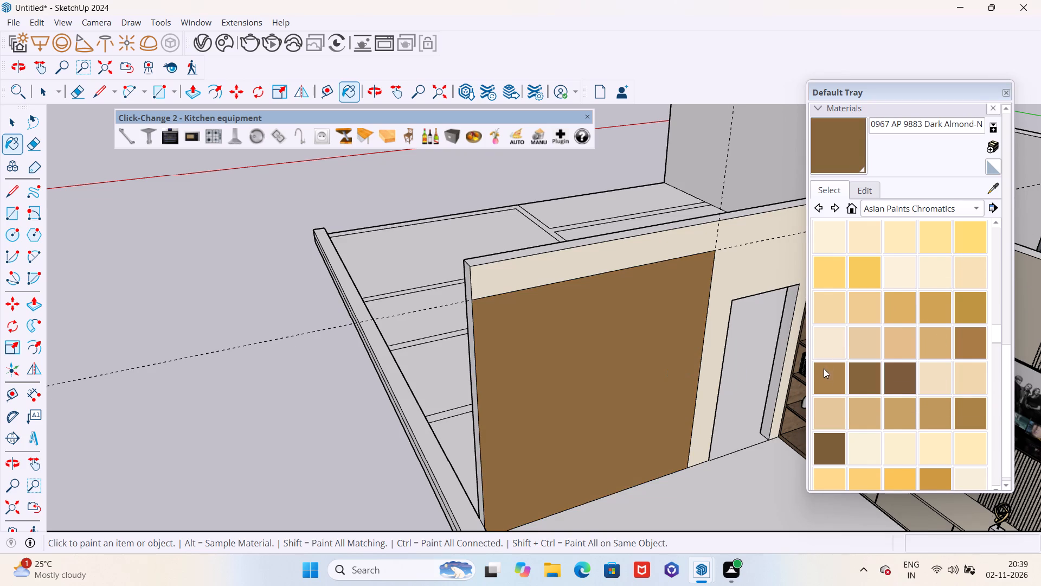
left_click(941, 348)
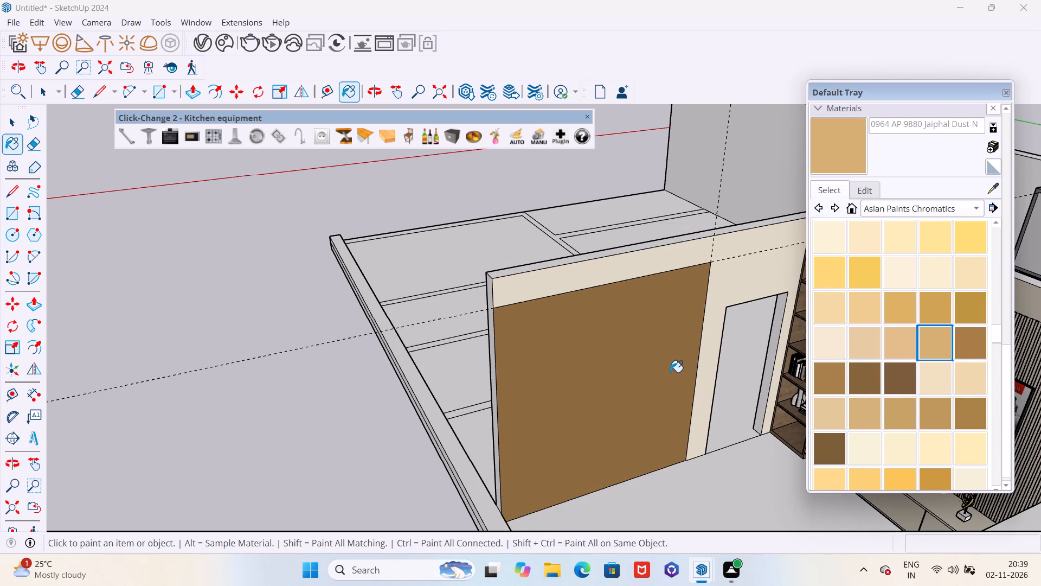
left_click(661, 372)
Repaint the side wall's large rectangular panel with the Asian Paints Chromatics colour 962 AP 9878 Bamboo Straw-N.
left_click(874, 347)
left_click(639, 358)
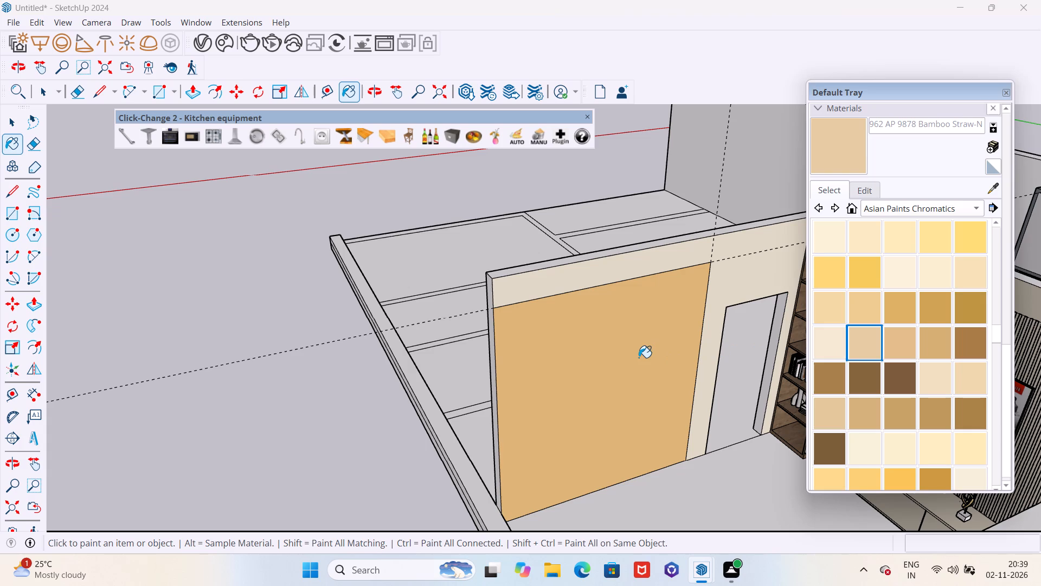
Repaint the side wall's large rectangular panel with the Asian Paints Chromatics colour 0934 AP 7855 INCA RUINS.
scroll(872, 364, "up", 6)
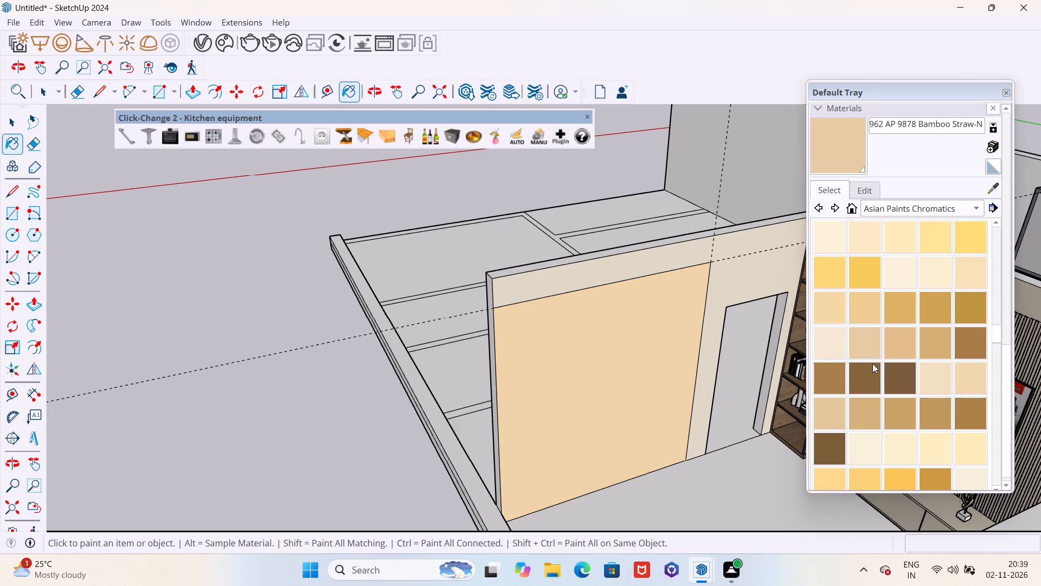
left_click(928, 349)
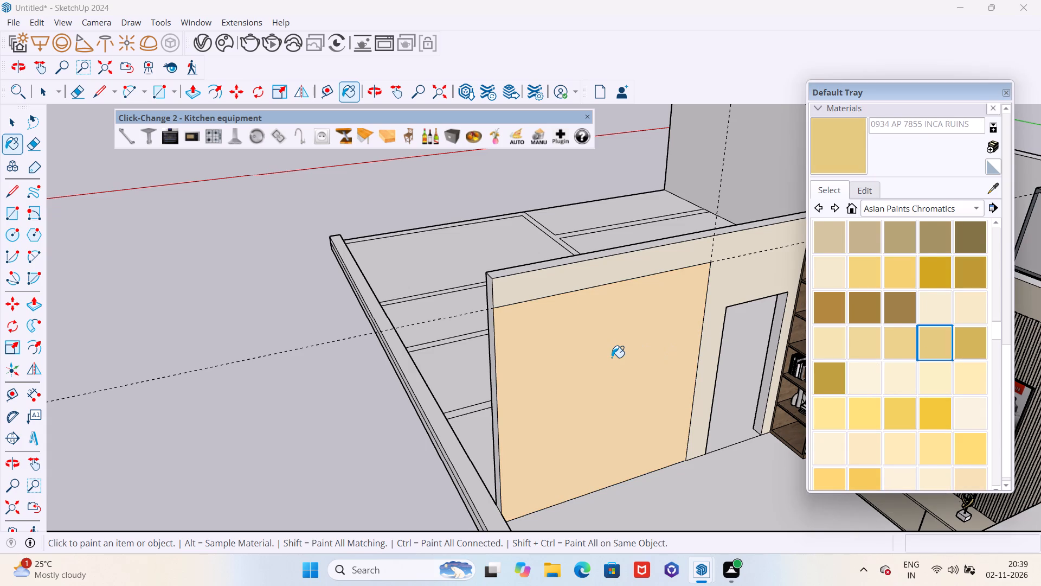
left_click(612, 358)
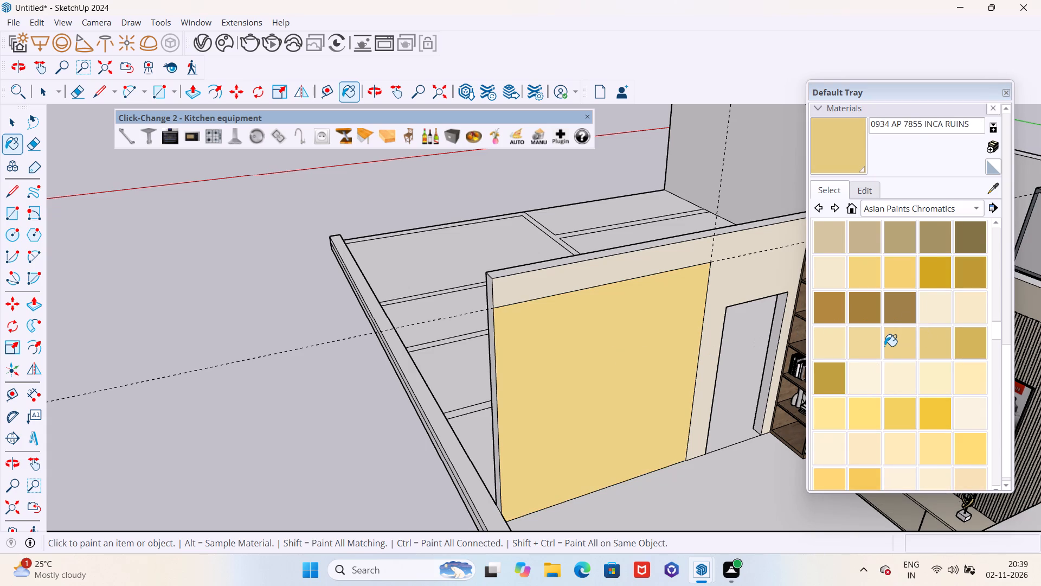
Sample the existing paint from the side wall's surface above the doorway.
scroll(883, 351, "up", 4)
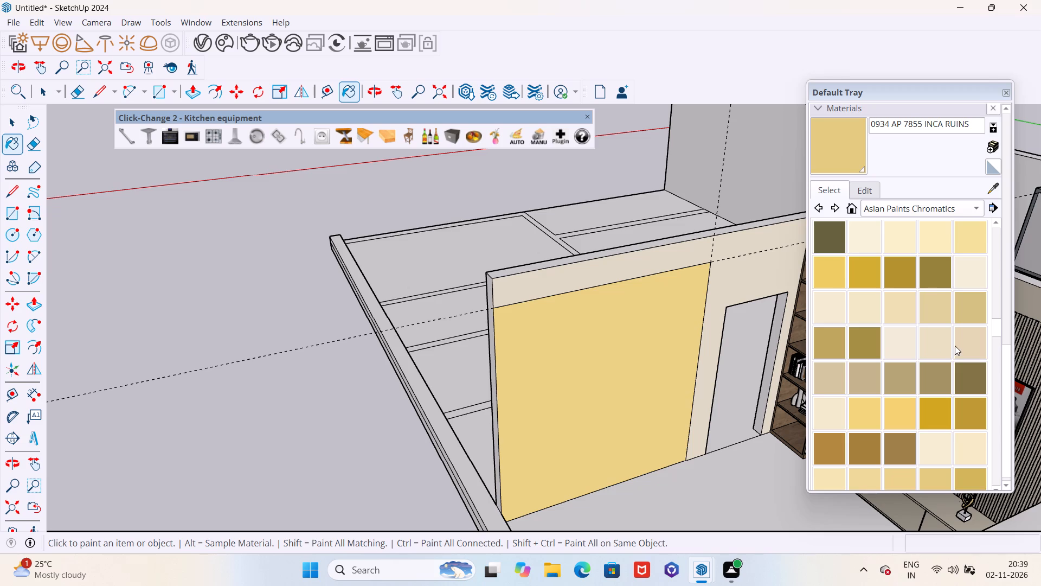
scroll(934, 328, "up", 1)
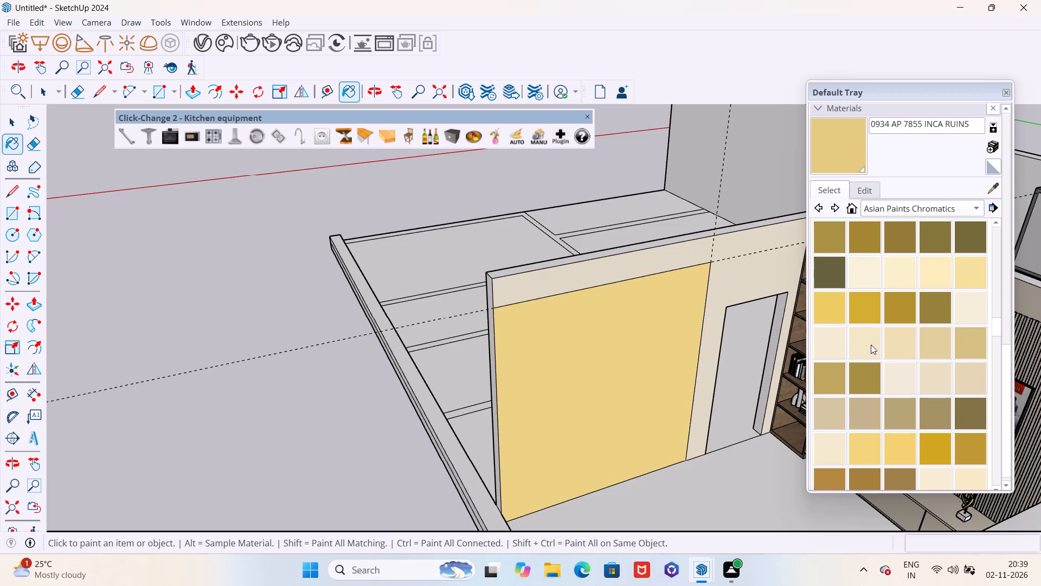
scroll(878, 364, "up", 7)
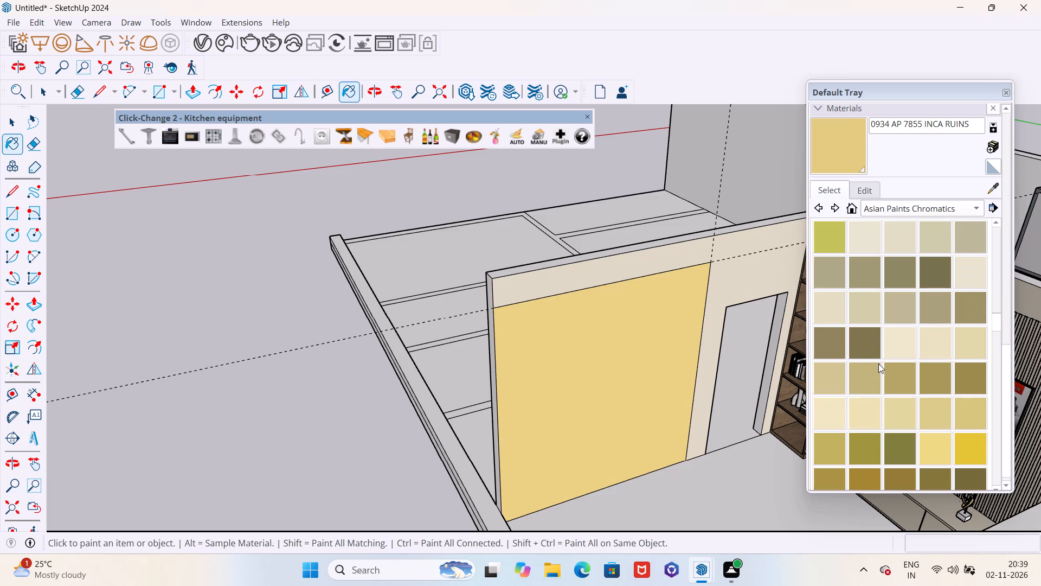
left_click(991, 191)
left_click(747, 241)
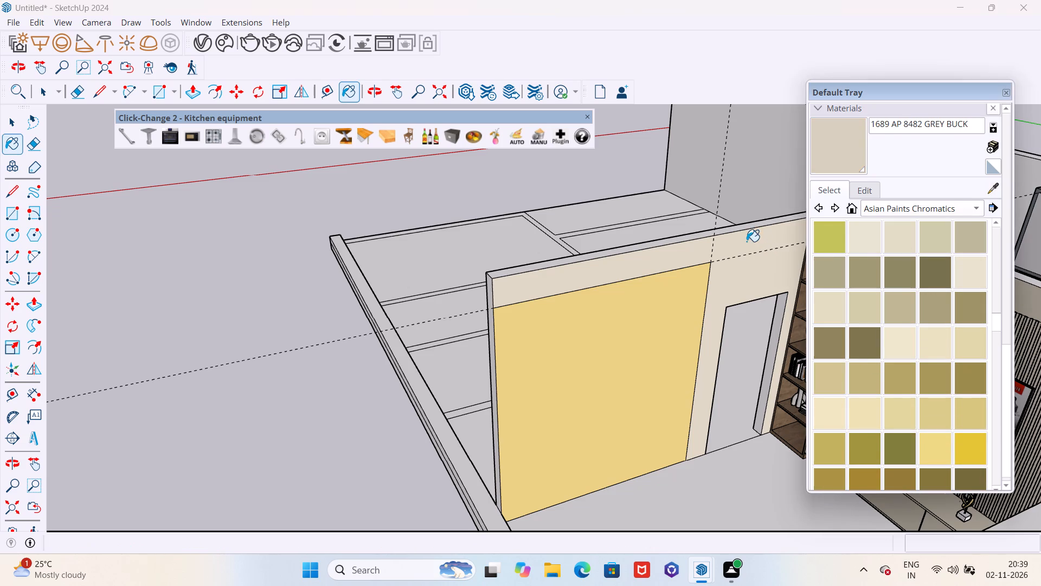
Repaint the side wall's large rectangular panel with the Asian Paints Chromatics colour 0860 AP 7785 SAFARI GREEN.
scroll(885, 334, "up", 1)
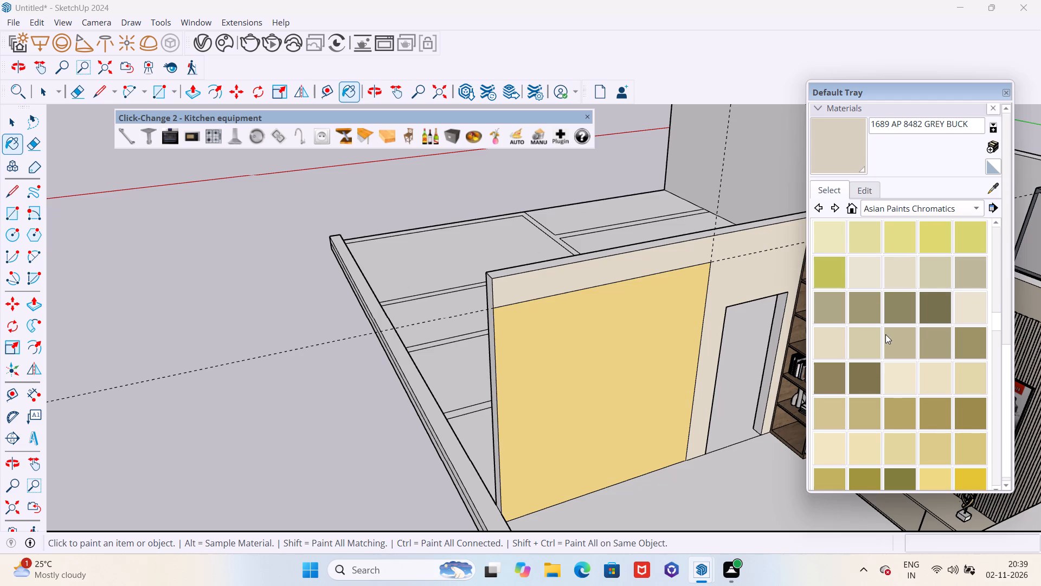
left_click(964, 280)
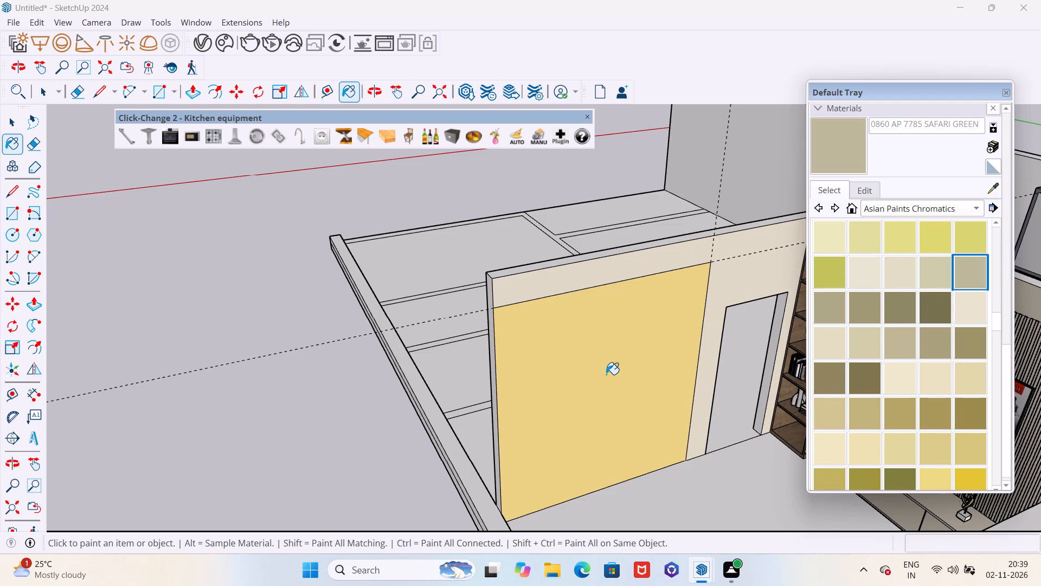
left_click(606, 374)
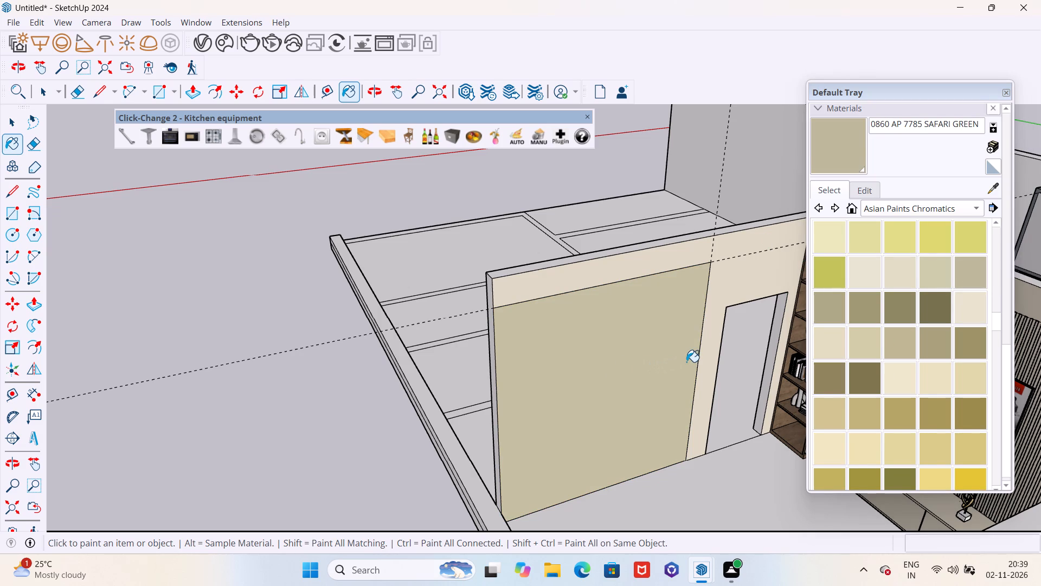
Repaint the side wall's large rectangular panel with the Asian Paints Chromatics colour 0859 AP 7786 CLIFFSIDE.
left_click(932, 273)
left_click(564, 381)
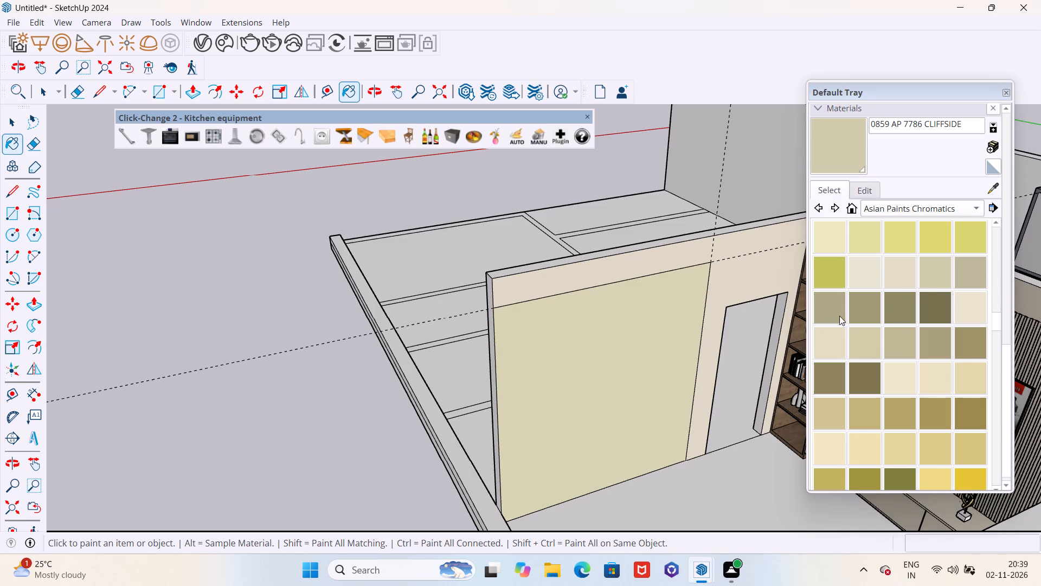
Repaint the side wall's large rectangular panel with the Asian Paints Chromatics colour 0861 AP 7784 DICED OLIVE.
left_click(824, 310)
left_click(582, 342)
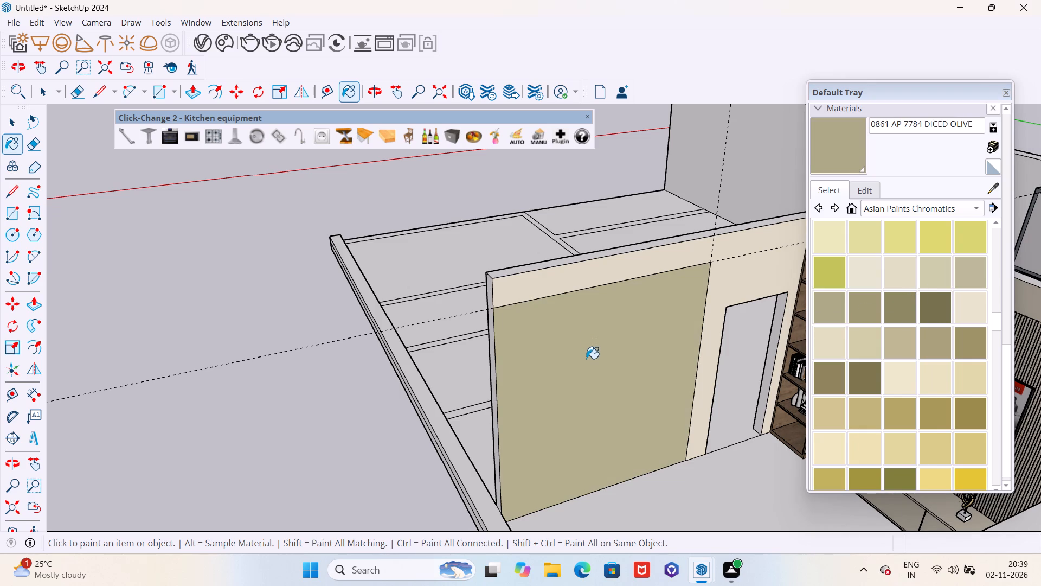
Examine the painted side wall panel from several angles against the TV room, and look through neighbouring Asian Paints Chromatics shades.
middle_click_drag(586, 359, 498, 292)
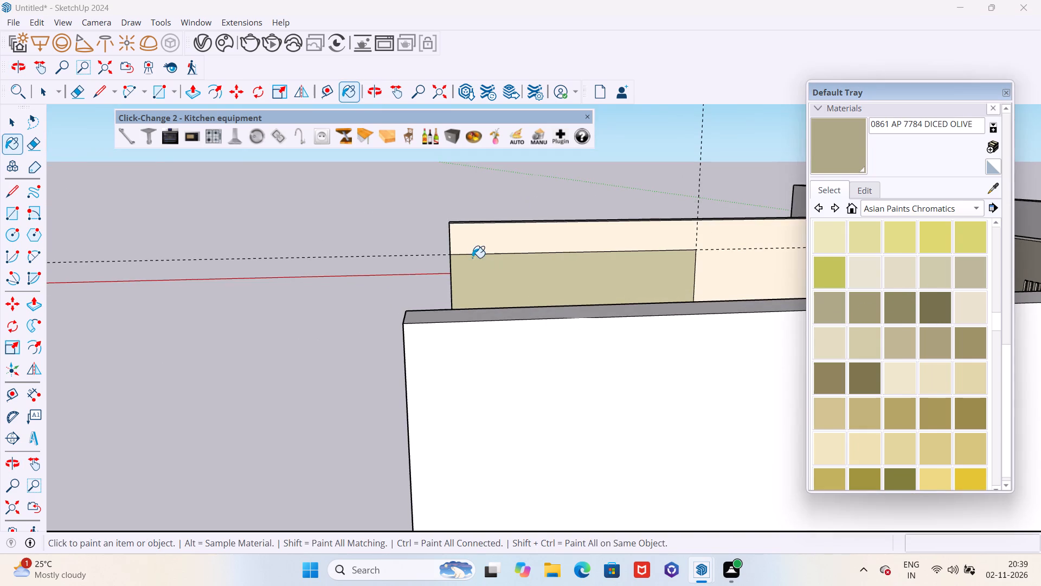
middle_click_drag(475, 259, 716, 285)
scroll(646, 326, "down", 4)
middle_click_drag(631, 339, 470, 382)
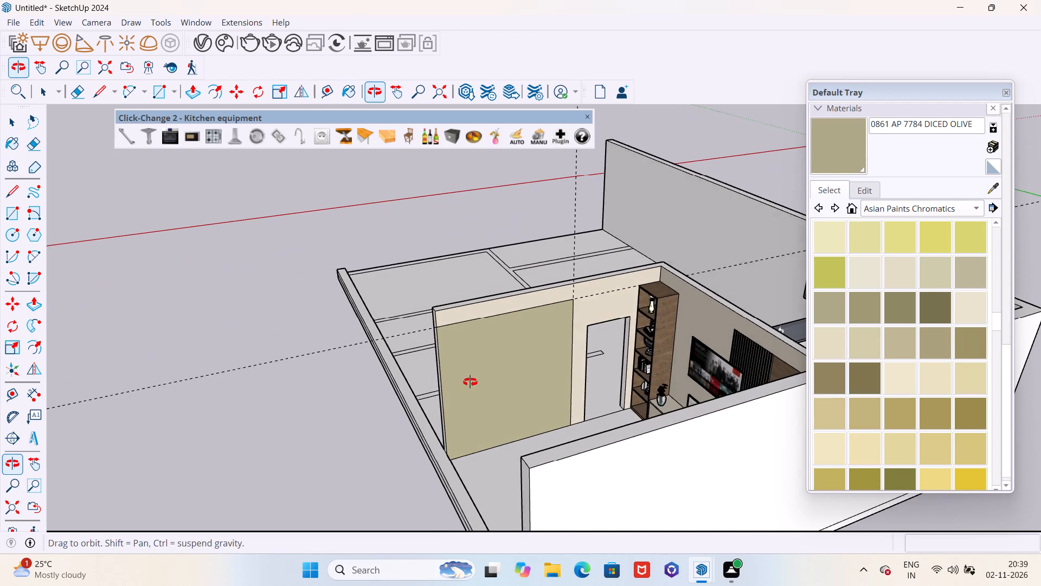
middle_click_drag(470, 382, 471, 382)
scroll(889, 360, "up", 1)
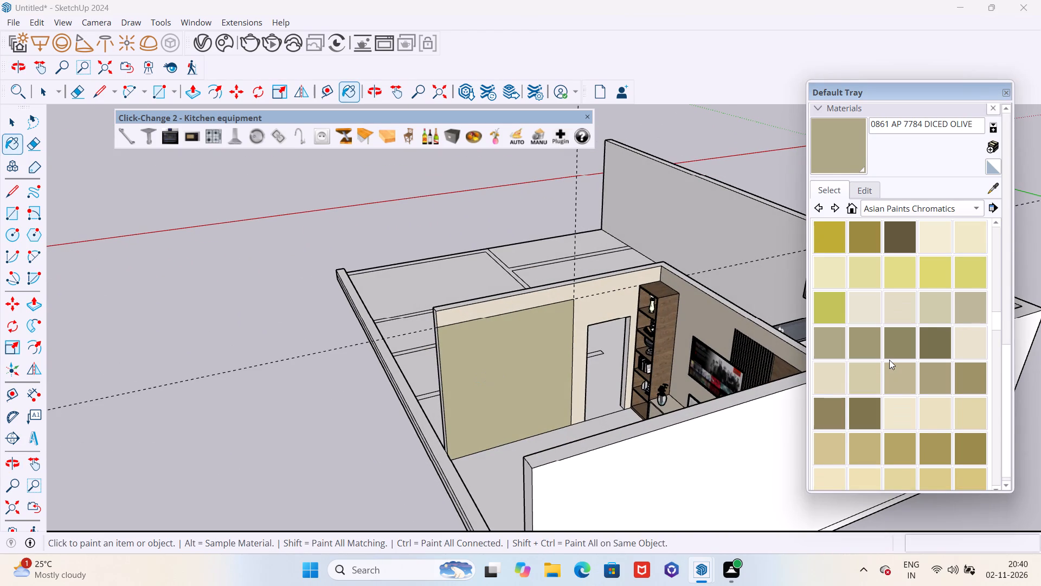
scroll(889, 360, "up", 2)
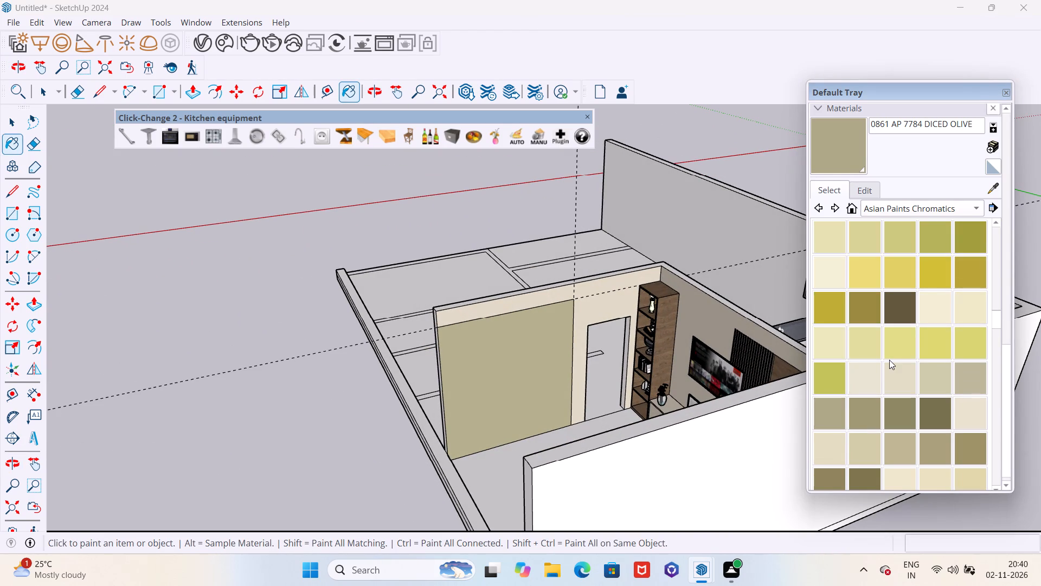
scroll(889, 360, "down", 3)
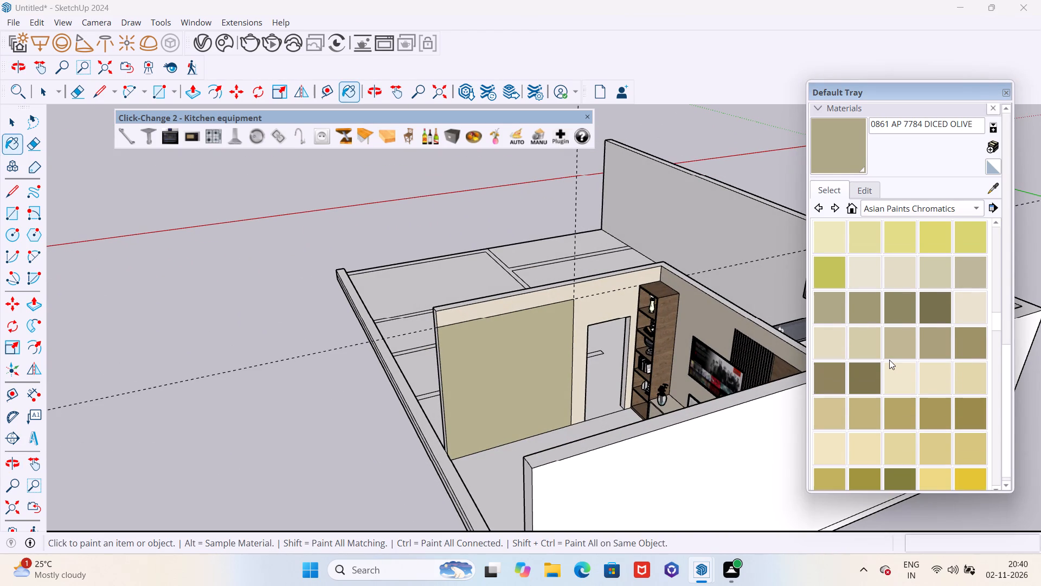
middle_click_drag(563, 390, 605, 379)
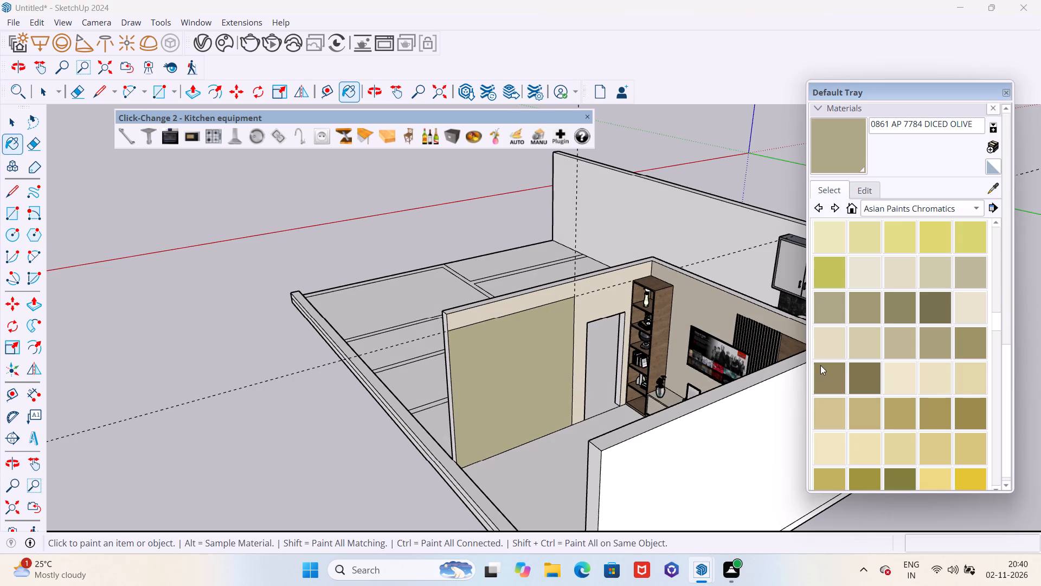
scroll(439, 400, "up", 3)
scroll(526, 395, "up", 4)
scroll(526, 395, "down", 2)
middle_click_drag(530, 395, 504, 396)
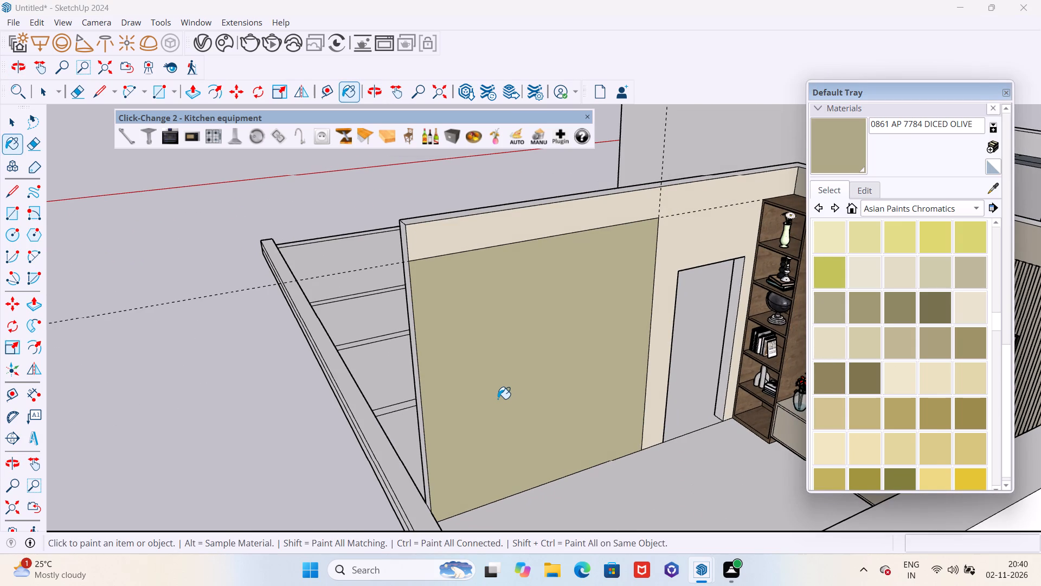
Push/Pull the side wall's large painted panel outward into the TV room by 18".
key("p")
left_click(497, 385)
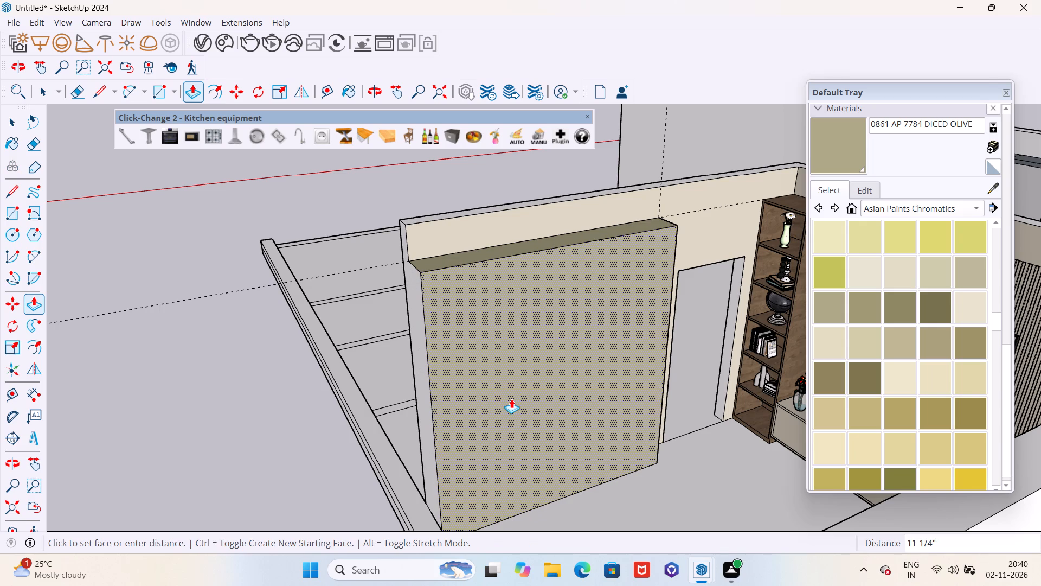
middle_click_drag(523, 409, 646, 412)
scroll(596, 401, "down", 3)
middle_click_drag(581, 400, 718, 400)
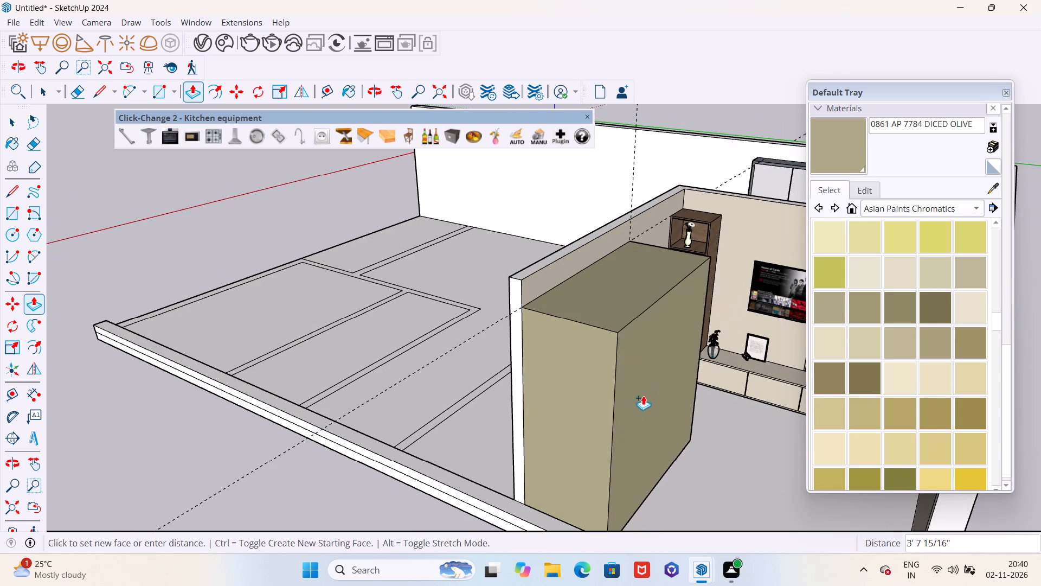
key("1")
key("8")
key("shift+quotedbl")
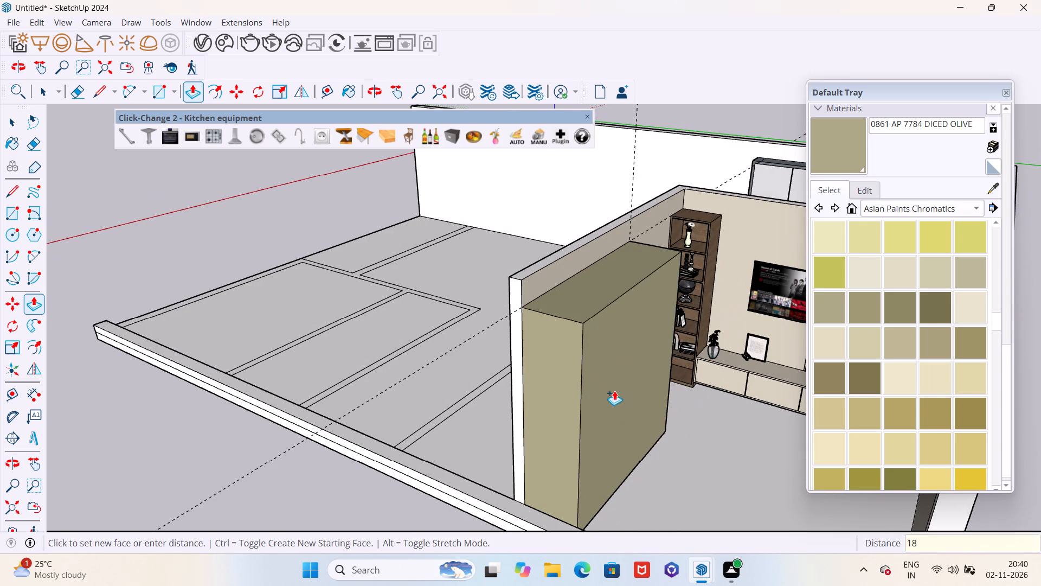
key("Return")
Examine the extruded panel block from several angles against the doorway, shelving unit and TV wall.
scroll(614, 391, "down", 2)
middle_click_drag(614, 391, 485, 418)
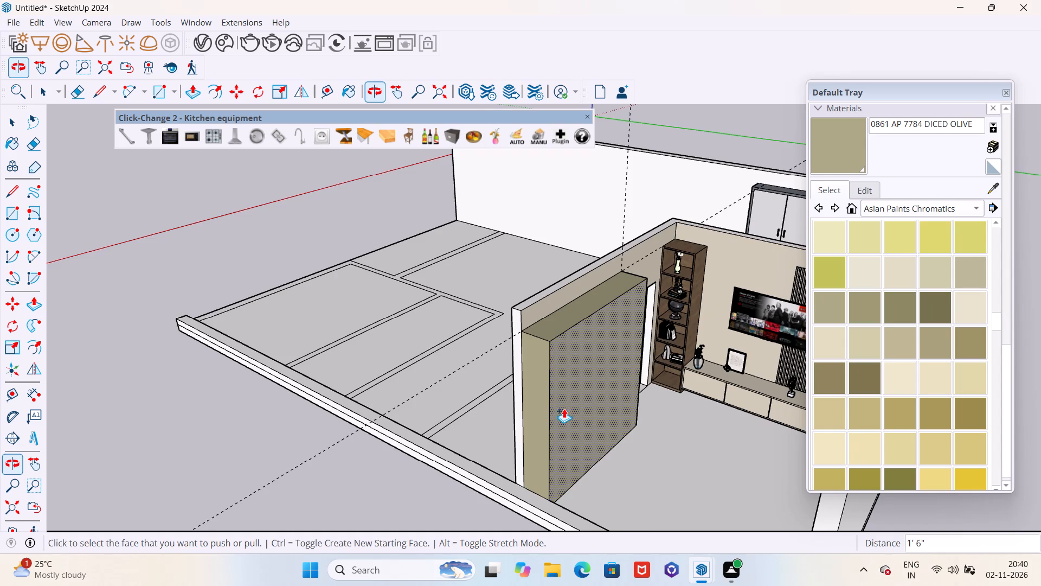
scroll(591, 412, "down", 2)
middle_click_drag(603, 423, 551, 424)
scroll(549, 423, "up", 3)
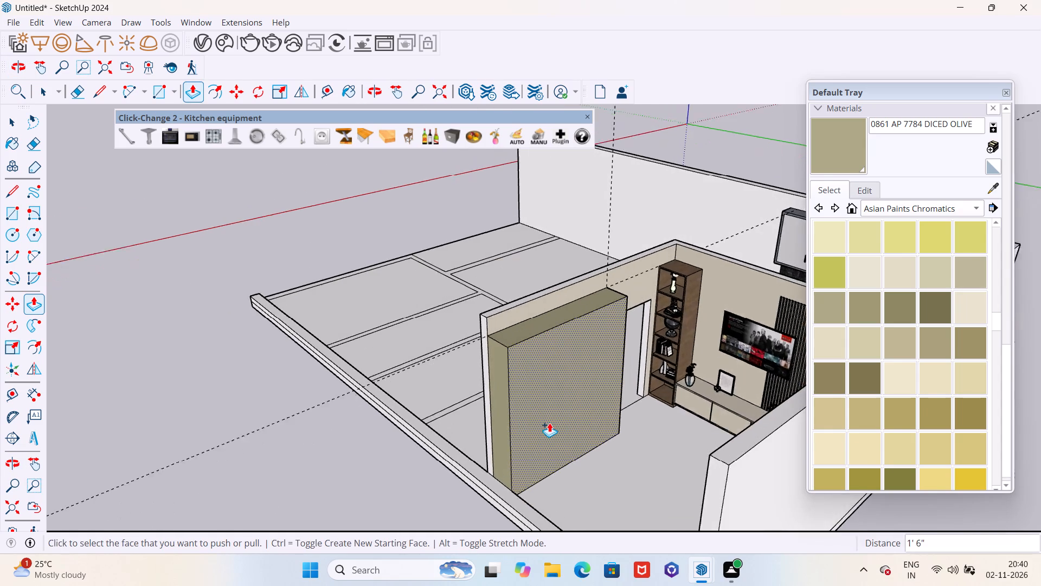
scroll(549, 423, "up", 2)
scroll(549, 395, "down", 5)
middle_click_drag(552, 416, 577, 420)
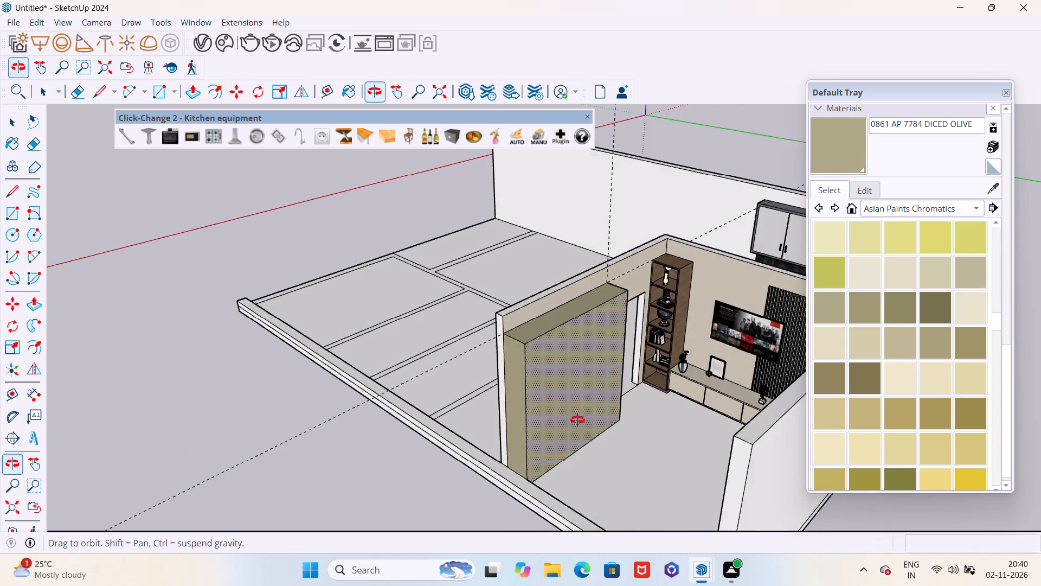
middle_click_drag(577, 420, 609, 374)
scroll(607, 432, "up", 5)
scroll(563, 430, "down", 3)
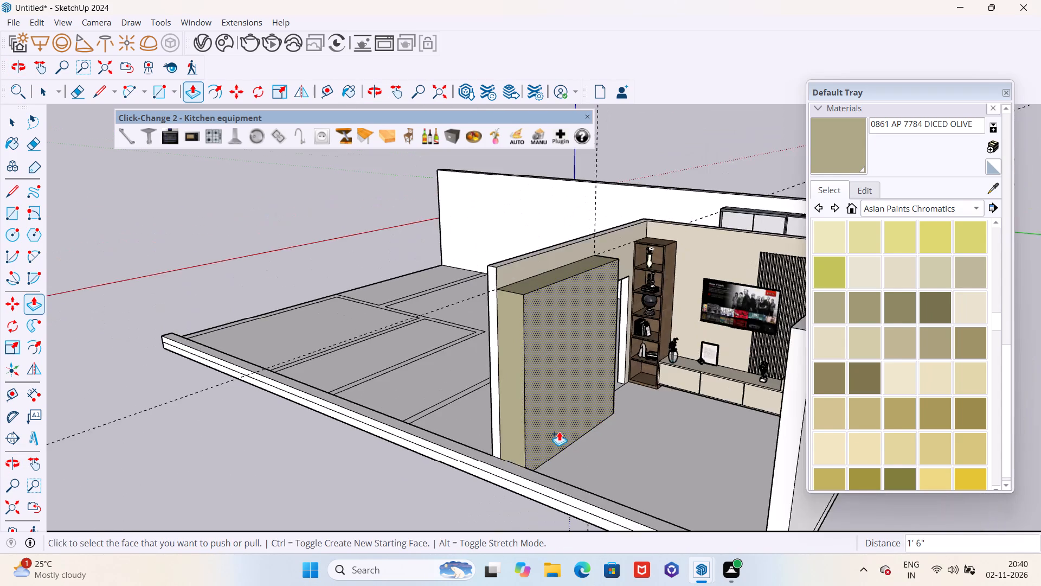
scroll(559, 431, "down", 6)
middle_click_drag(556, 411, 411, 495)
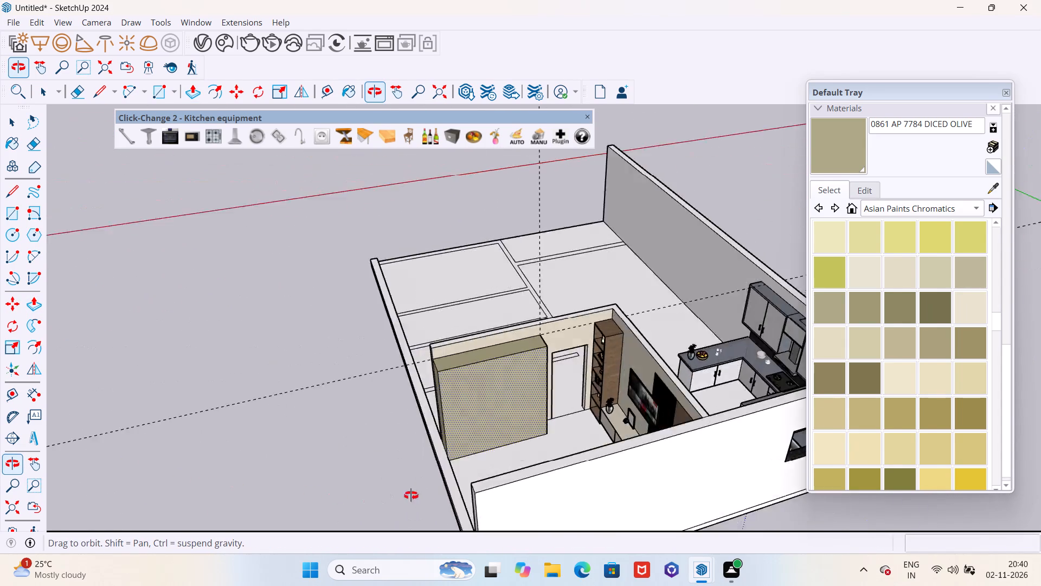
middle_click_drag(411, 495, 626, 455)
scroll(621, 409, "up", 6)
scroll(587, 414, "down", 2)
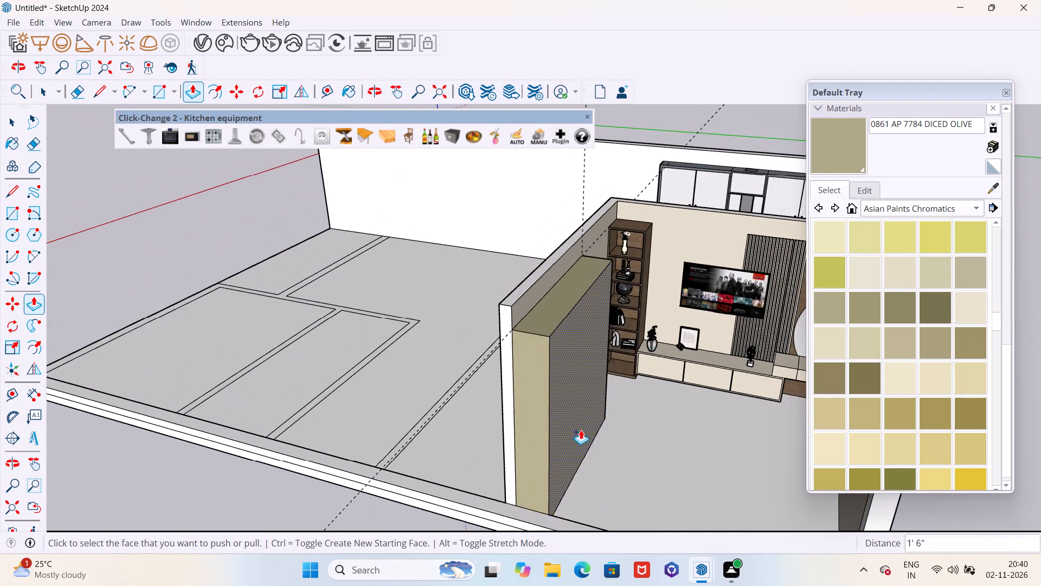
middle_click_drag(572, 429, 471, 428)
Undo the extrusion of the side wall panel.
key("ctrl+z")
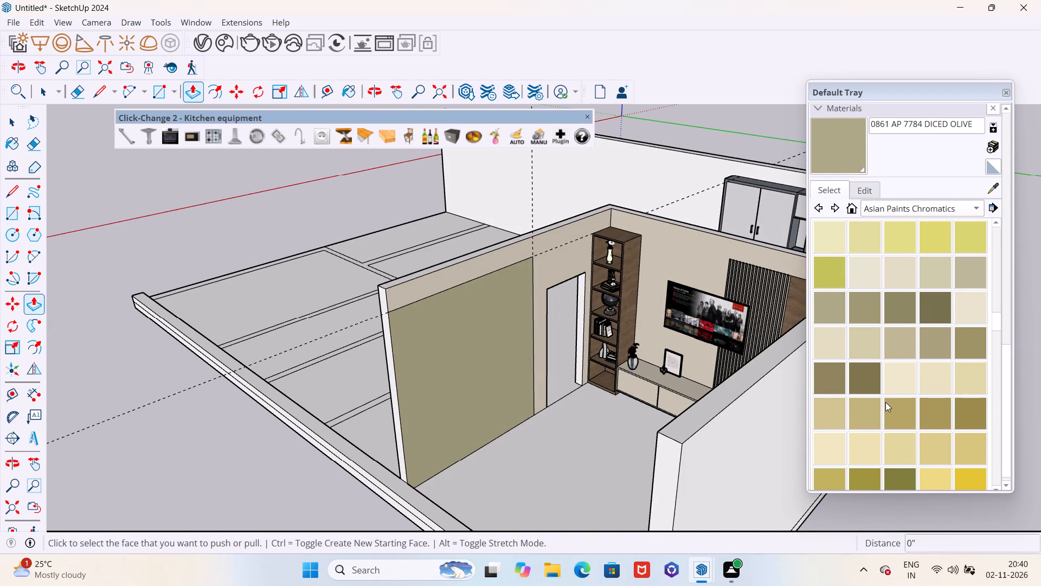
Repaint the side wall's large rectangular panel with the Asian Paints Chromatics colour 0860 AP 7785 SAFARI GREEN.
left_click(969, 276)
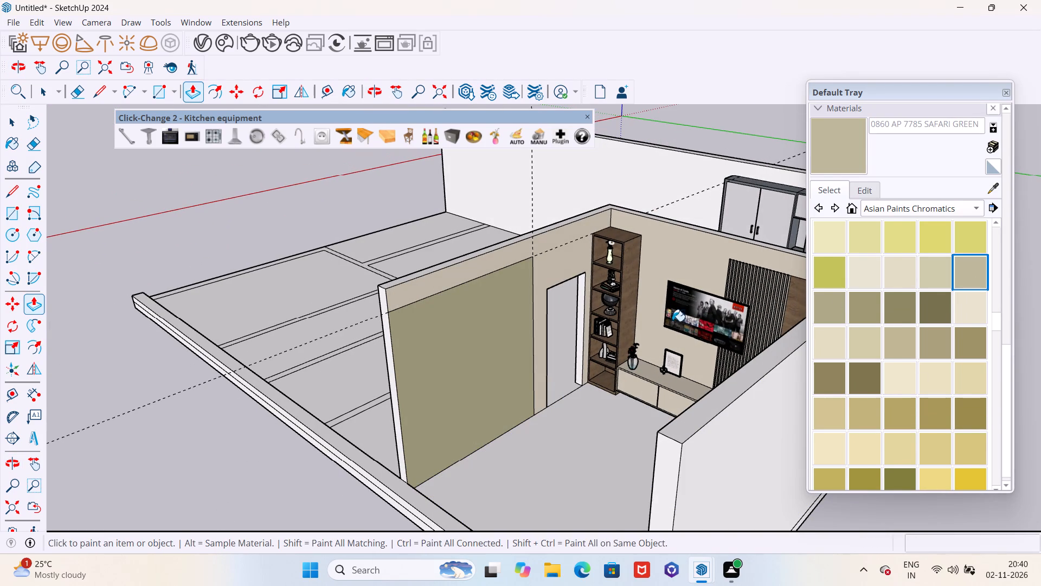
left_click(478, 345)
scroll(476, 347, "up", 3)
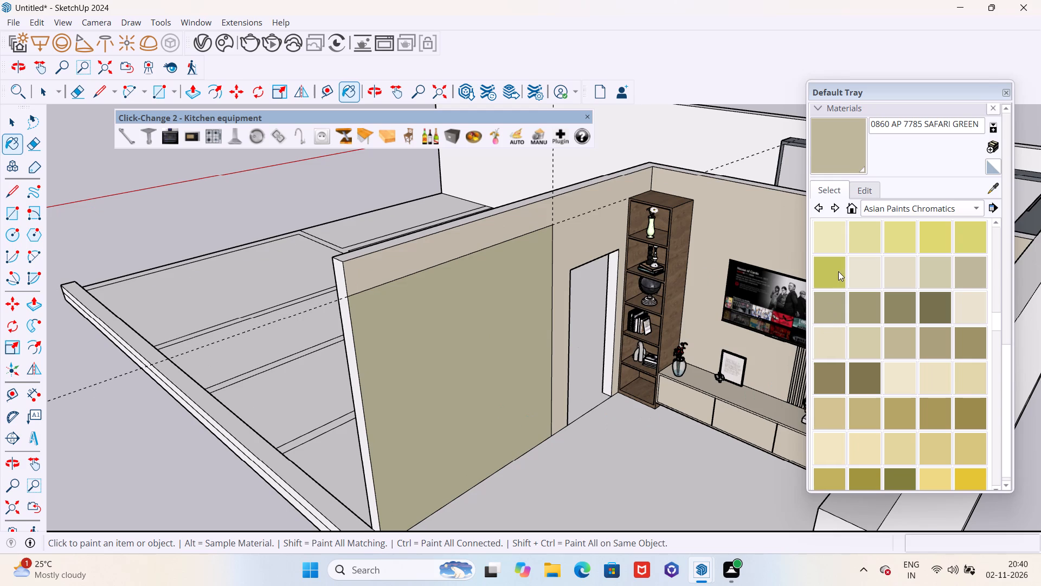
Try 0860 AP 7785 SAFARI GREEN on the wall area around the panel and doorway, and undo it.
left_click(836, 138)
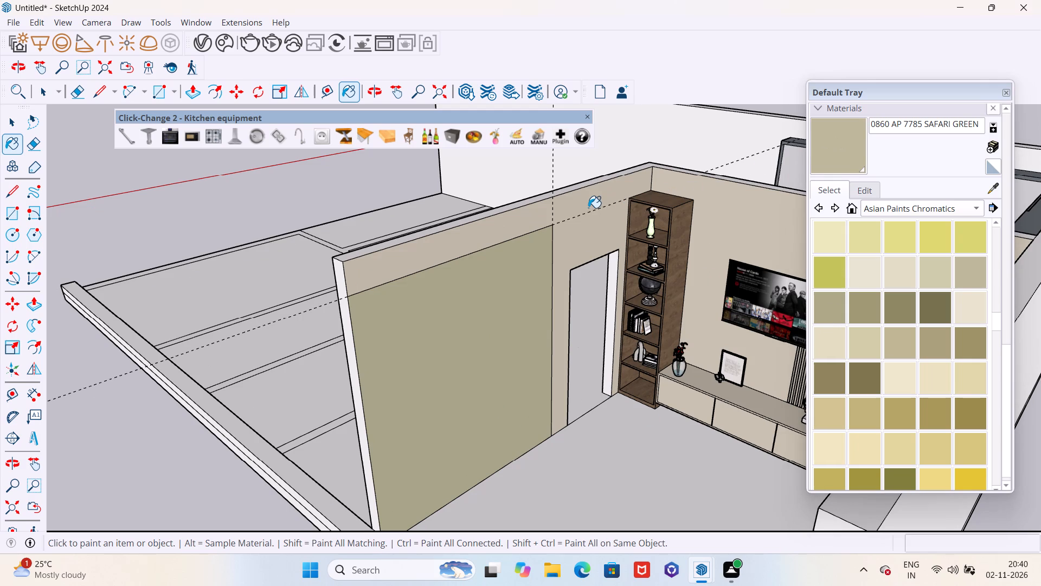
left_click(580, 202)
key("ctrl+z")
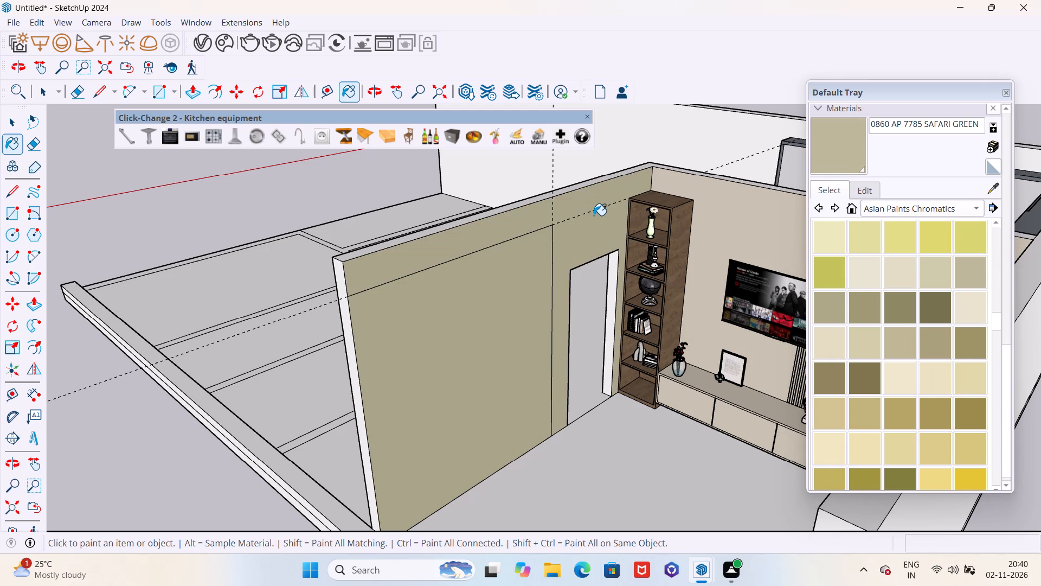
Sample the existing paint colour from the side wall area above the doorway.
left_click(995, 184)
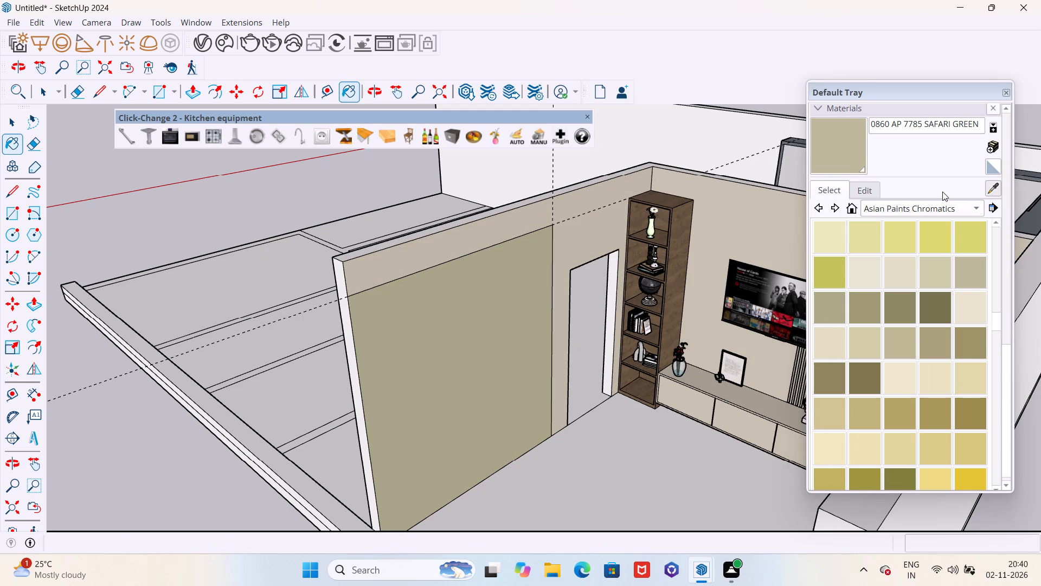
left_click(583, 237)
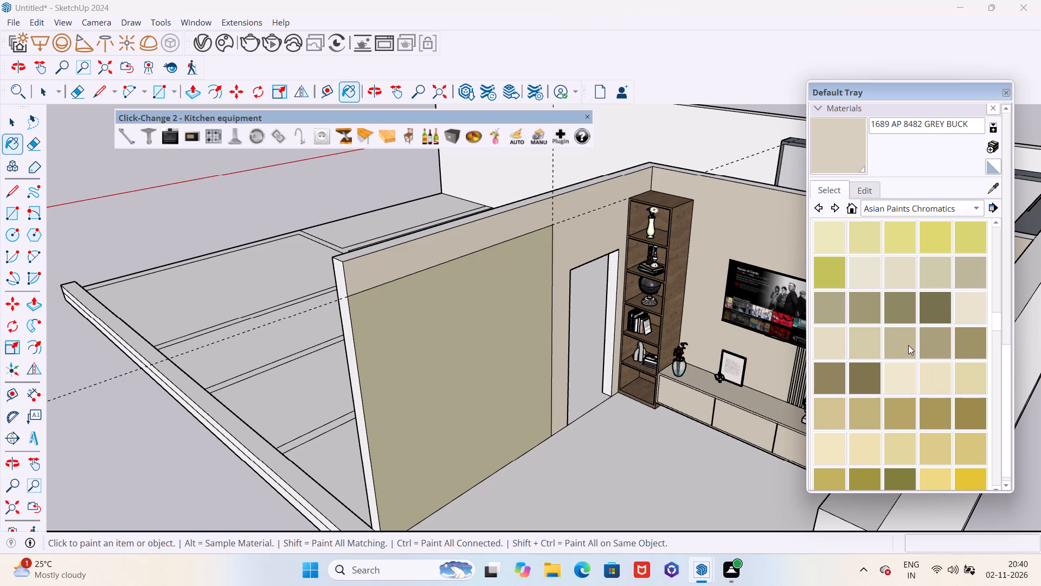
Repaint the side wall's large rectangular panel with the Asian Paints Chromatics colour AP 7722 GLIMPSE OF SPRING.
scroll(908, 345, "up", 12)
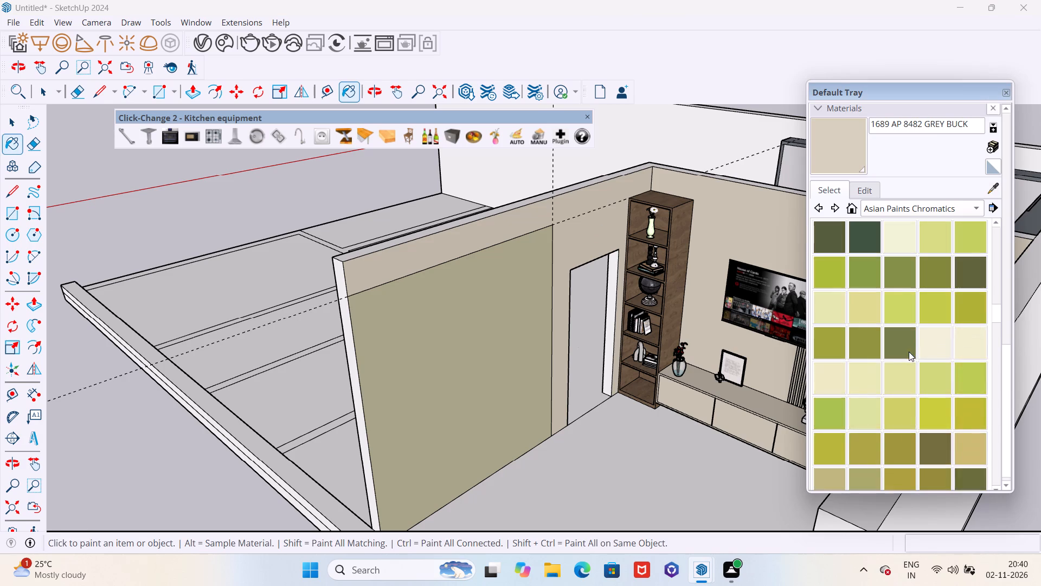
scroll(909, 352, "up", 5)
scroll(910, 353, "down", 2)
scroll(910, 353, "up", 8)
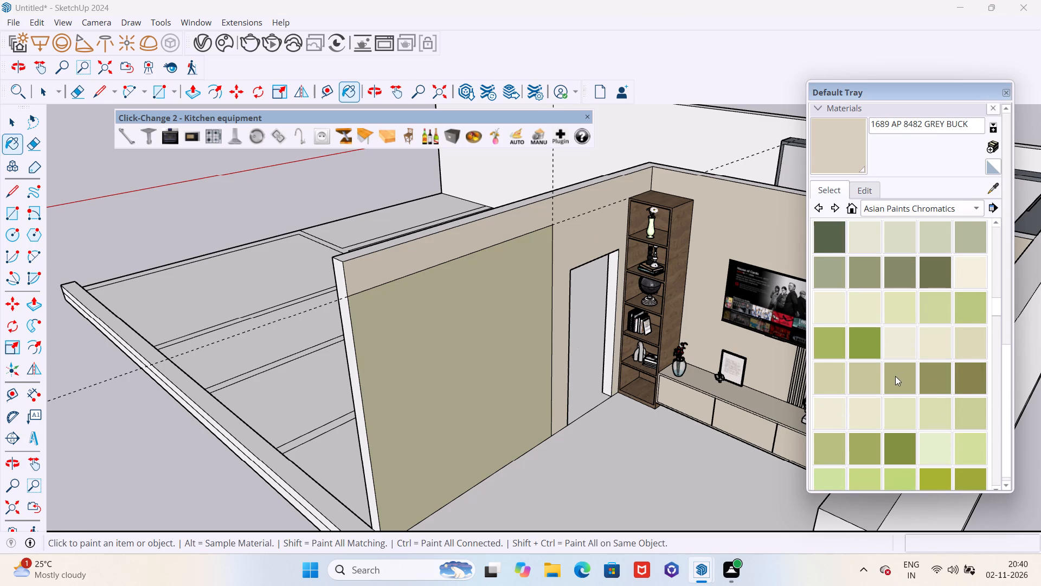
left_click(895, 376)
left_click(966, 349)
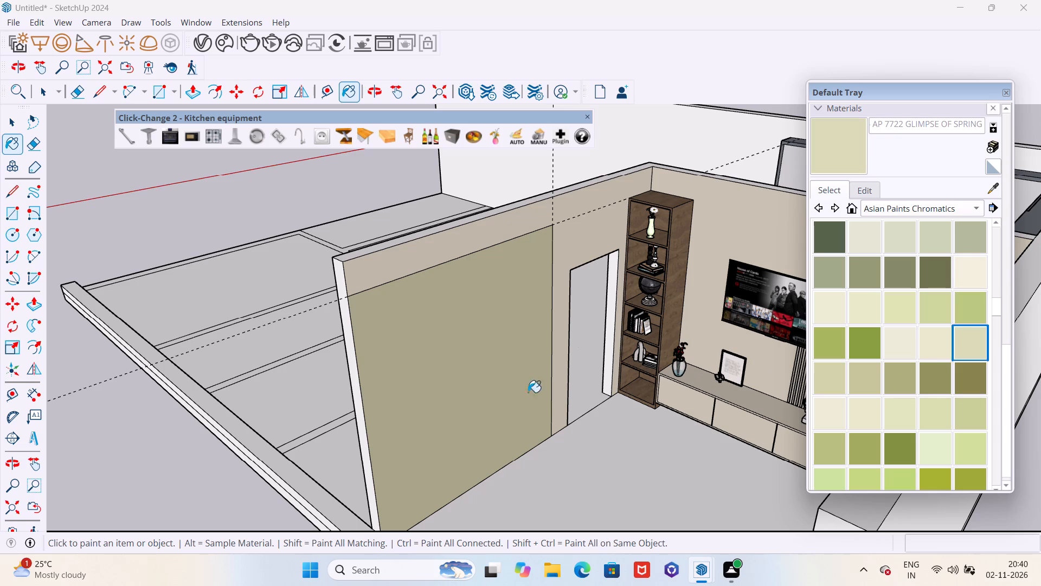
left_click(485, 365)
Look through the green, teal and blue Asian Paints Chromatics shades for another panel colour.
scroll(917, 397, "up", 1)
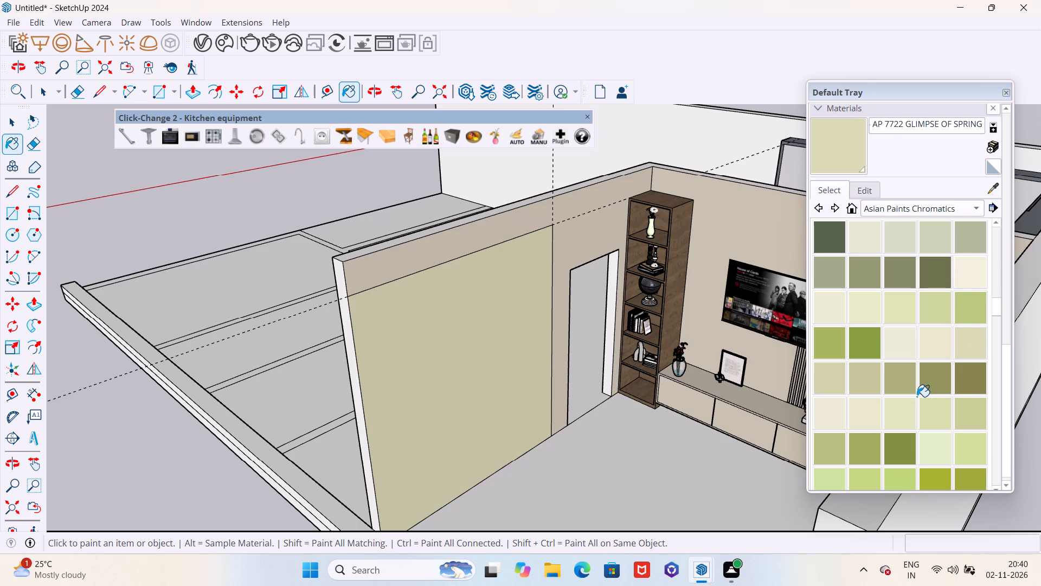
scroll(917, 397, "up", 13)
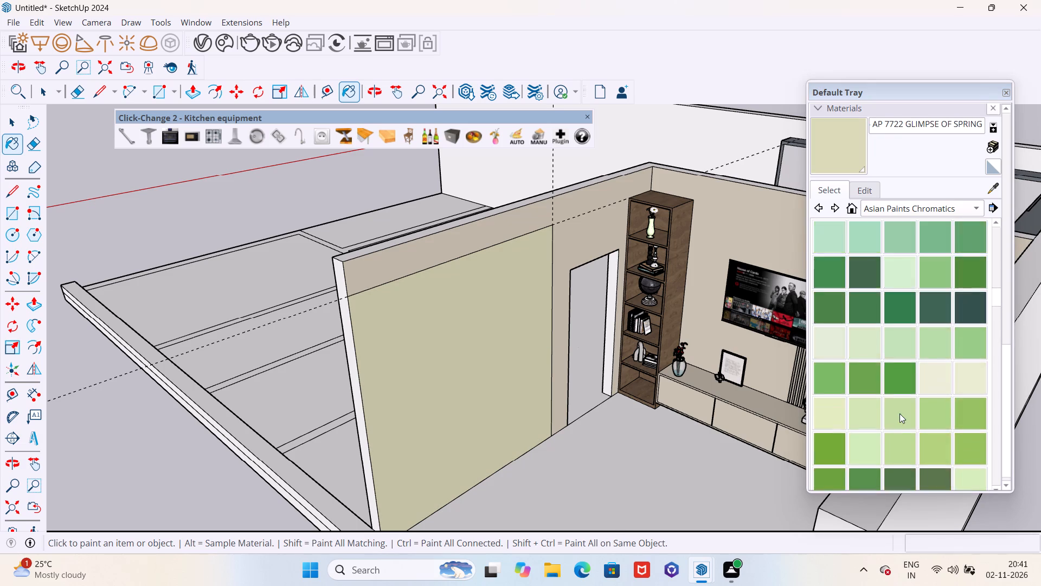
scroll(899, 413, "up", 19)
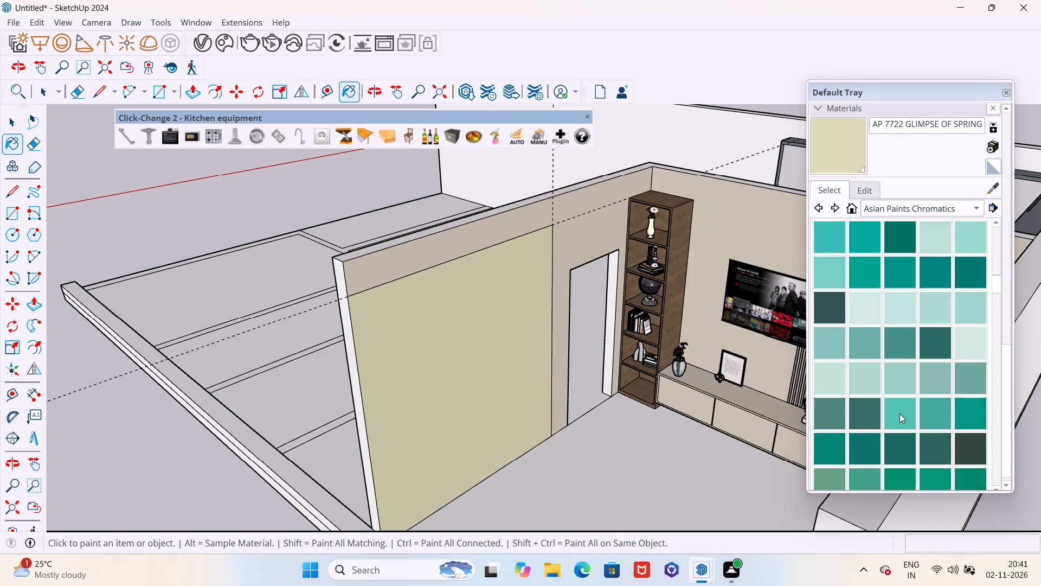
scroll(899, 413, "up", 6)
scroll(899, 413, "down", 1)
scroll(899, 413, "up", 20)
scroll(899, 413, "up", 2)
scroll(899, 413, "down", 2)
scroll(899, 413, "up", 1)
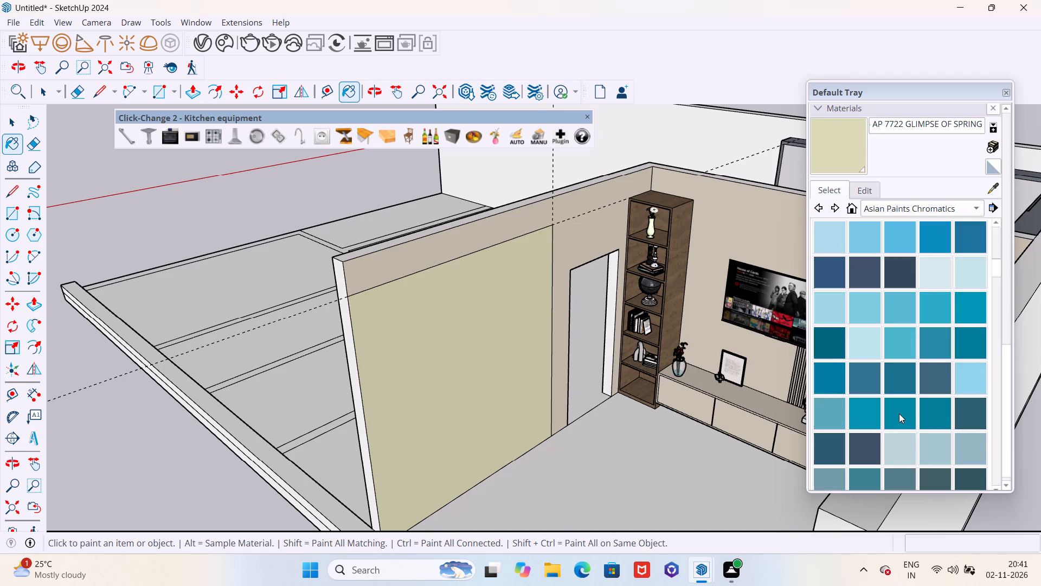
scroll(897, 413, "up", 6)
scroll(899, 400, "down", 1)
scroll(899, 400, "up", 10)
scroll(899, 400, "down", 15)
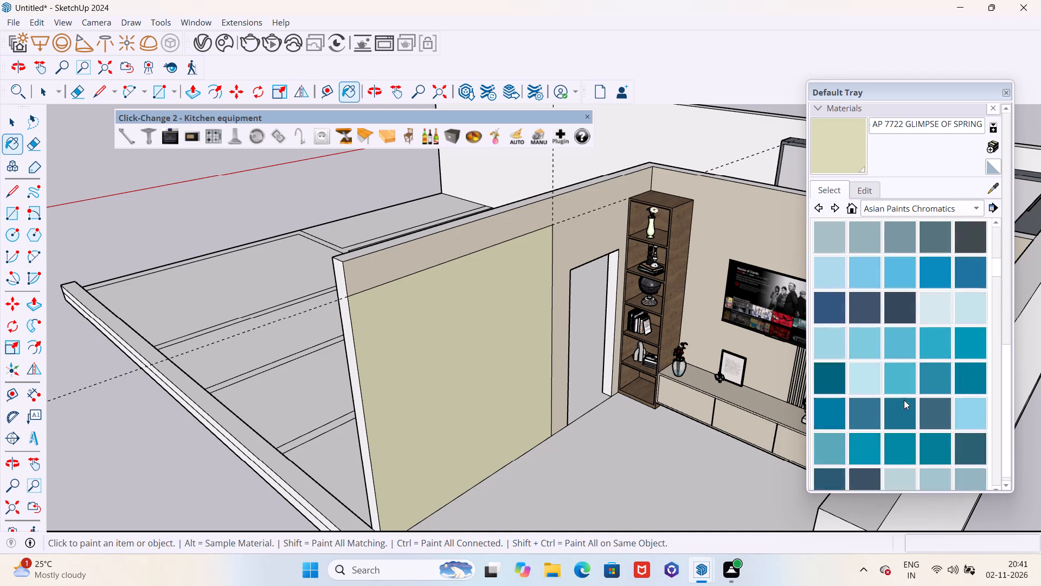
scroll(904, 400, "down", 14)
scroll(901, 404, "up", 1)
scroll(902, 404, "down", 20)
scroll(902, 404, "down", 6)
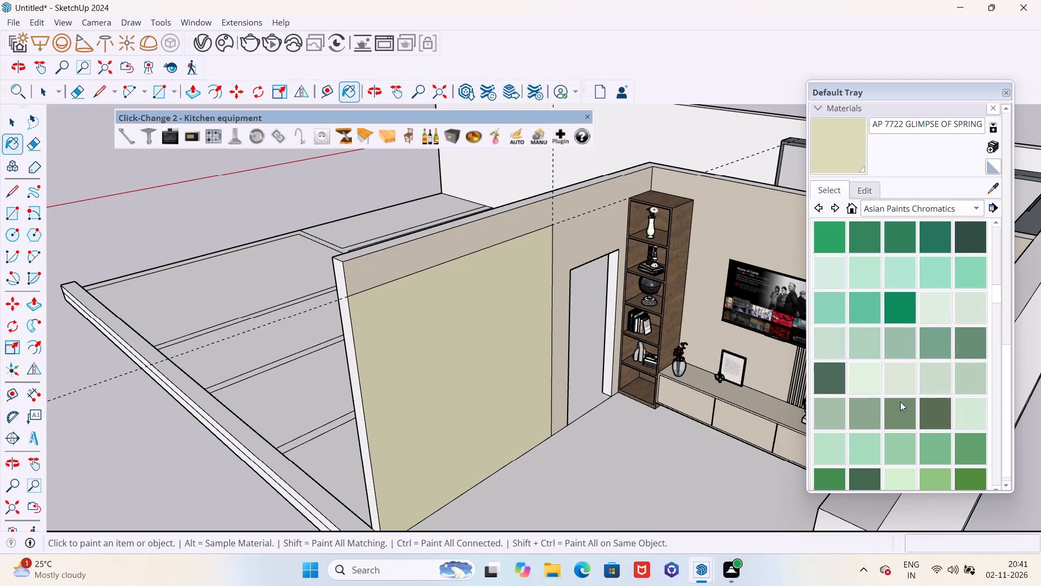
scroll(900, 402, "down", 12)
scroll(897, 409, "up", 5)
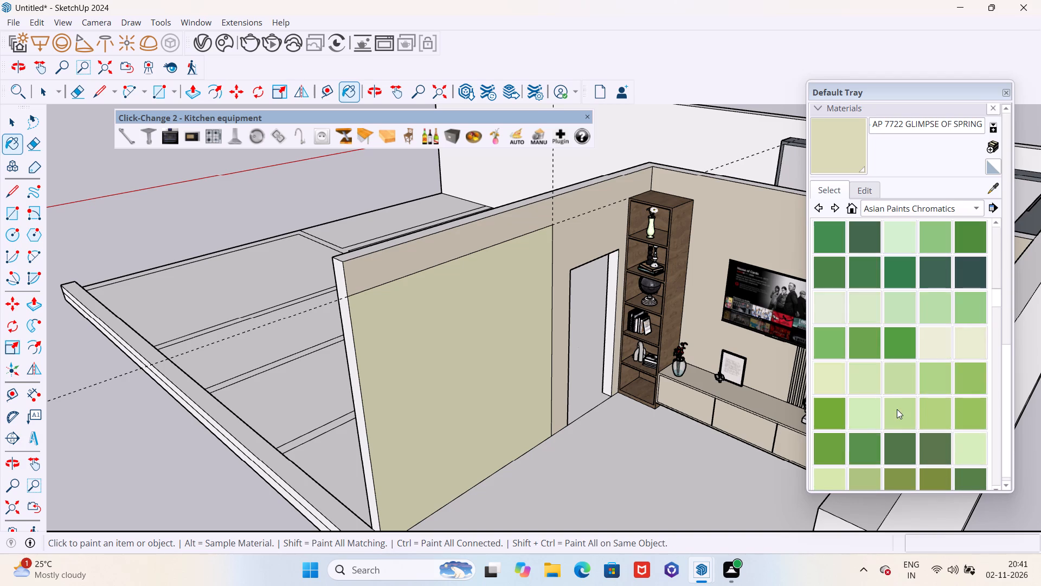
scroll(898, 409, "down", 8)
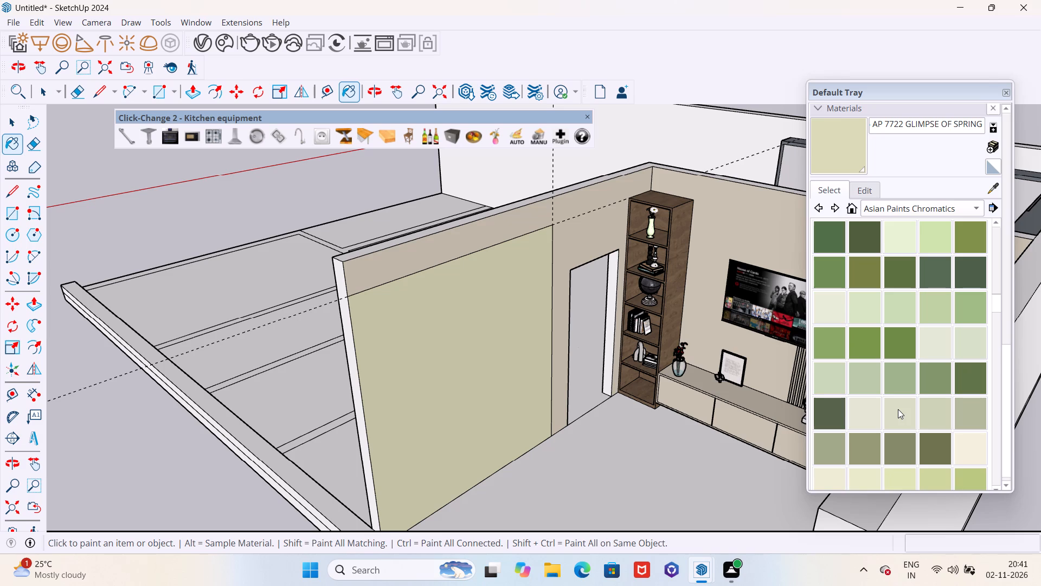
scroll(898, 409, "down", 3)
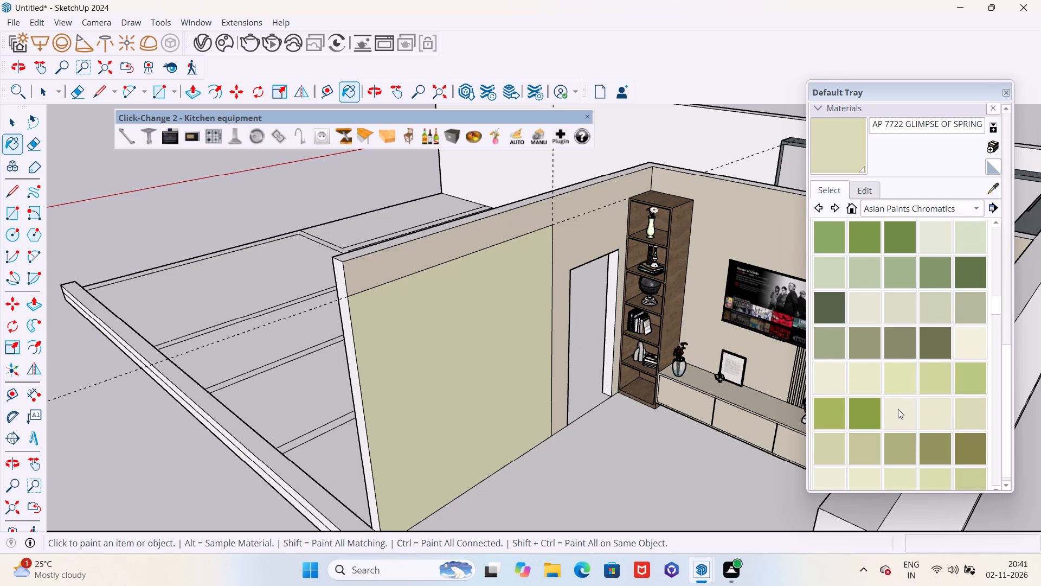
scroll(898, 409, "down", 2)
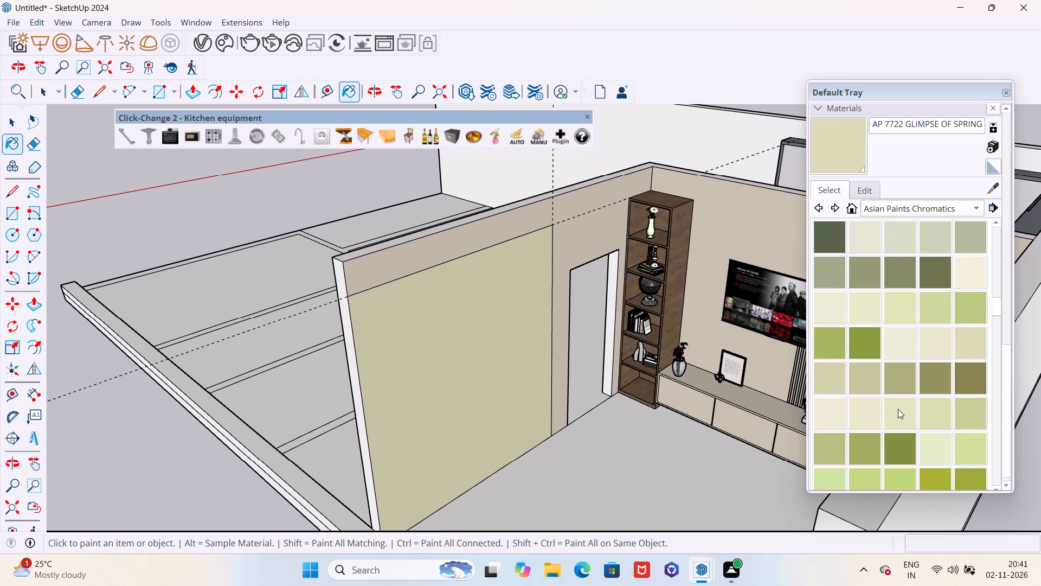
Repaint the side wall's large rectangular panel with the Asian Paints Chromatics colour 0757 AP 7720 HABITAT and check it against the TV wall.
scroll(550, 445, "down", 4)
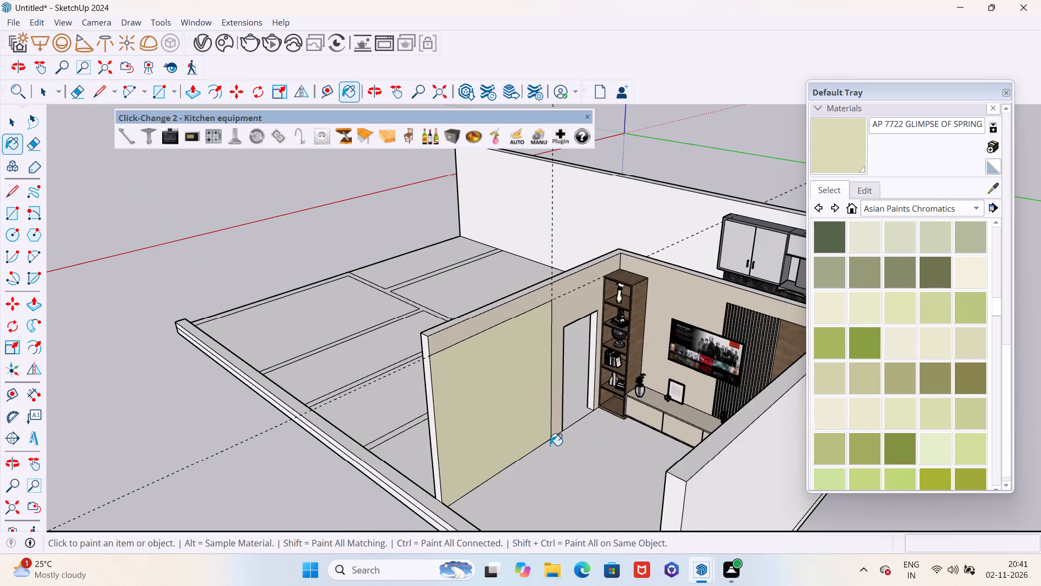
scroll(920, 340, "up", 2)
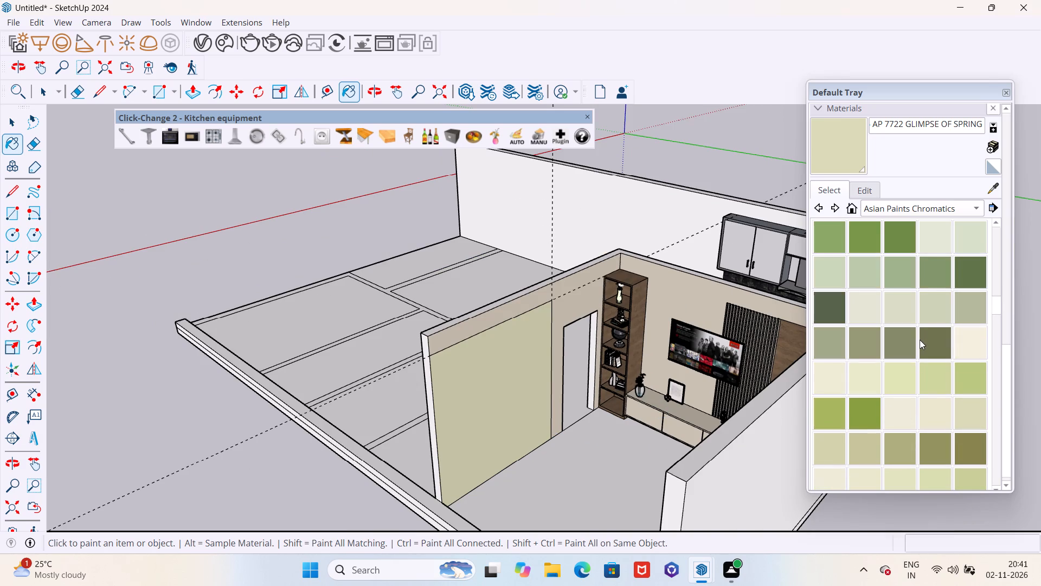
scroll(894, 406, "down", 1)
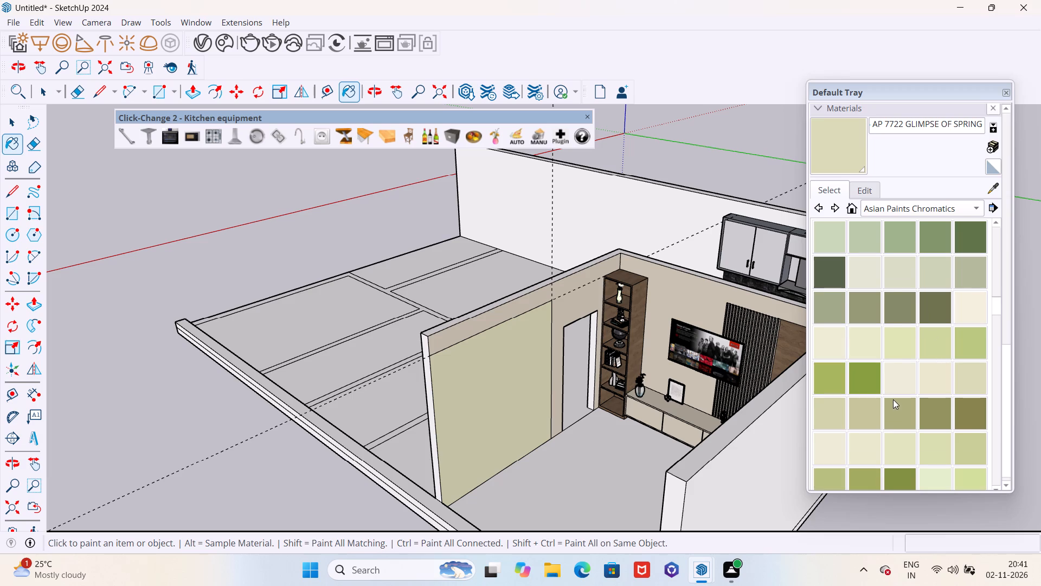
left_click(859, 415)
left_click(462, 402)
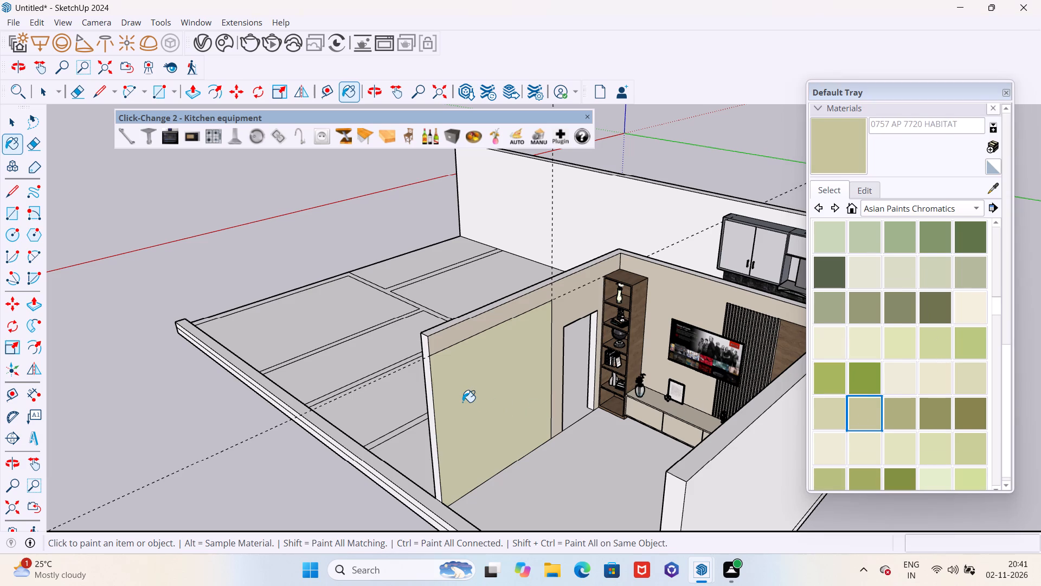
scroll(486, 397, "up", 5)
middle_click_drag(493, 393, 301, 397)
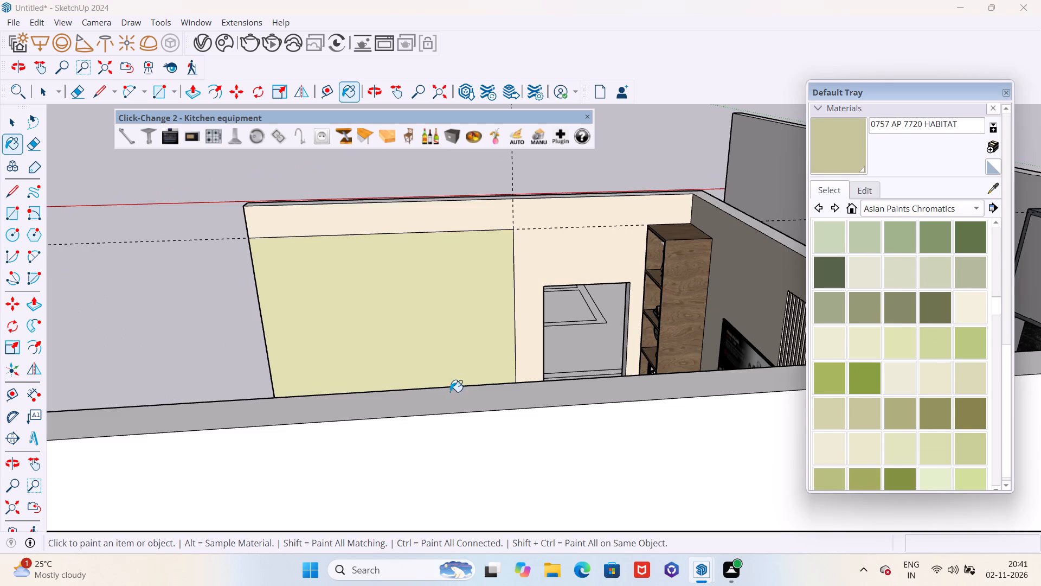
middle_click_drag(415, 342, 687, 349)
scroll(871, 342, "down", 6)
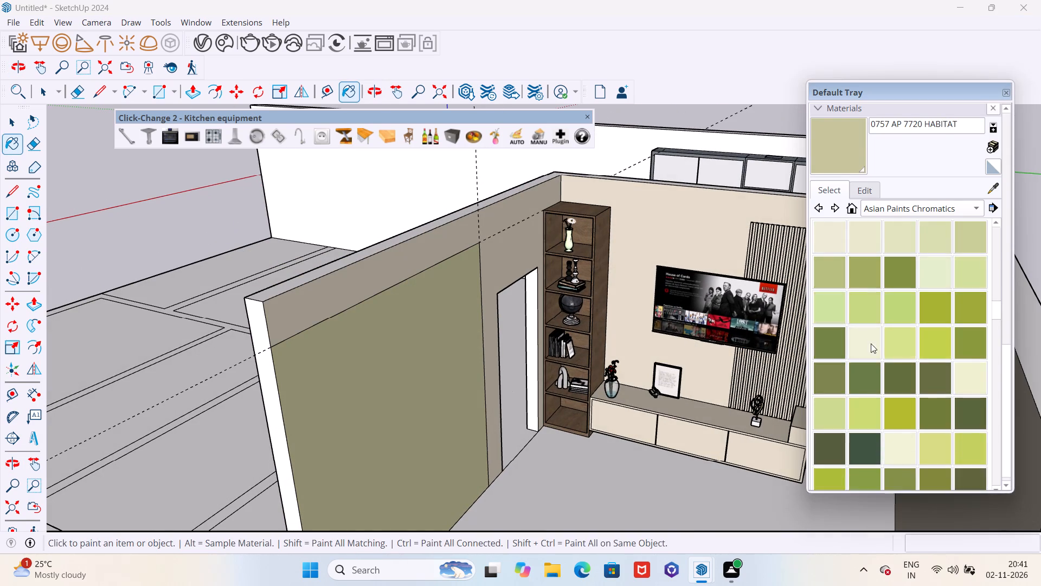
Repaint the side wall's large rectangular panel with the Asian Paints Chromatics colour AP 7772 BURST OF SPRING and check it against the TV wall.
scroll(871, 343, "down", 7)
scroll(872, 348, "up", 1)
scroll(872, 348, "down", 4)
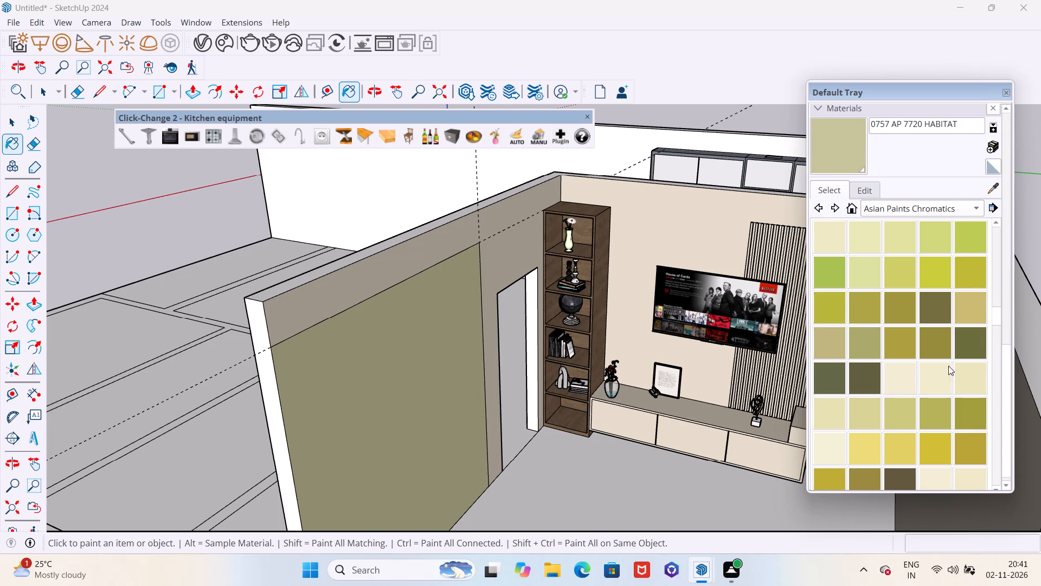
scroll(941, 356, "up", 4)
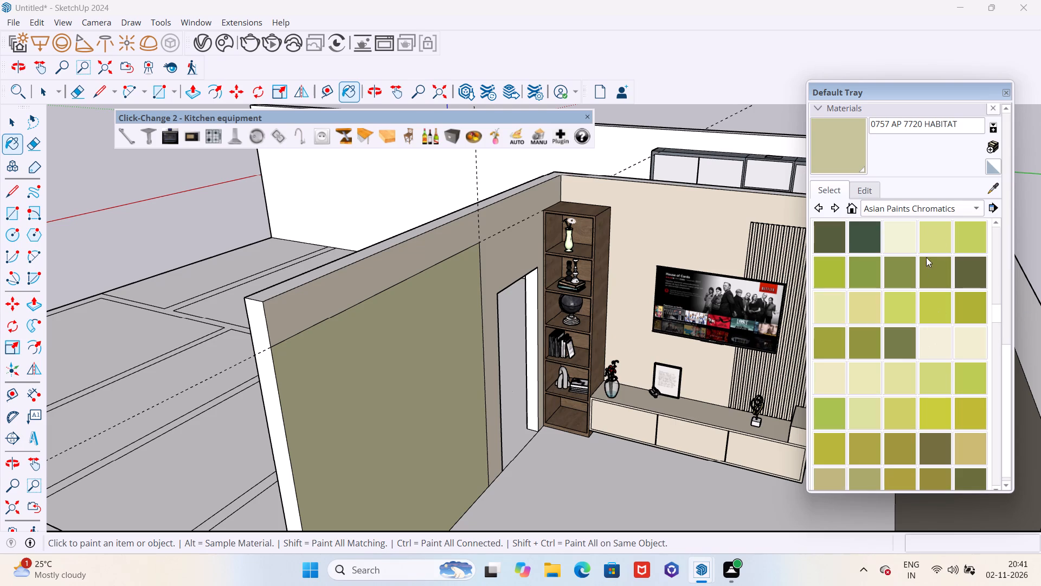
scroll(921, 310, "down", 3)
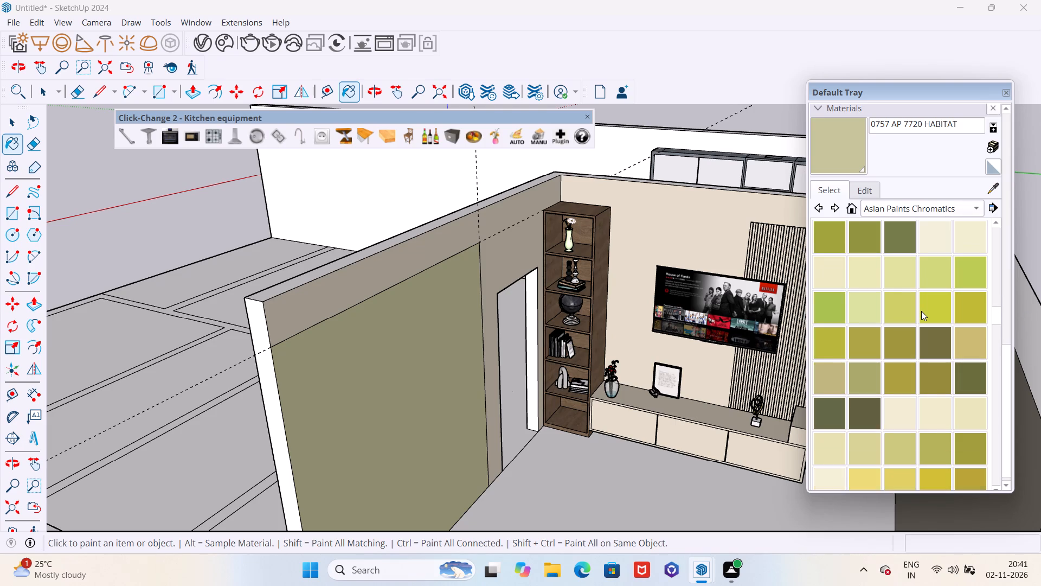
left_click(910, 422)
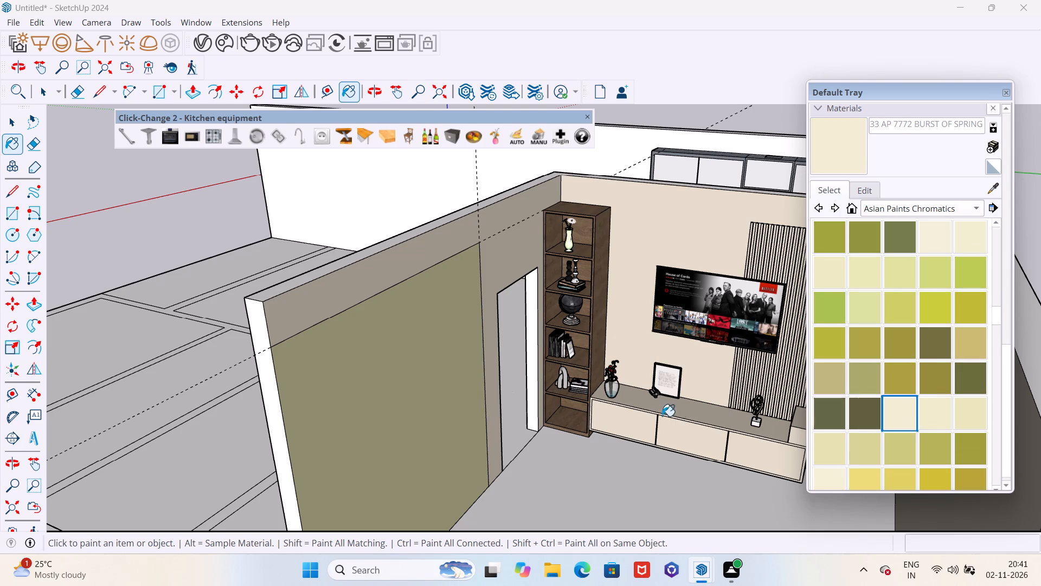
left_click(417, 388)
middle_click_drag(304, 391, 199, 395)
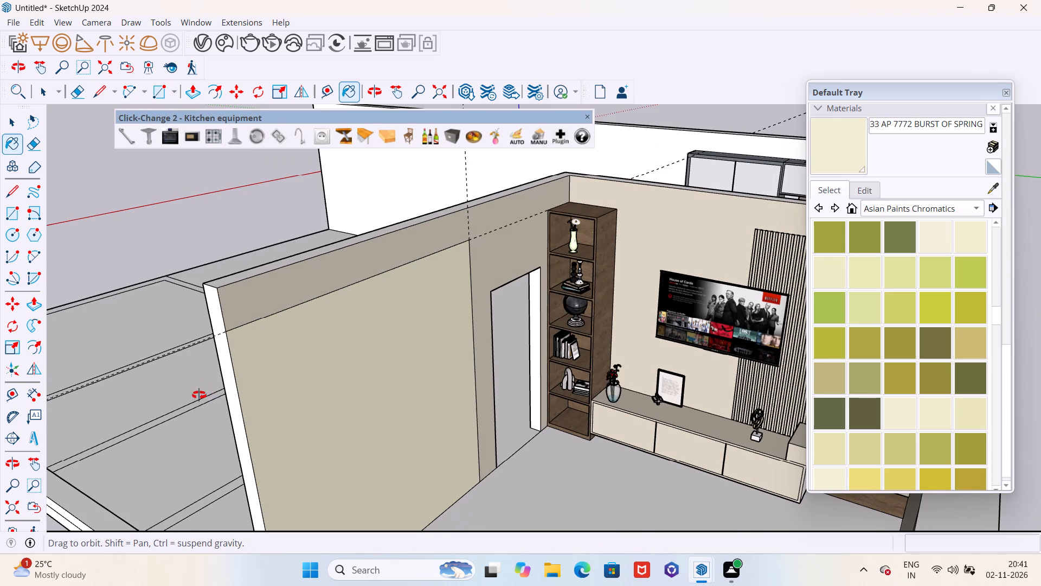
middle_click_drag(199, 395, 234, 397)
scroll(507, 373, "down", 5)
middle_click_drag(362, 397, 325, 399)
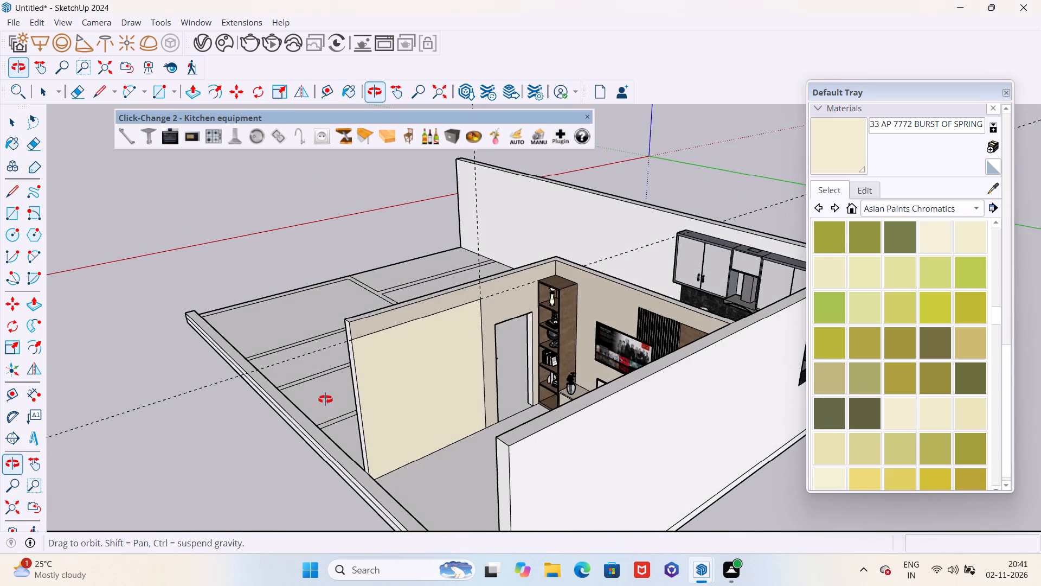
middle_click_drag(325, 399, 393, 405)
Sample the existing paint colour 1689 AP 8482 GREY BUCK from the side wall area above the doorway.
scroll(937, 353, "up", 11)
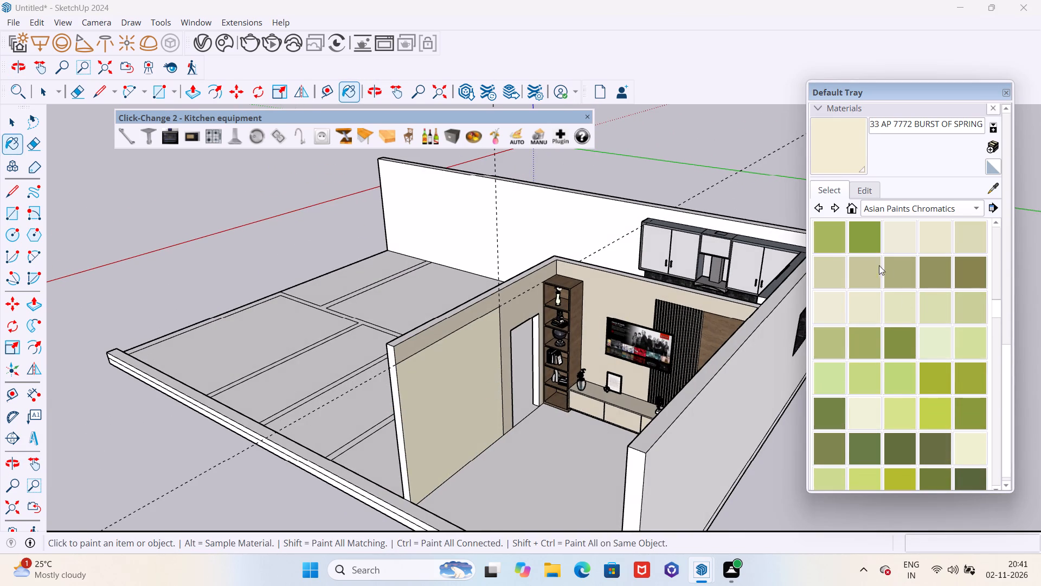
left_click(996, 183)
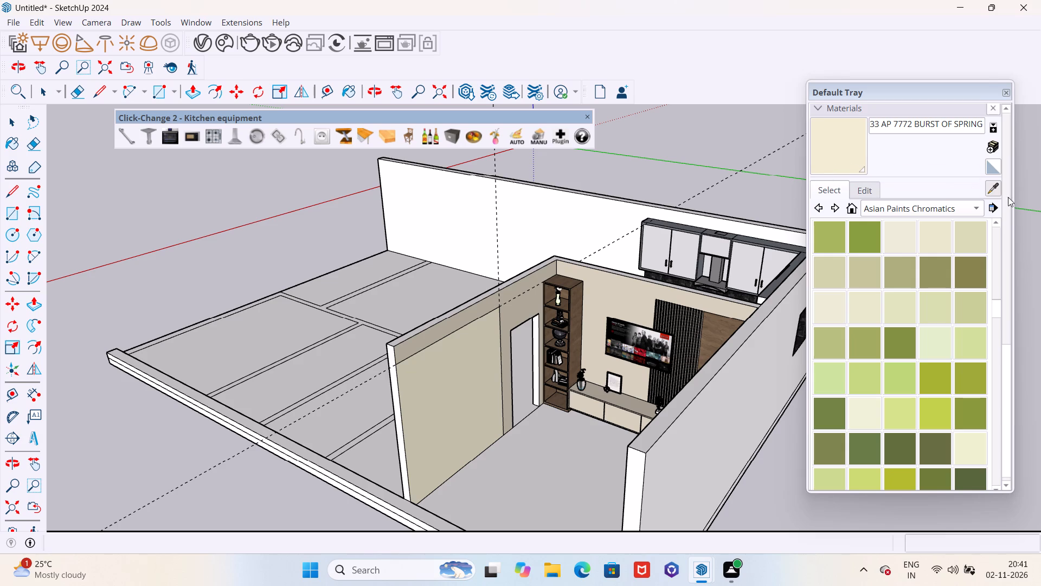
left_click(997, 188)
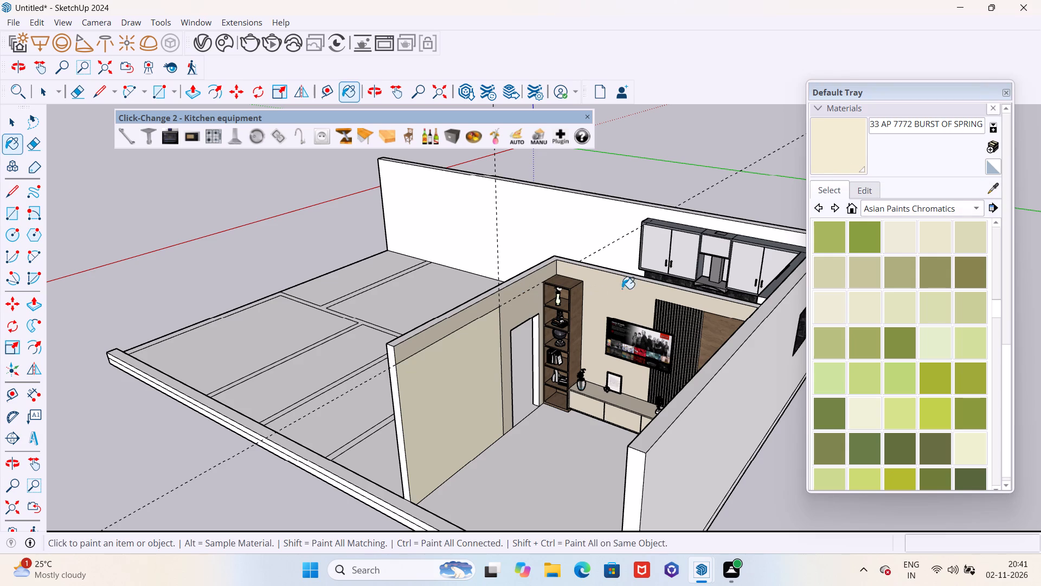
left_click(993, 187)
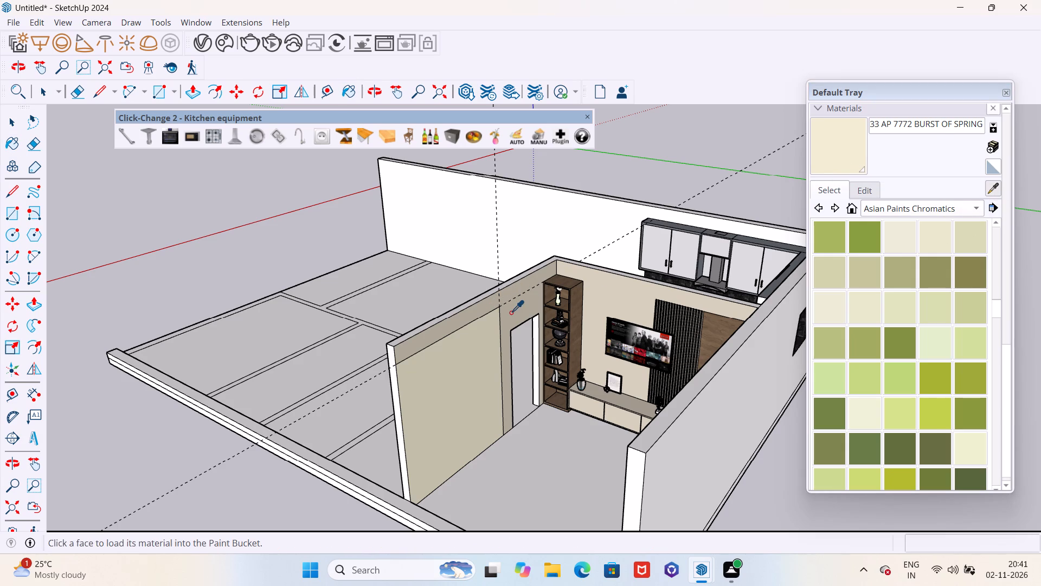
left_click(511, 313)
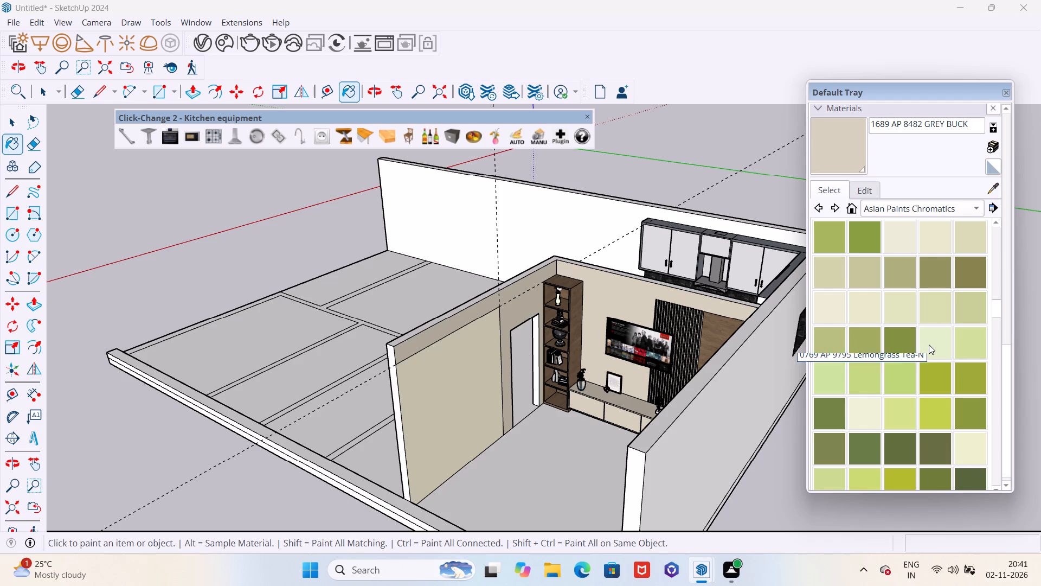
Look through the green, teal, blue and violet Asian Paints Chromatics shades for a panel colour.
scroll(929, 345, "up", 3)
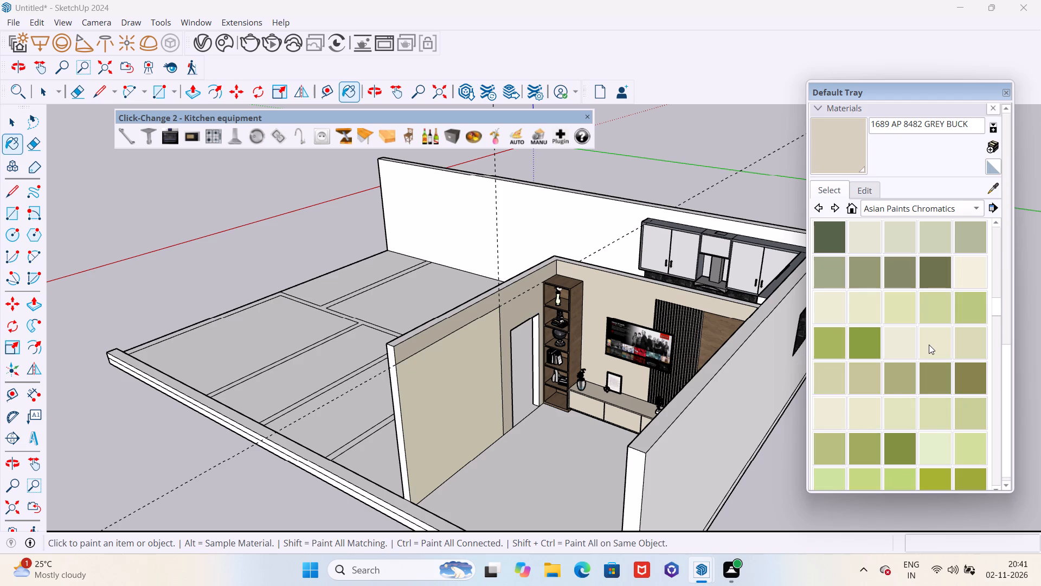
scroll(929, 345, "up", 10)
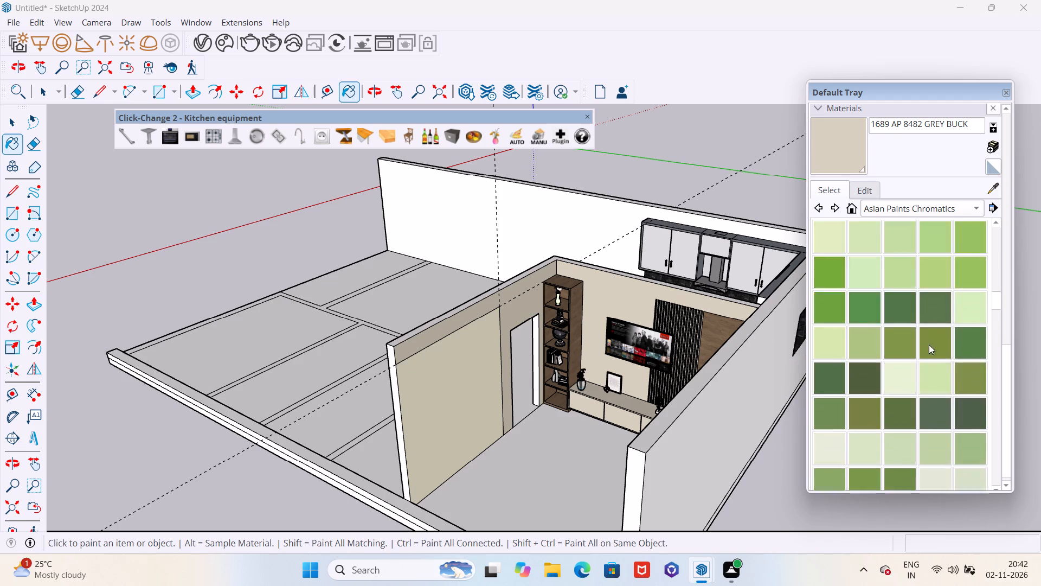
scroll(929, 345, "up", 1)
scroll(930, 345, "up", 20)
scroll(930, 345, "up", 5)
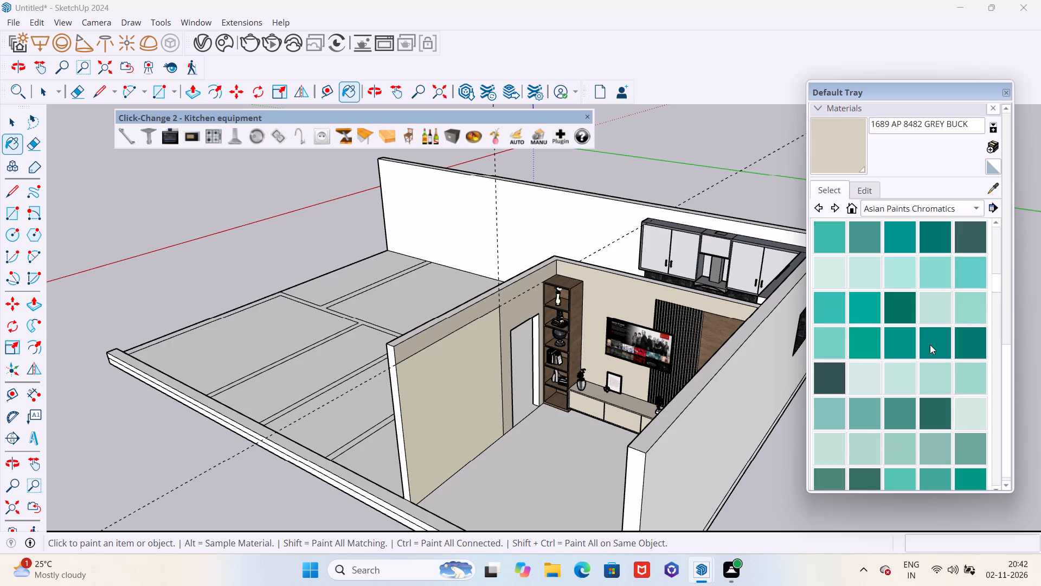
scroll(930, 345, "up", 18)
scroll(930, 345, "up", 8)
scroll(930, 345, "down", 1)
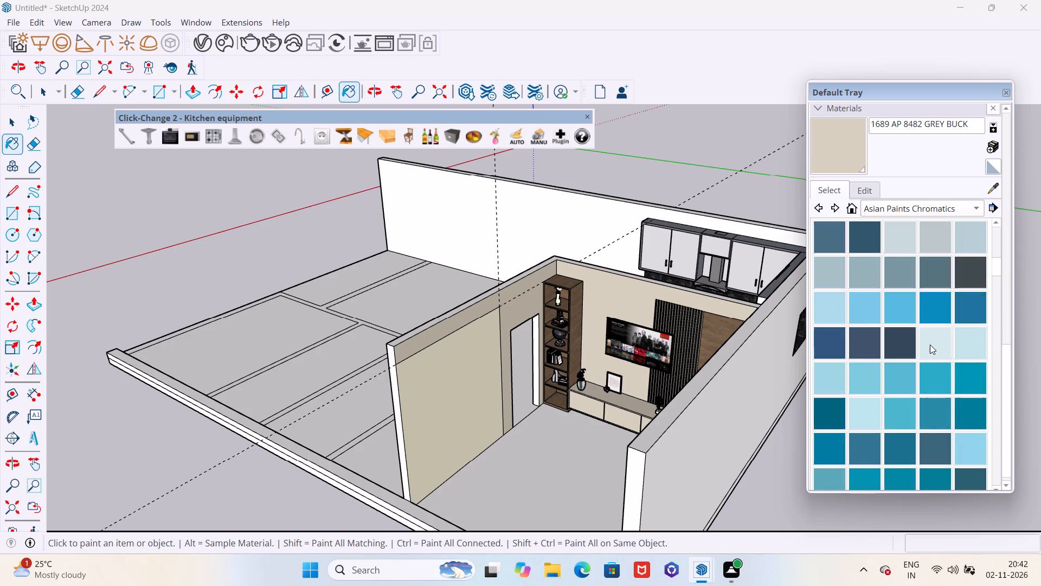
scroll(930, 345, "up", 20)
scroll(930, 345, "up", 8)
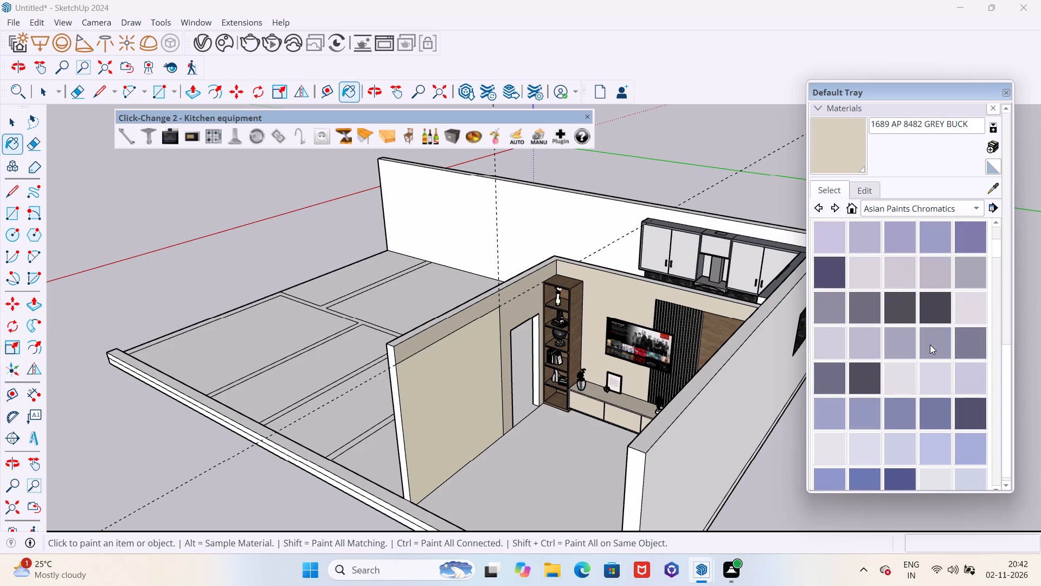
scroll(930, 345, "down", 20)
scroll(930, 345, "down", 17)
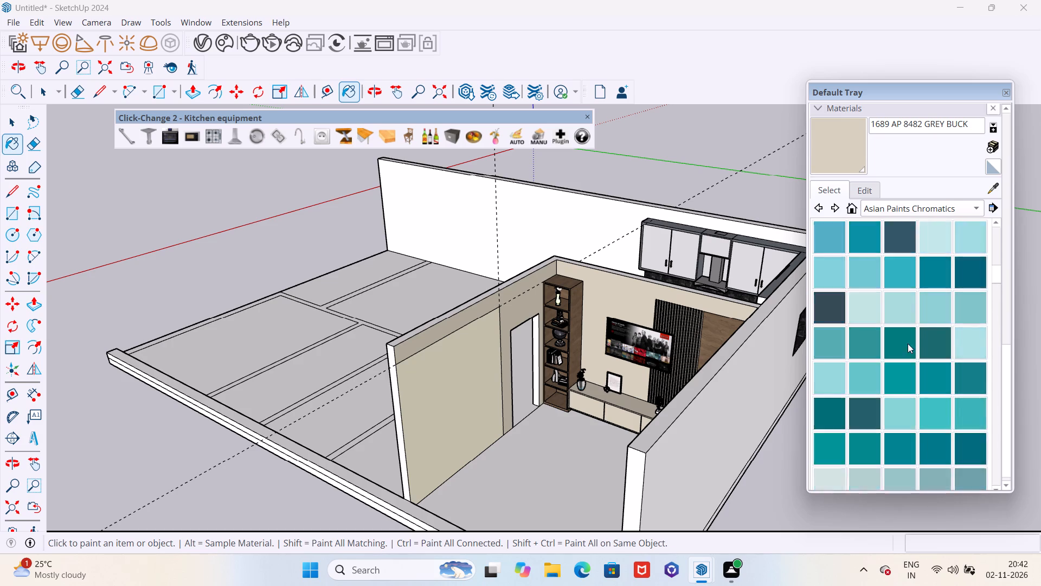
scroll(908, 343, "down", 20)
scroll(908, 343, "down", 20)
scroll(908, 343, "down", 5)
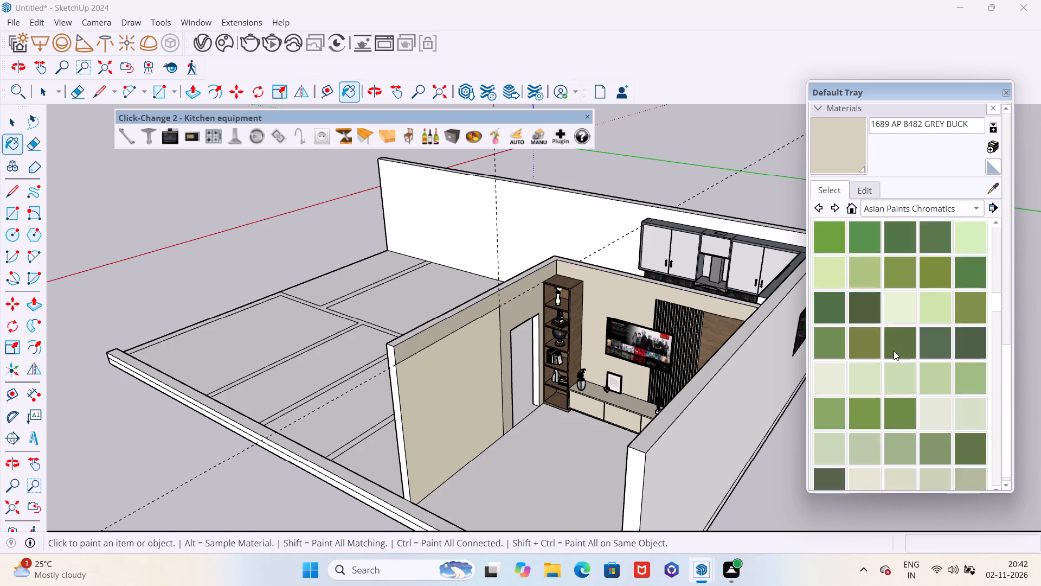
scroll(894, 351, "down", 19)
Repaint the side wall's large rectangular panel with the sampled wall colour 1689 AP 8482 GREY BUCK.
scroll(441, 390, "up", 10)
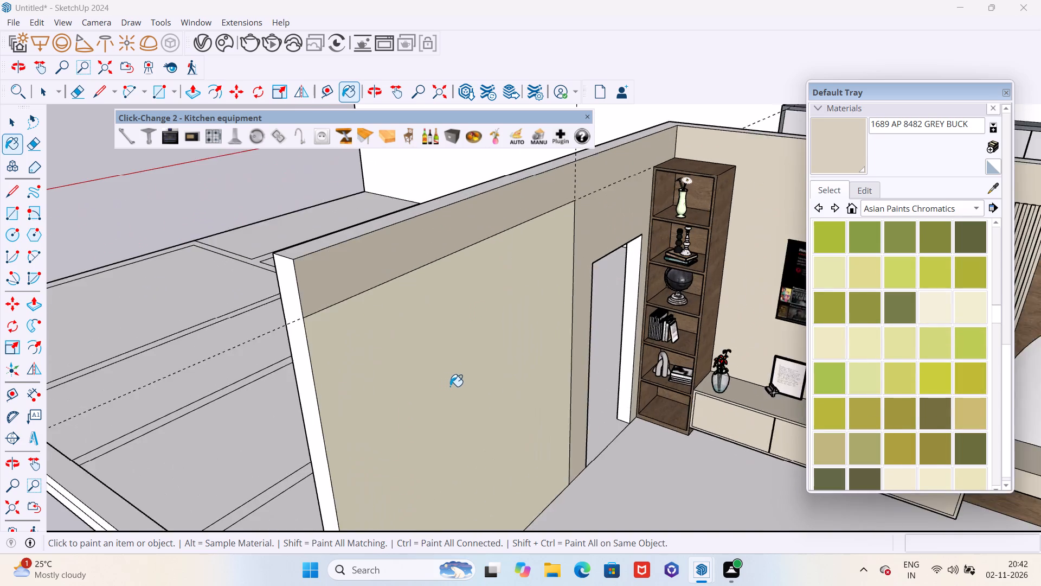
middle_click_drag(451, 387, 368, 387)
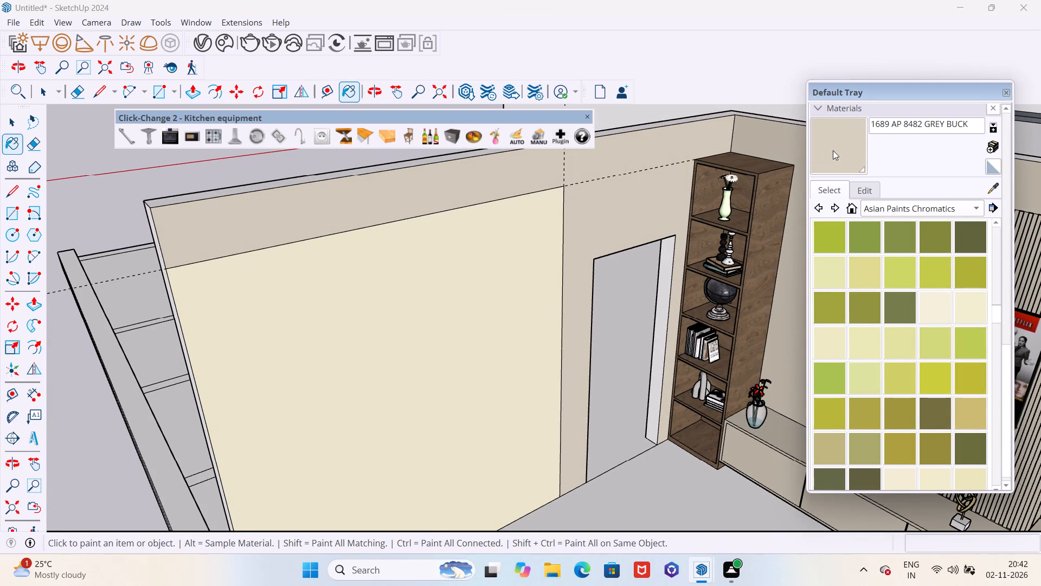
left_click(838, 147)
left_click(418, 321)
scroll(562, 332, "down", 6)
middle_click_drag(498, 397, 530, 398)
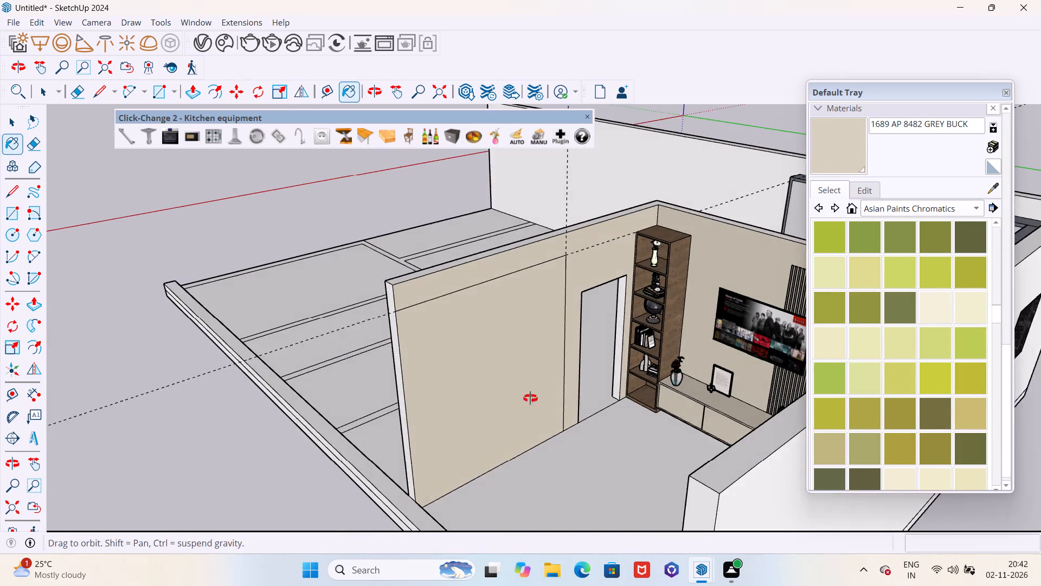
middle_click_drag(530, 398, 554, 396)
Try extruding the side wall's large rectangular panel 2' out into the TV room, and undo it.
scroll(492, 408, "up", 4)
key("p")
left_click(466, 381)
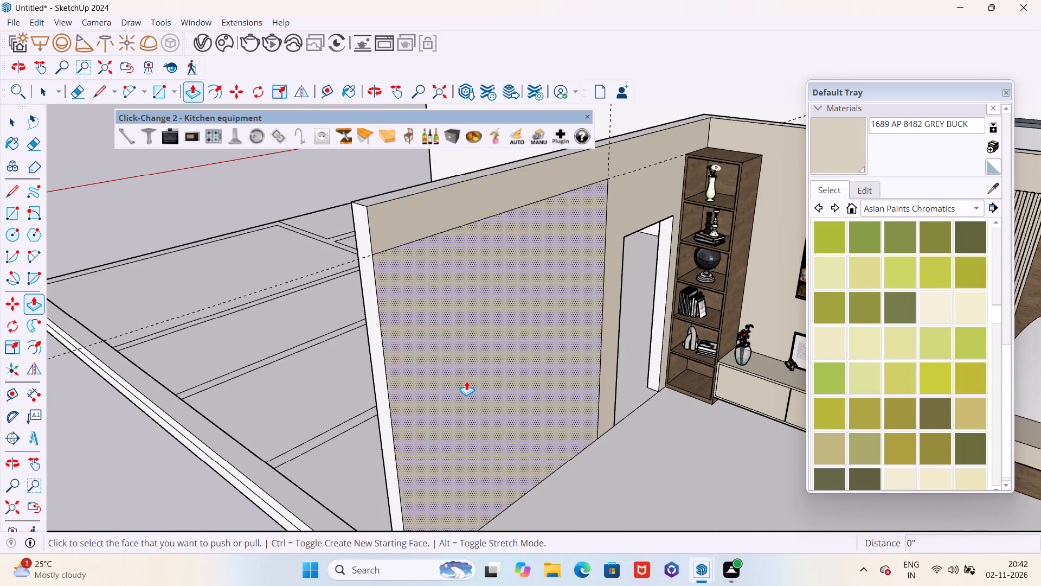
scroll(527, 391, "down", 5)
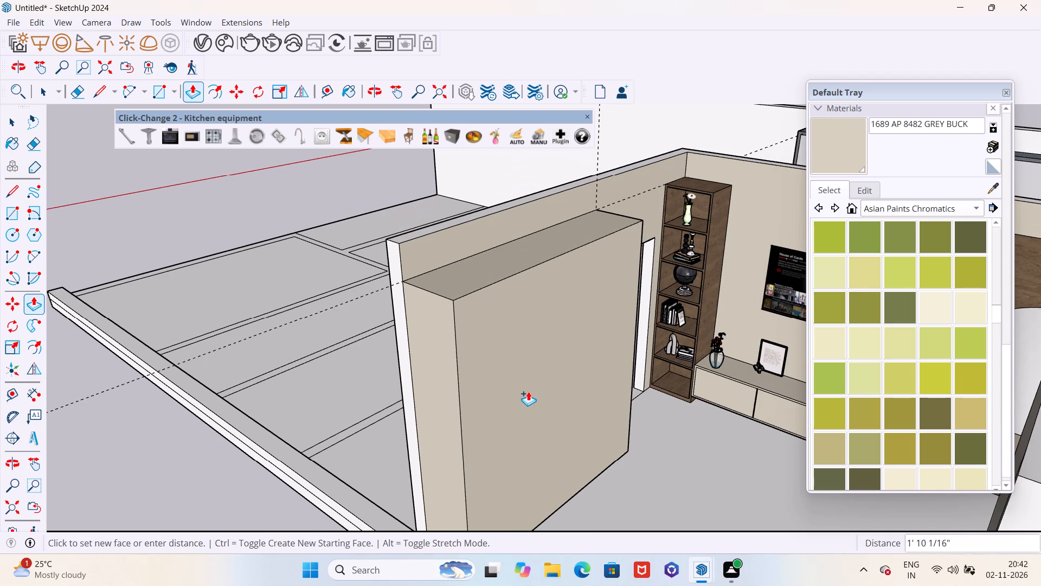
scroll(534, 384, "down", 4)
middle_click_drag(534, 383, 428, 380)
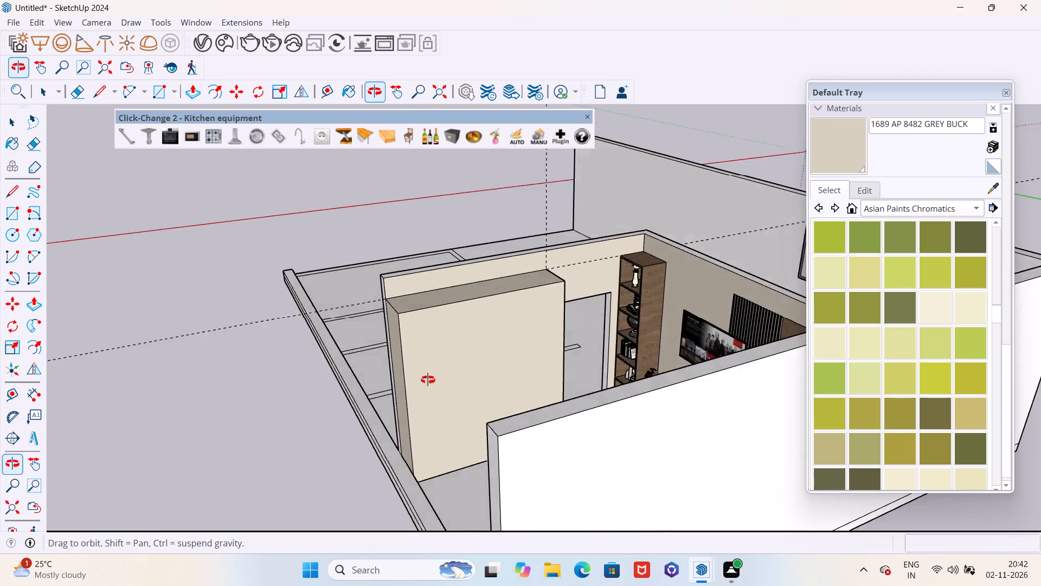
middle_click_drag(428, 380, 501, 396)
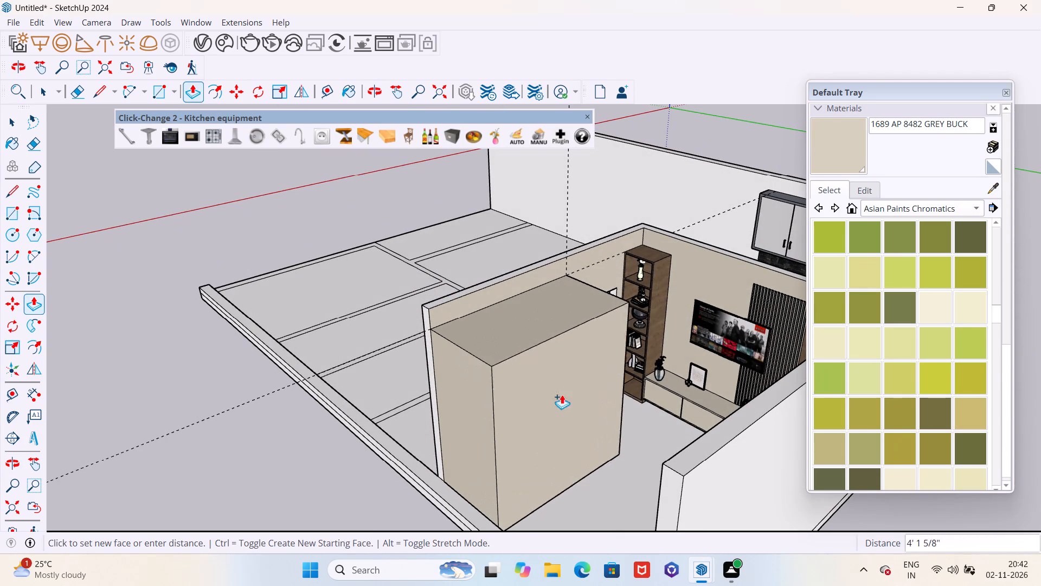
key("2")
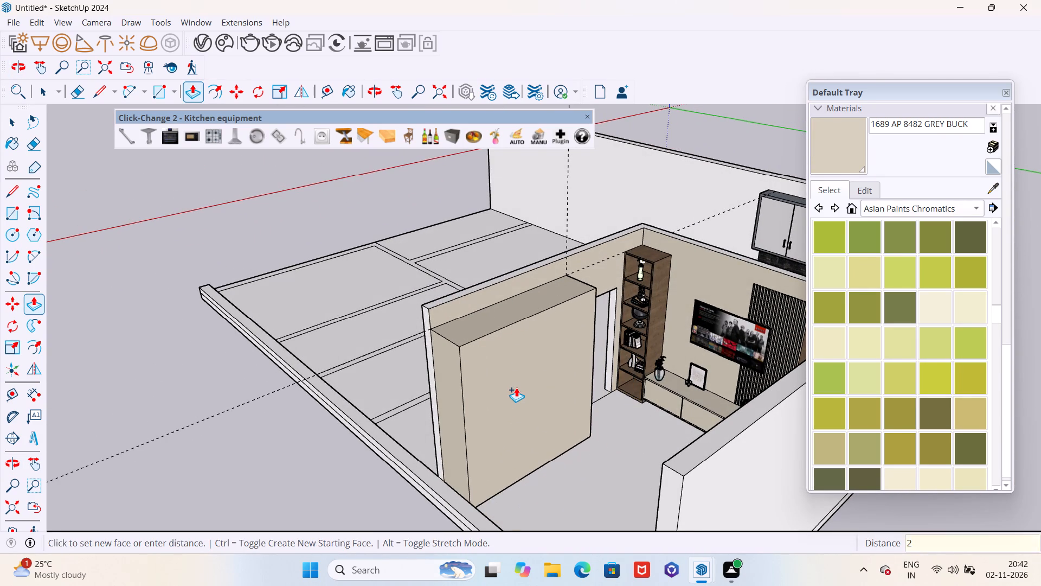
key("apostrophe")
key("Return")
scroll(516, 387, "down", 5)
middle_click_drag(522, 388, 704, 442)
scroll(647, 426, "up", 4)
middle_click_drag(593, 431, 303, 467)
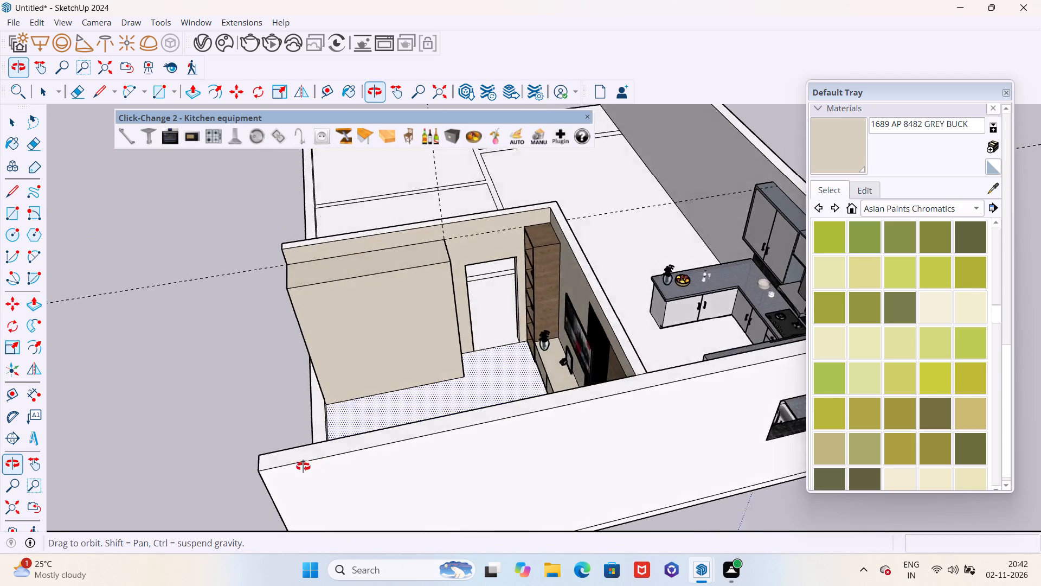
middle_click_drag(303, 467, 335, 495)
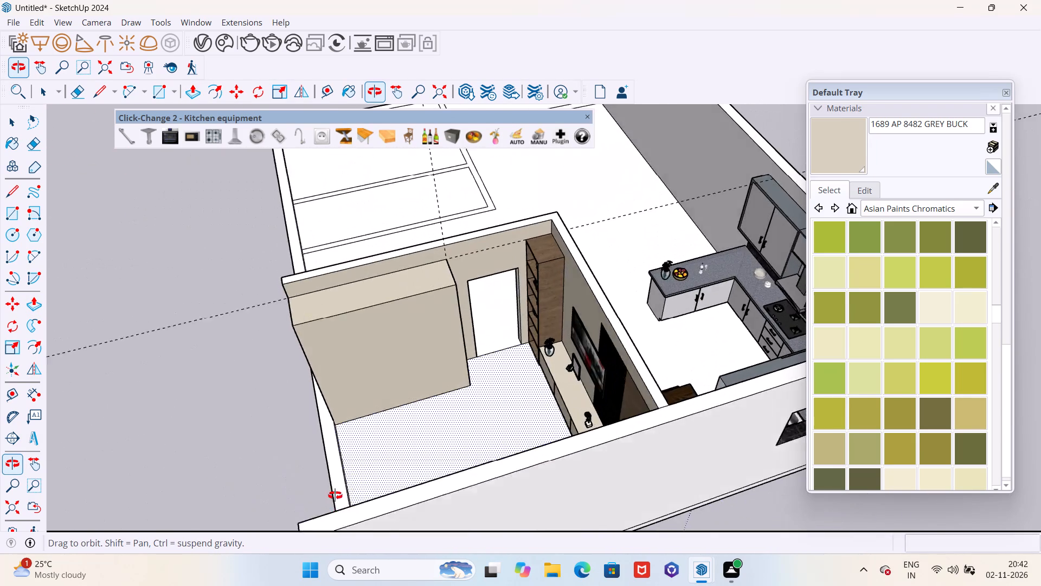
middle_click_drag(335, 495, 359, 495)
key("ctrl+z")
Extrude the side wall's large rectangular panel 18" out into the TV room with Push/Pull.
middle_click_drag(382, 415, 506, 396)
scroll(377, 396, "up", 3)
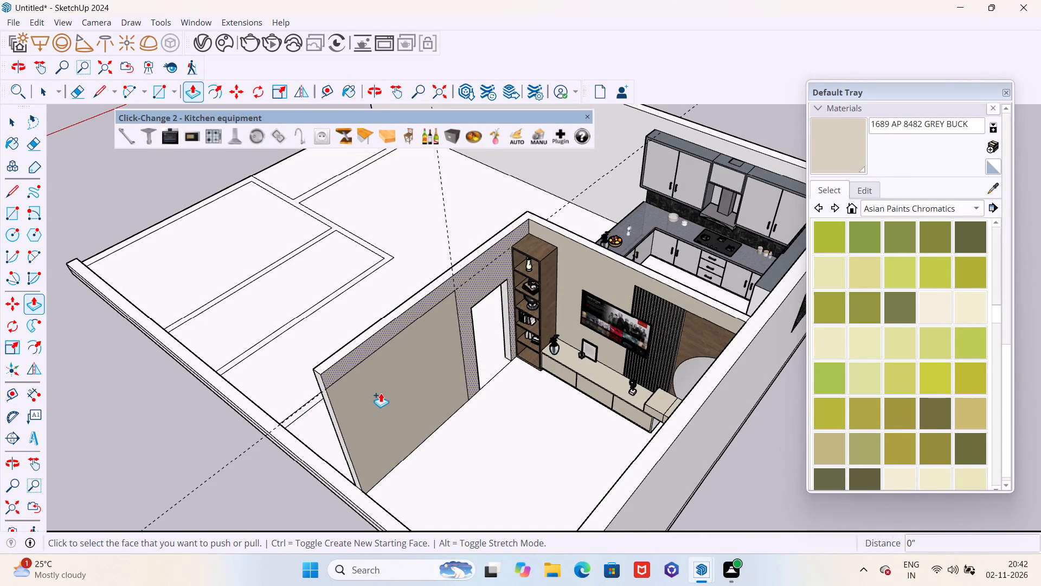
left_click(381, 393)
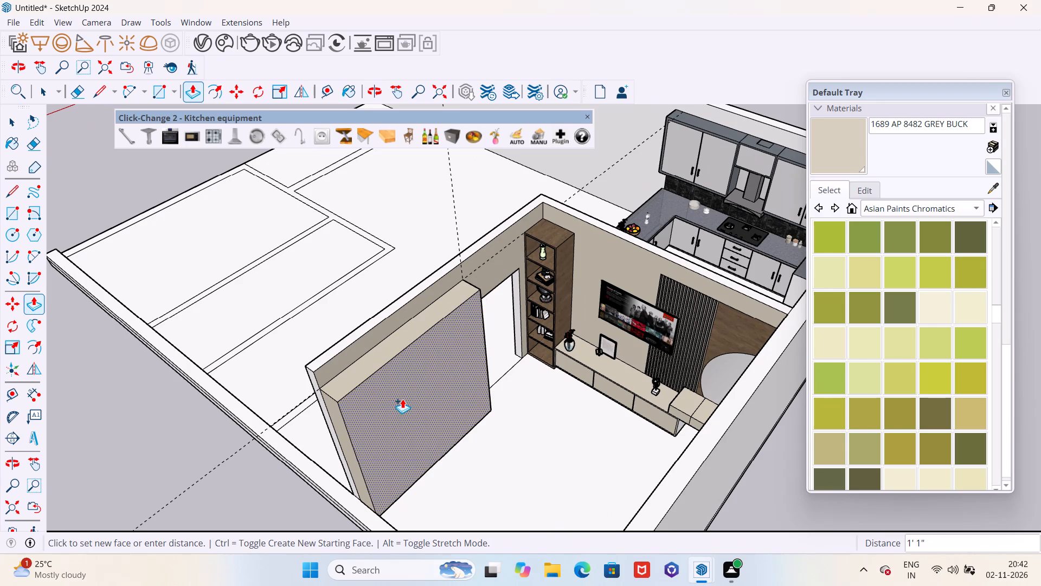
type("18\"")
key("Return")
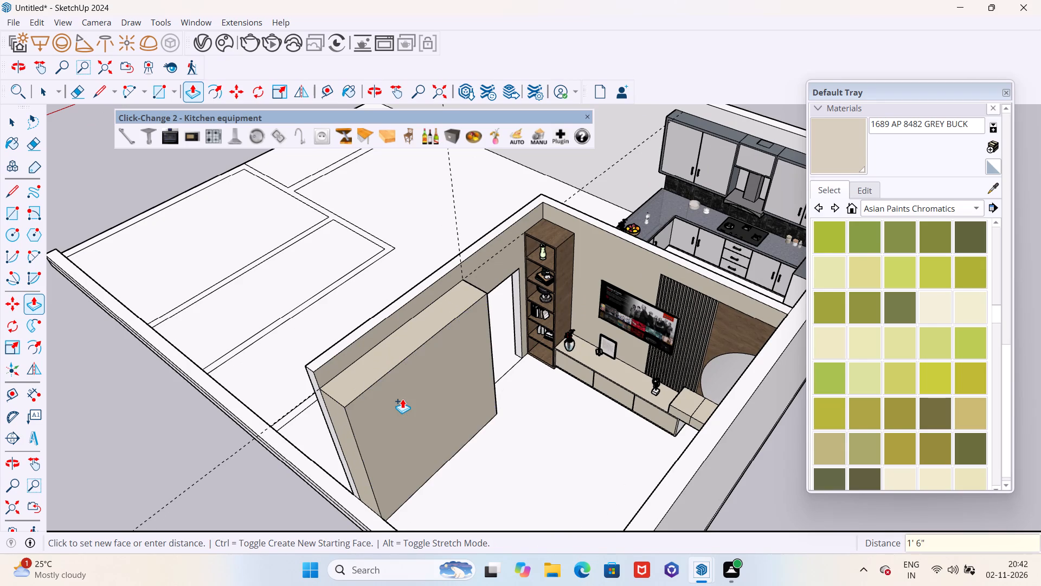
middle_click_drag(403, 396, 394, 328)
key("space")
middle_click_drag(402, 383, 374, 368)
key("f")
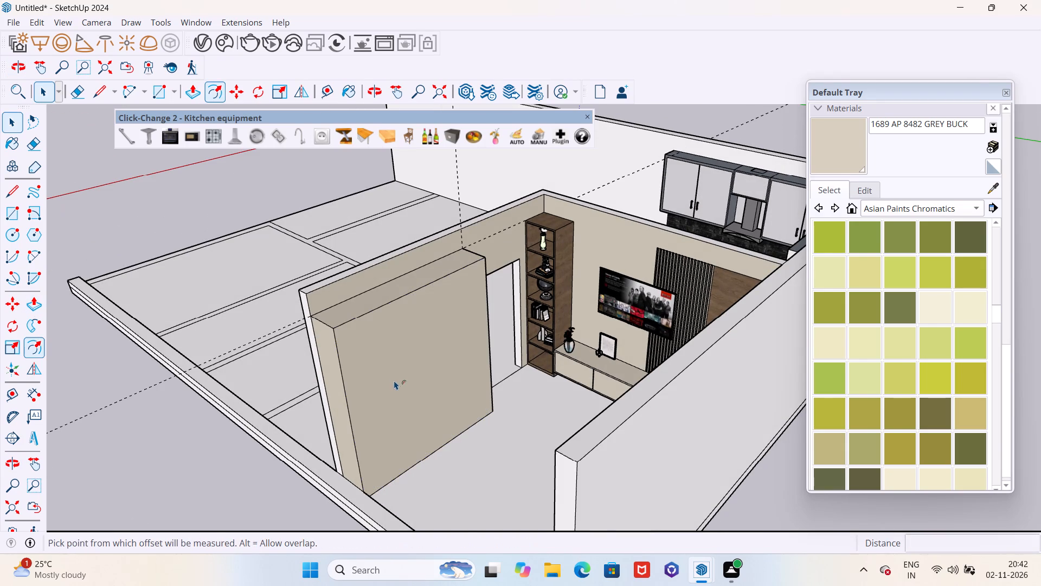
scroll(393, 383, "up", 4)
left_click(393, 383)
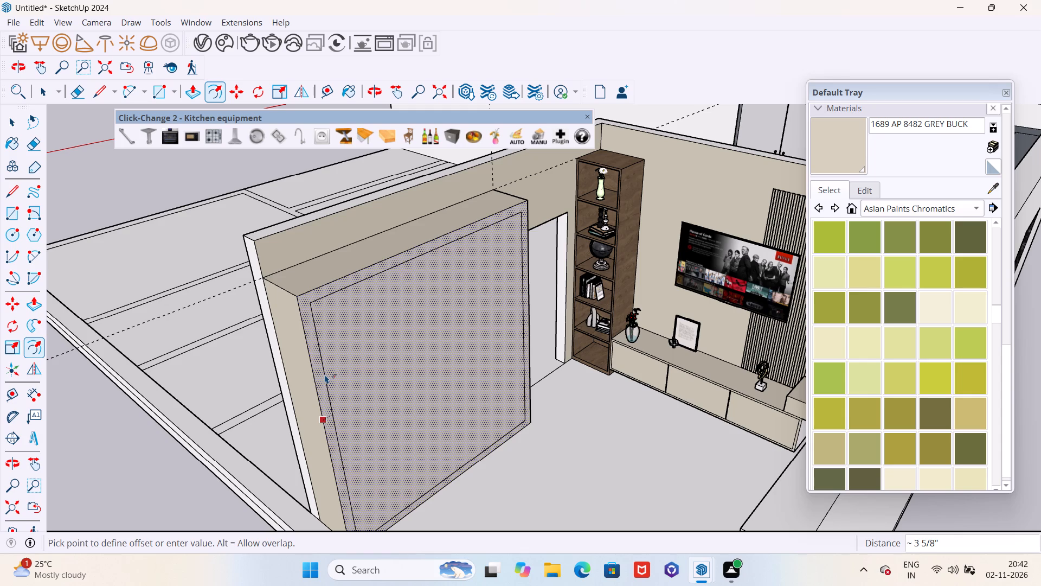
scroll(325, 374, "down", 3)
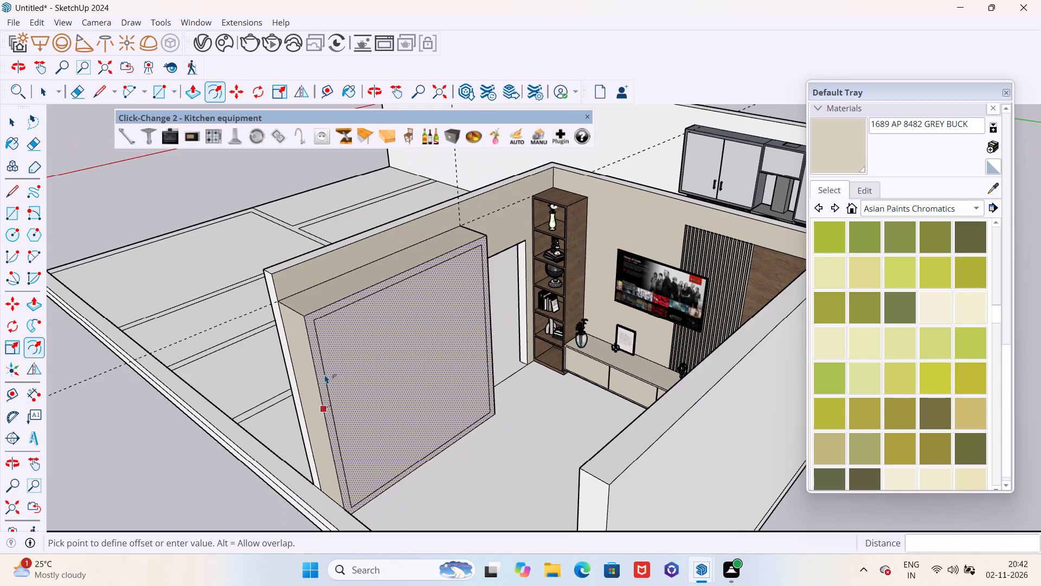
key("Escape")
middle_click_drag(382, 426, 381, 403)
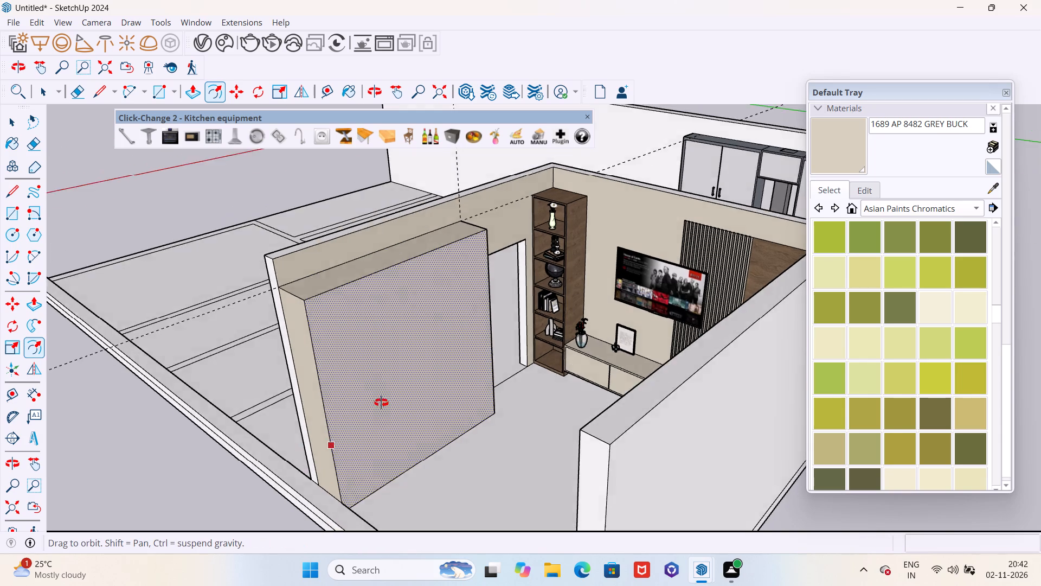
Offset the outline of the block's large front face 2" inward.
middle_click_drag(381, 403, 391, 375)
scroll(384, 417, "up", 3)
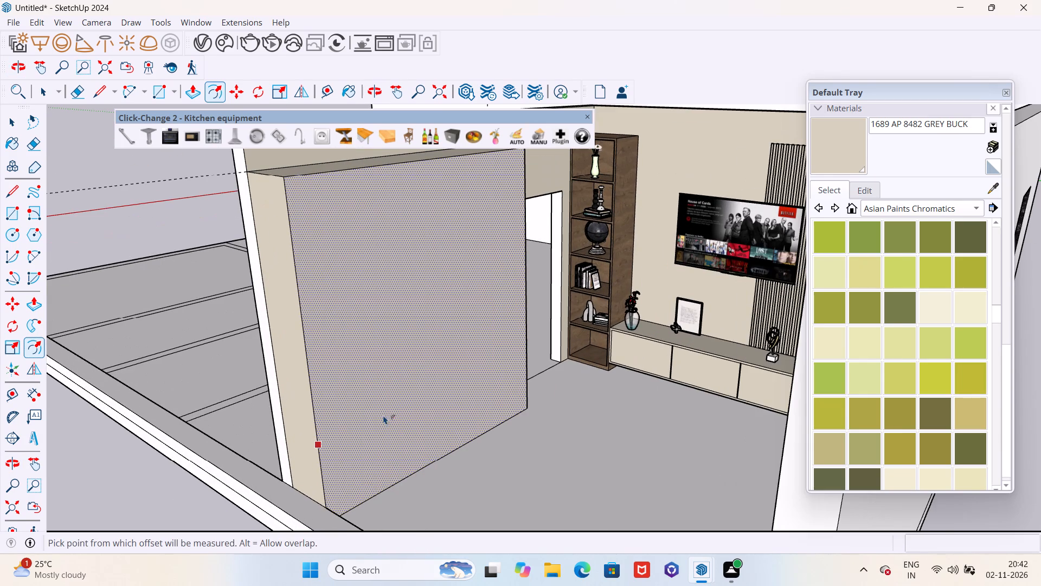
key("f")
left_click(349, 351)
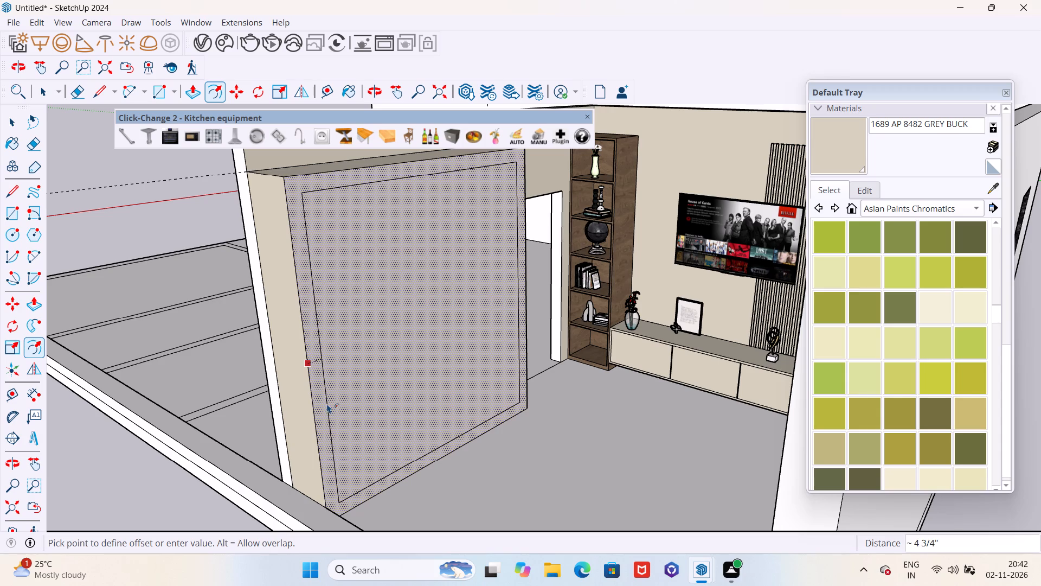
type("2\"")
key("Return")
Move the offset outline's lower edge down 2" onto the block's bottom edge at the floor.
scroll(370, 370, "down", 5)
middle_click_drag(366, 379, 344, 393)
scroll(381, 450, "up", 10)
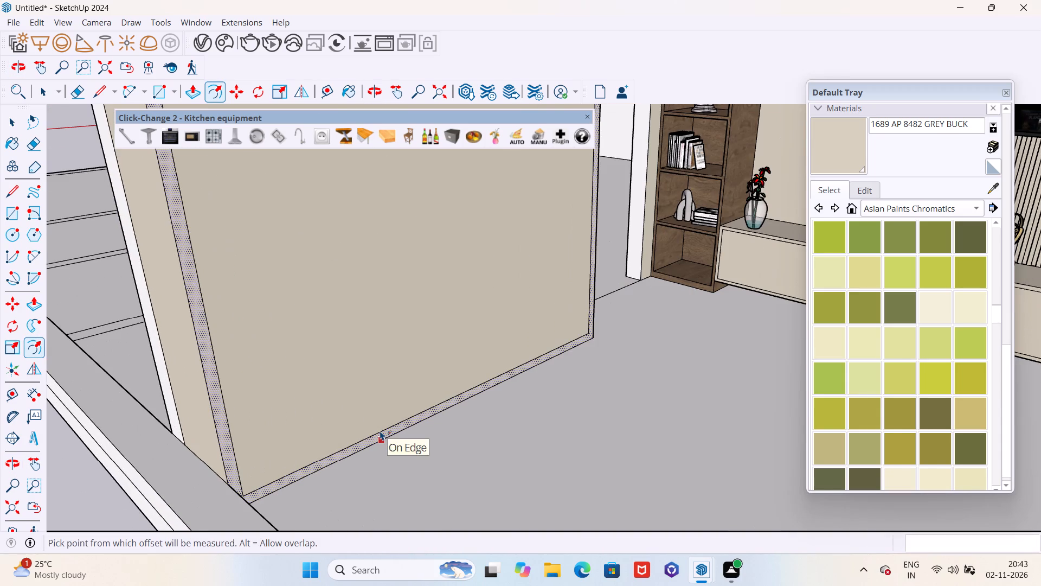
left_click(380, 431)
key("Escape")
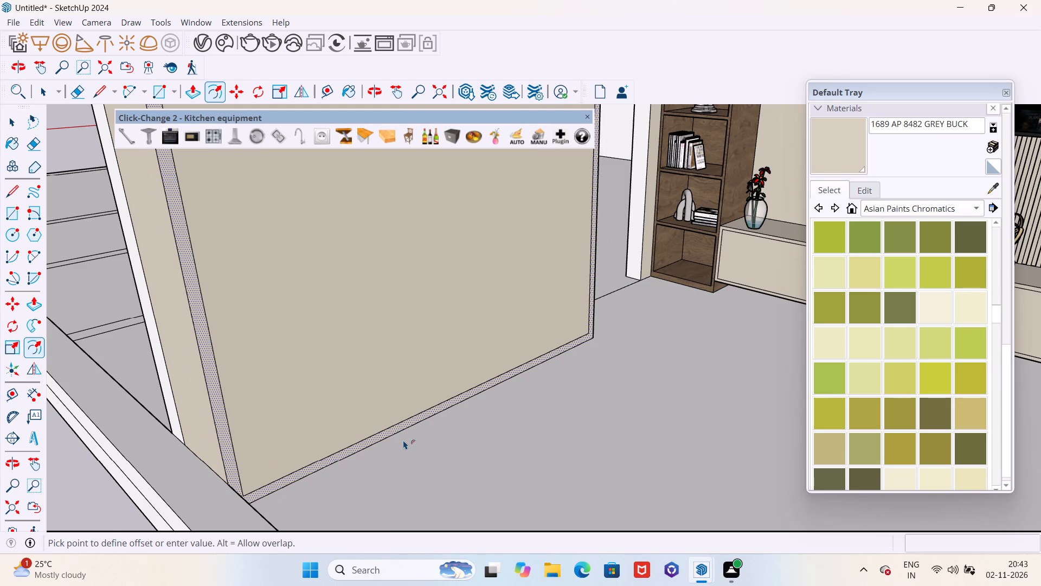
key("space")
key("space")
key("space")
key("space")
left_click(416, 447)
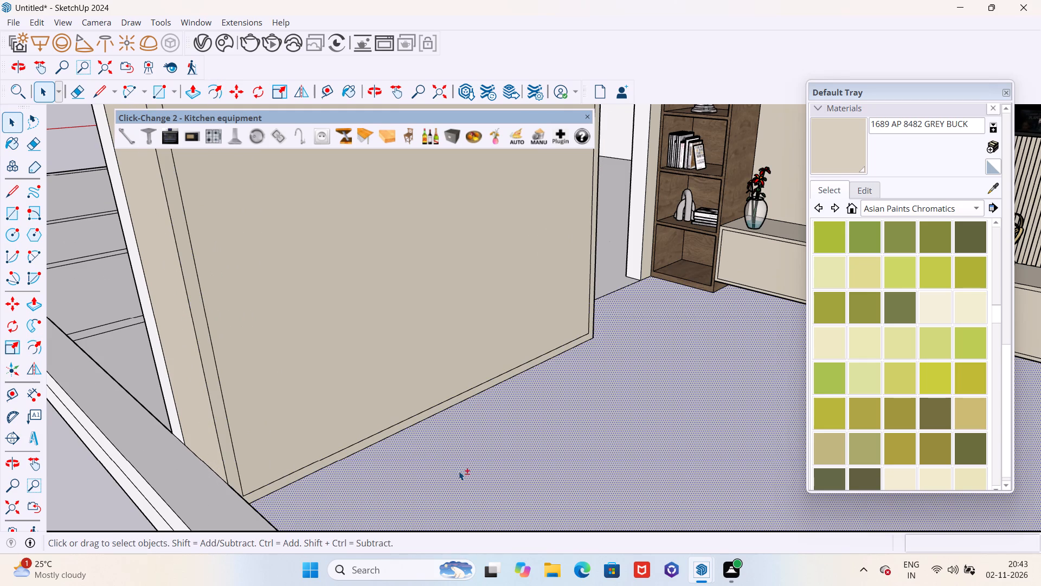
left_click(459, 471, "shift")
scroll(416, 415, "up", 4)
left_click(416, 415)
key("m")
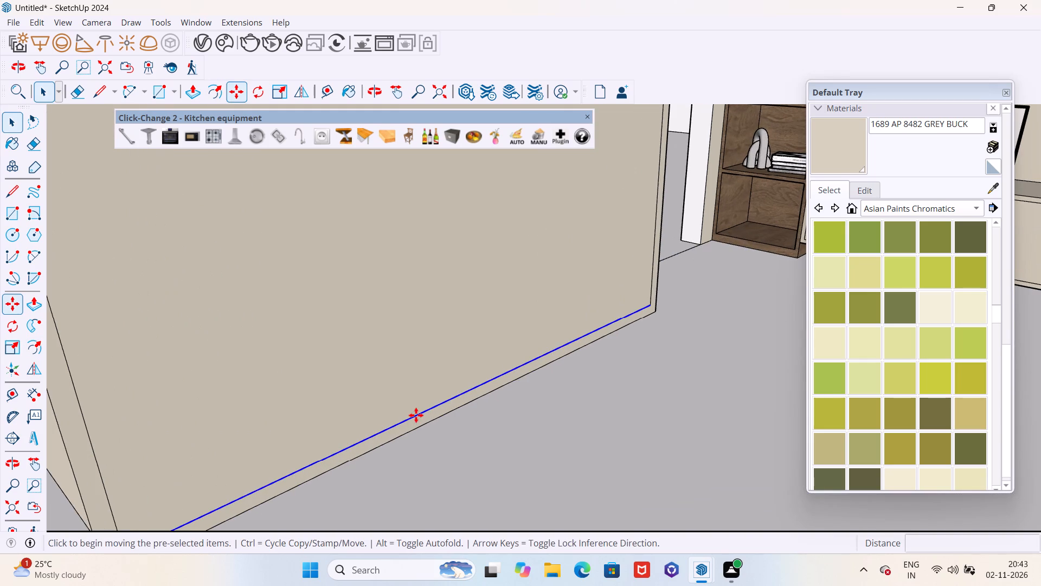
left_click(416, 415)
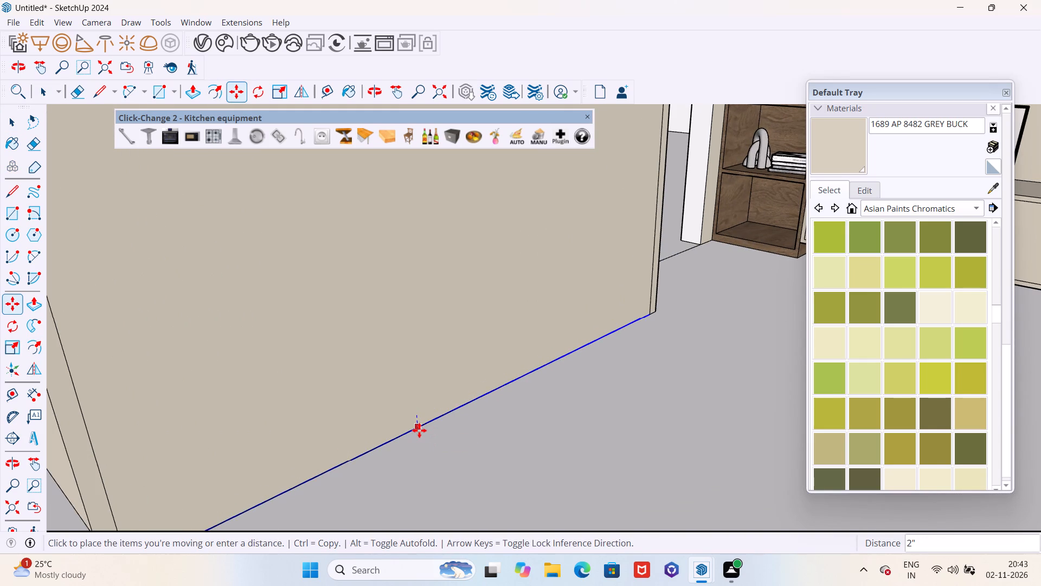
left_click(419, 430)
Copy the front face's complete bottom edge 3" upward to mark off a skirting strip.
scroll(560, 428, "down", 10)
middle_click_drag(547, 437, 513, 447)
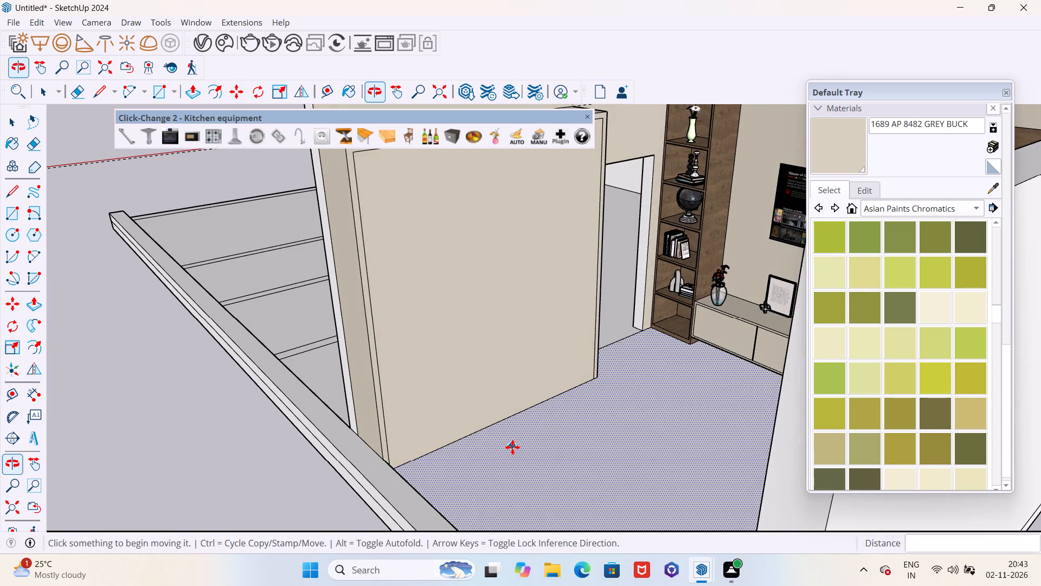
key("space")
scroll(477, 447, "up", 3)
left_click(470, 430)
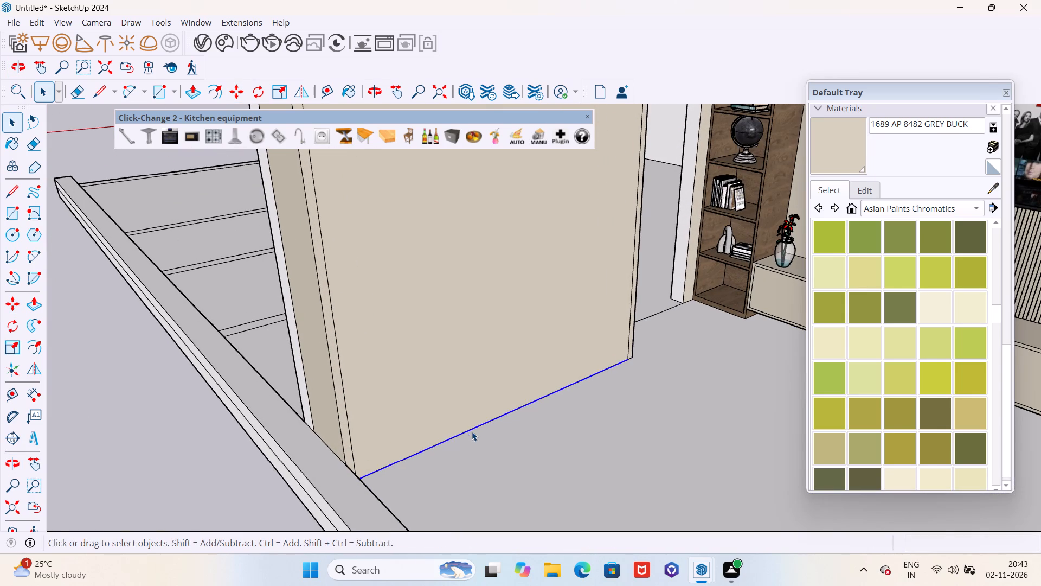
middle_click_drag(463, 451, 435, 455)
scroll(383, 457, "up", 5)
middle_click_drag(388, 470, 338, 478)
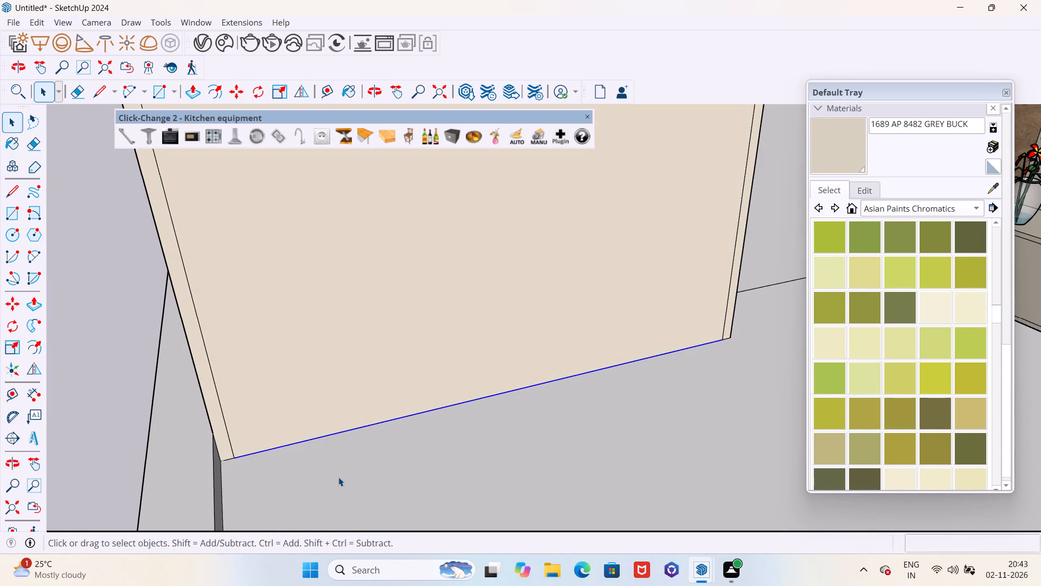
left_click(225, 460, "shift")
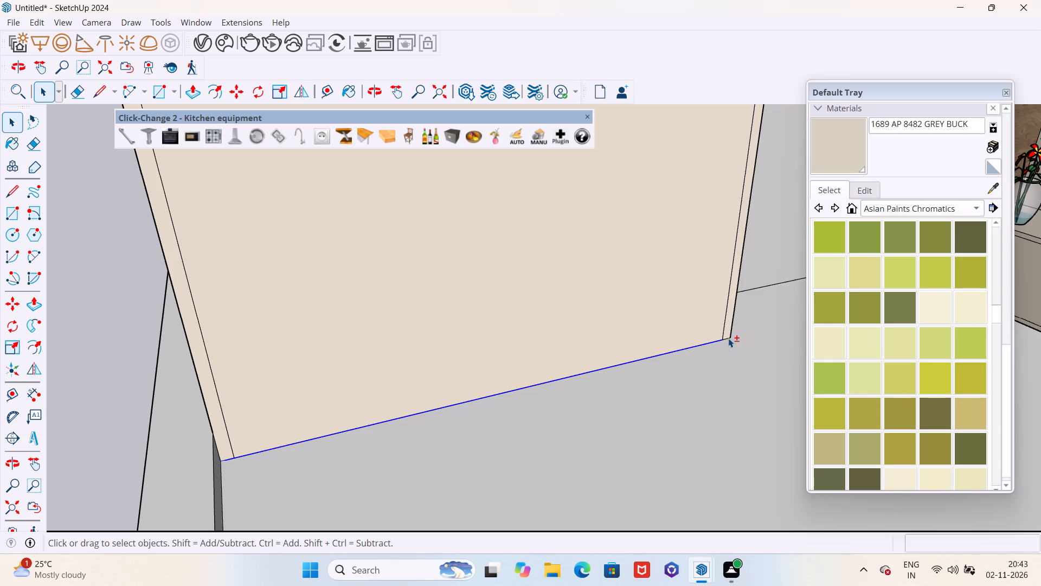
left_click(726, 338, "shift")
key("m")
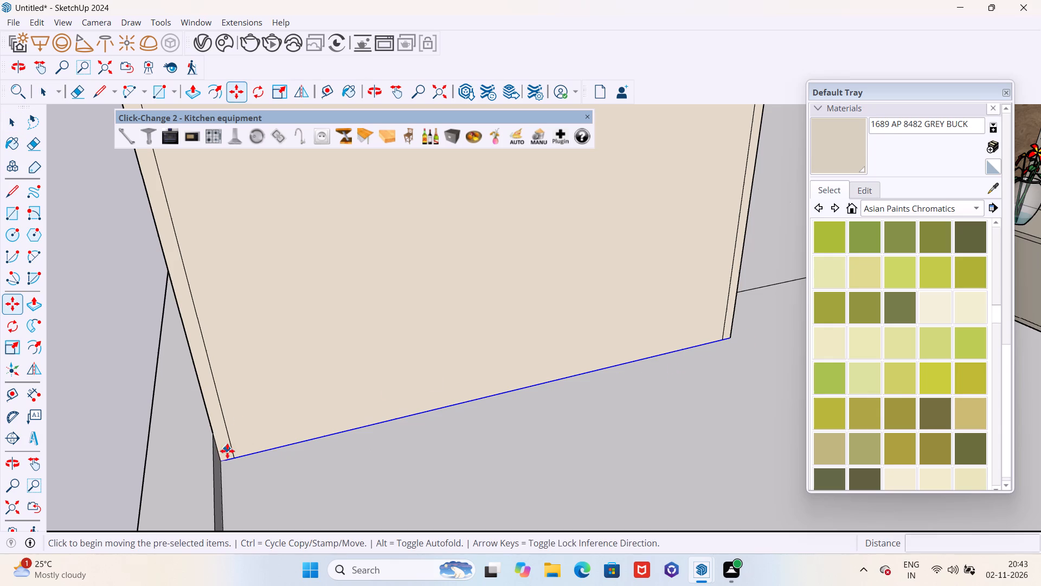
scroll(225, 465, "up", 3)
left_click(222, 460)
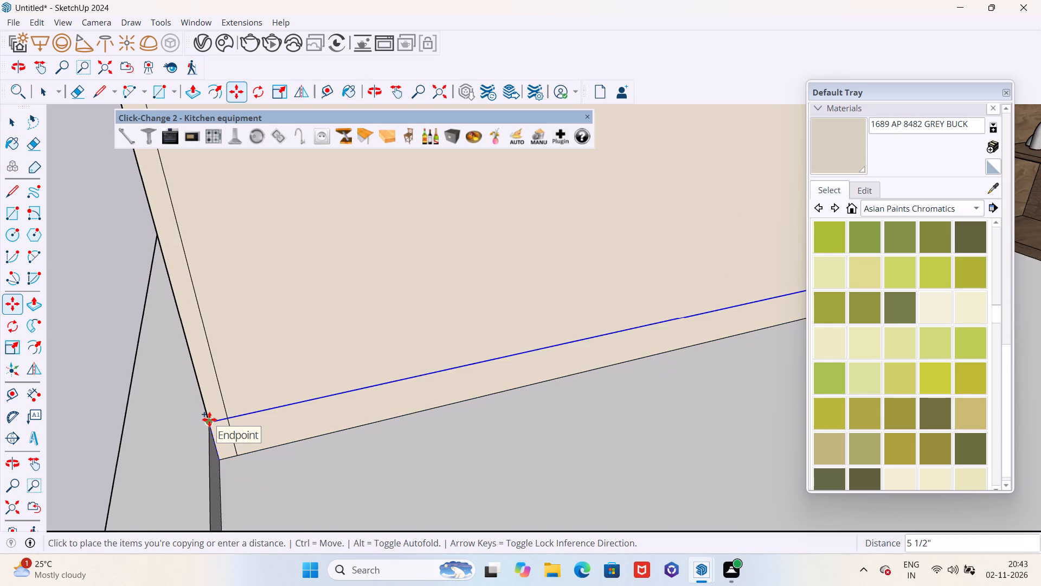
type("3\"")
key("Return")
Erase the short vertical border segments crossing the 3" bottom strip at both ends of the front face.
middle_click_drag(286, 436, 355, 437)
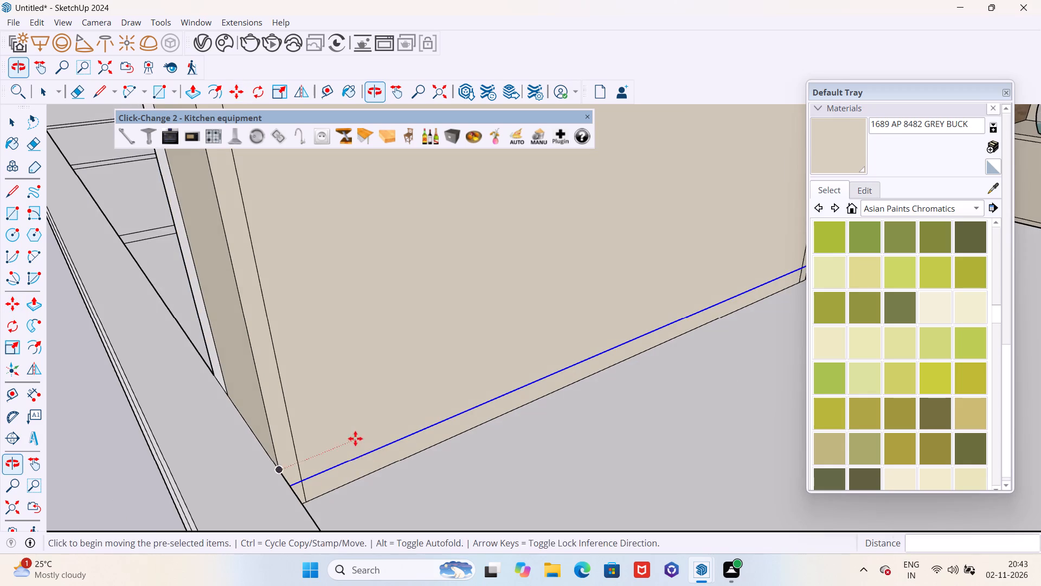
middle_click_drag(396, 506, 361, 507)
key("e")
scroll(283, 500, "up", 4)
left_click_drag(267, 467, 258, 469)
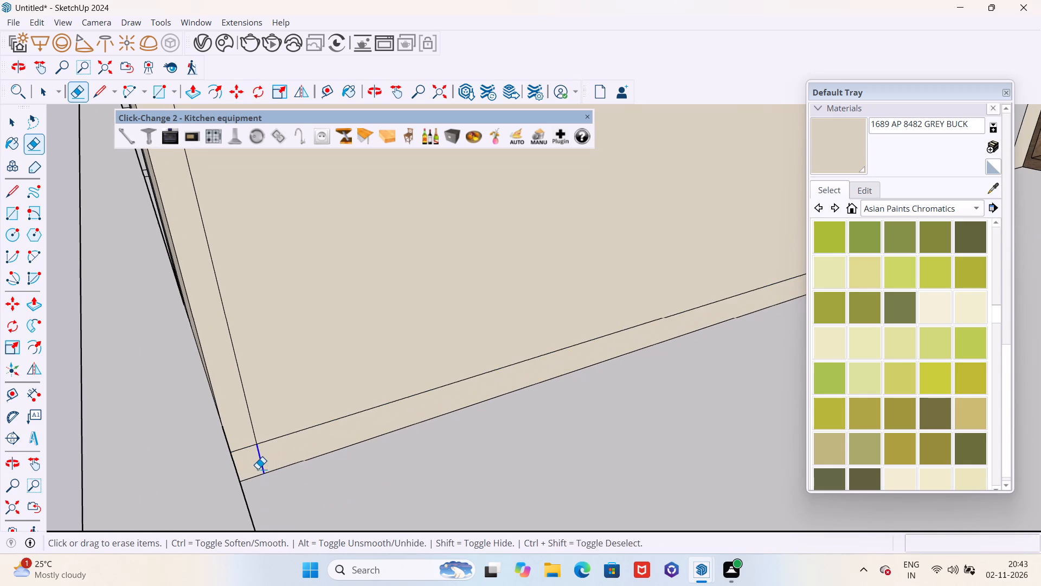
scroll(252, 474, "down", 9)
scroll(655, 357, "up", 10)
left_click_drag(693, 315, 688, 316)
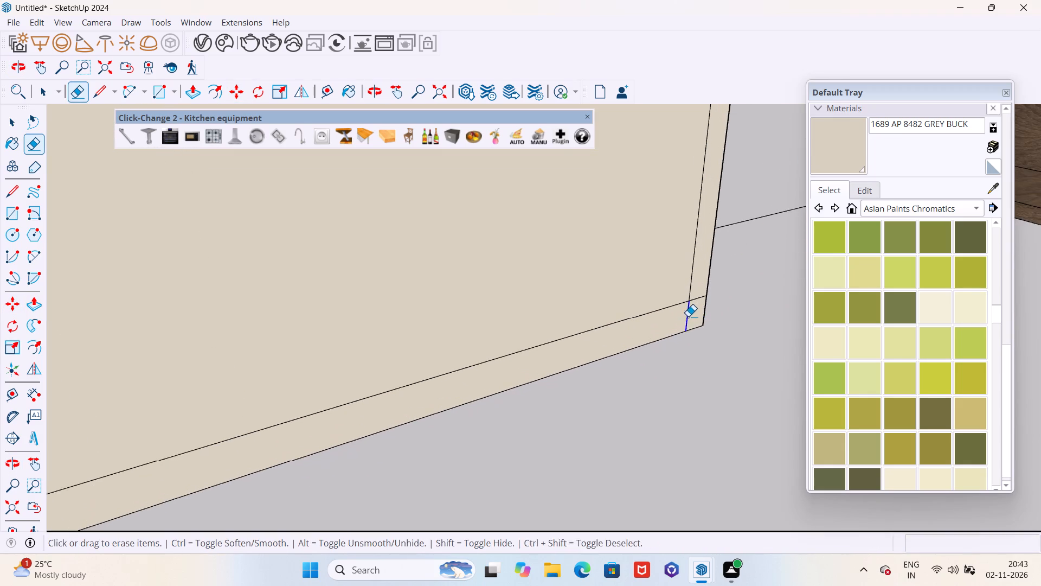
left_click_drag(688, 316, 686, 317)
Push the block's bottom strip 3" inward with Push/Pull to form a recessed toe kick.
scroll(675, 341, "down", 4)
middle_click_drag(658, 361, 673, 359)
key("p")
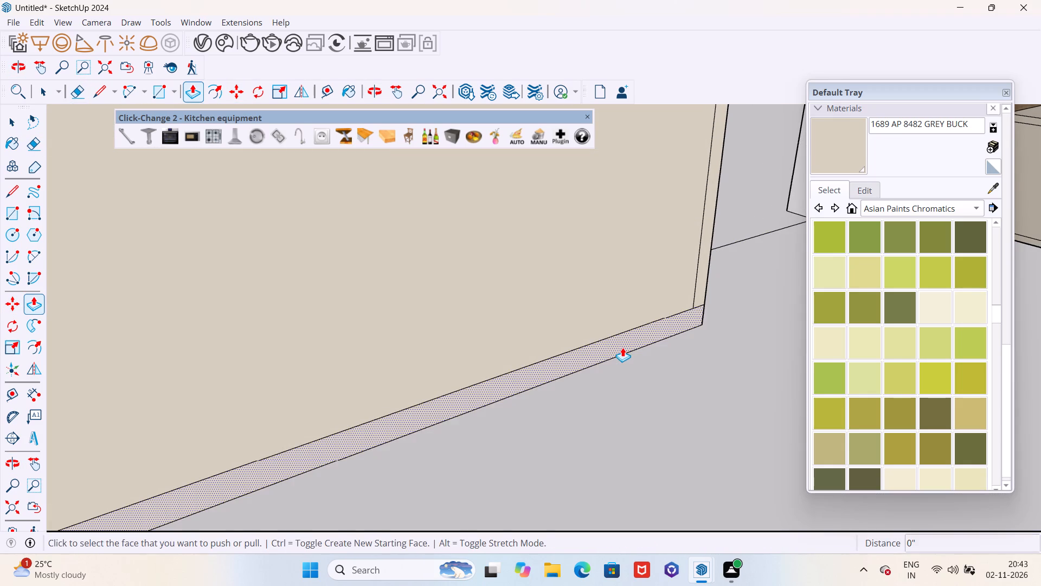
left_click(622, 347)
type("3\"")
key("Return")
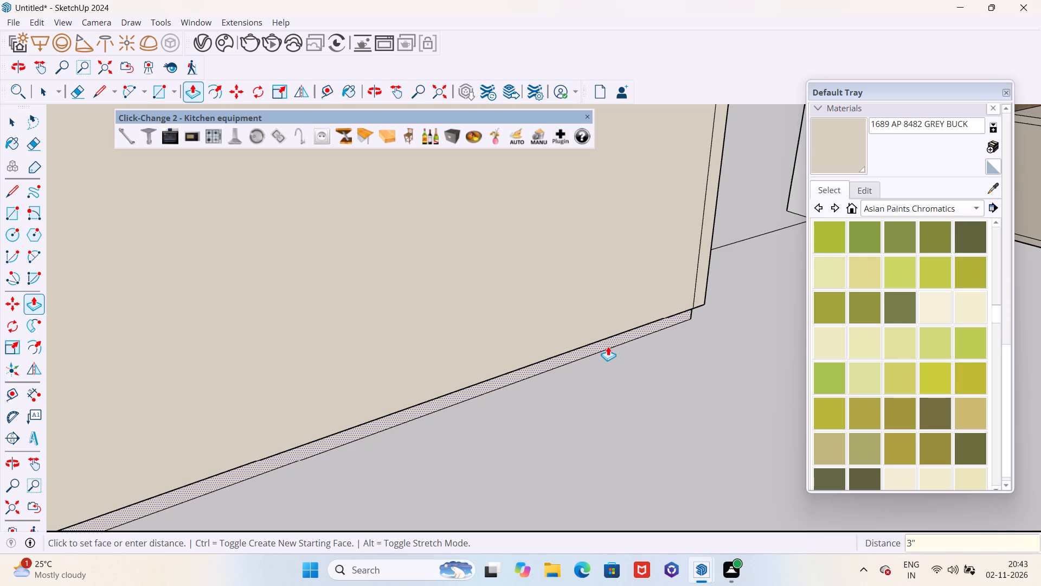
Copy the full vertical border line farthest from the doorway 7' 11" along the cabinet front onto the doorway-side border line.
scroll(729, 371, "down", 4)
scroll(735, 368, "up", 1)
scroll(735, 368, "down", 13)
scroll(667, 416, "down", 4)
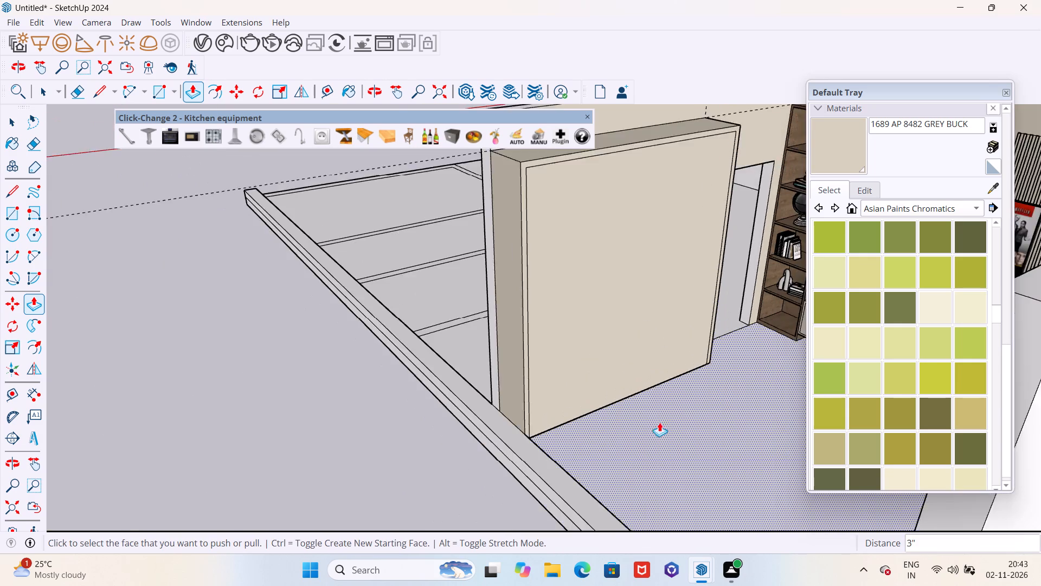
middle_click_drag(653, 426, 652, 409)
key("space")
middle_click_drag(650, 404, 529, 406)
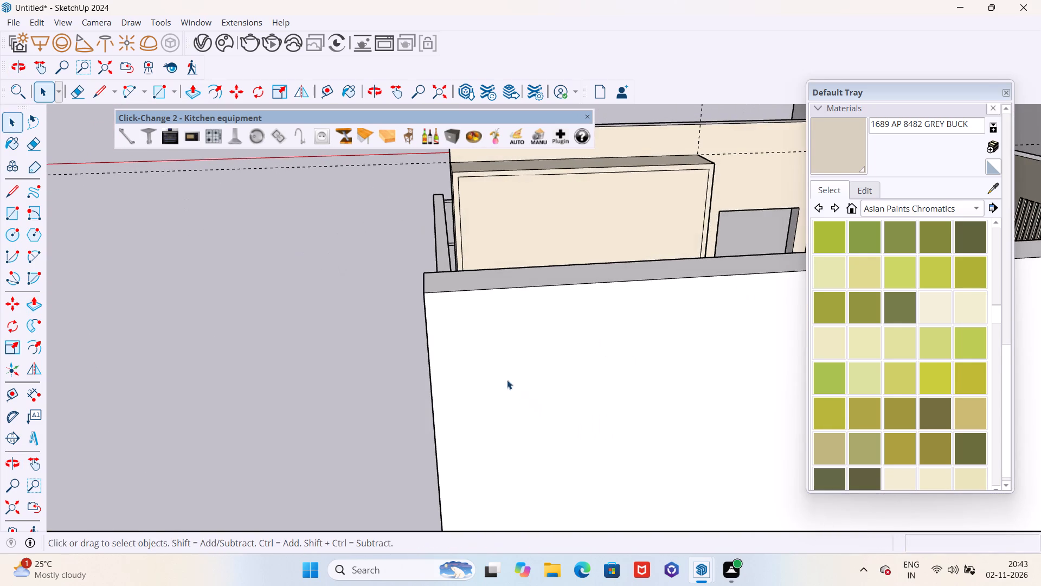
middle_click_drag(345, 294, 479, 347)
scroll(416, 334, "up", 4)
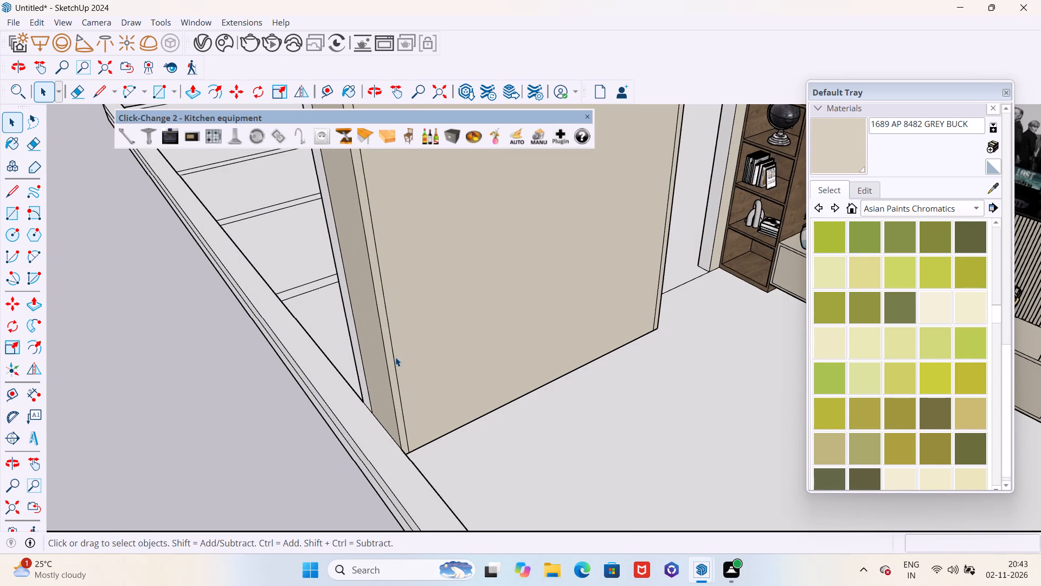
left_click(395, 357)
scroll(473, 402, "down", 4)
middle_click_drag(485, 409, 460, 388)
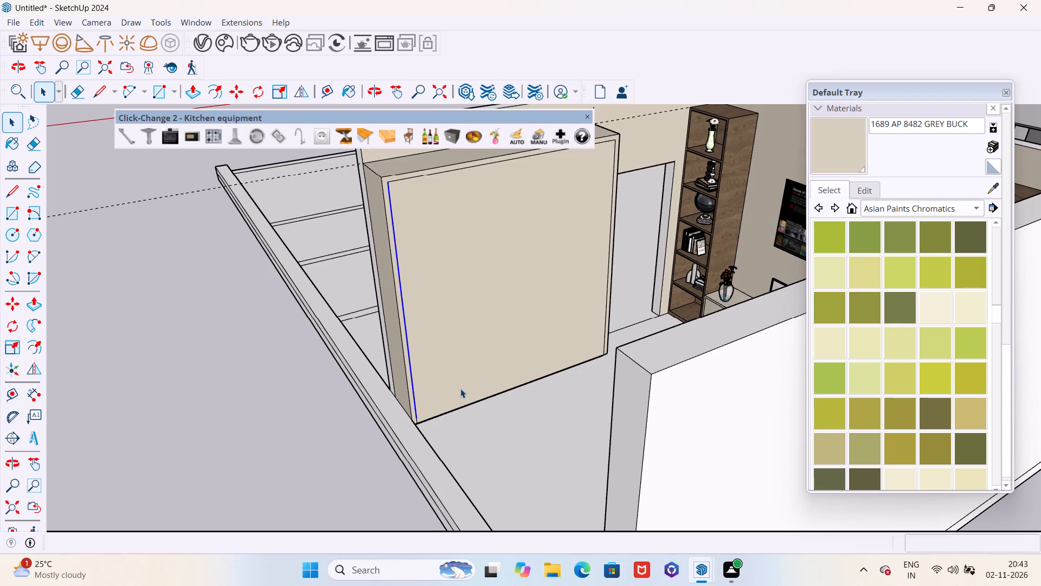
key("m")
scroll(420, 432, "up", 10)
middle_click_drag(438, 430, 409, 428)
scroll(385, 410, "up", 8)
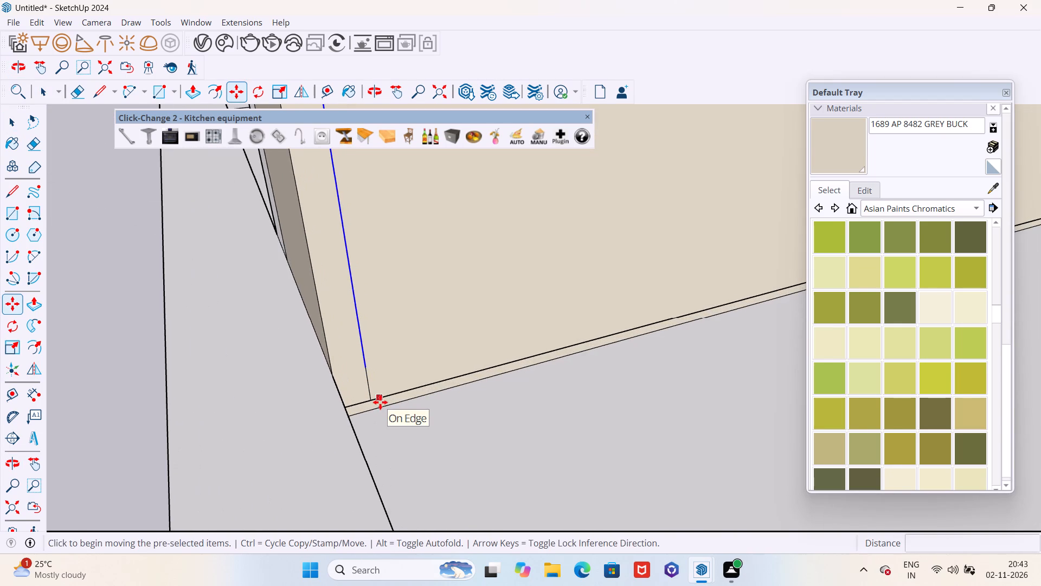
key("space")
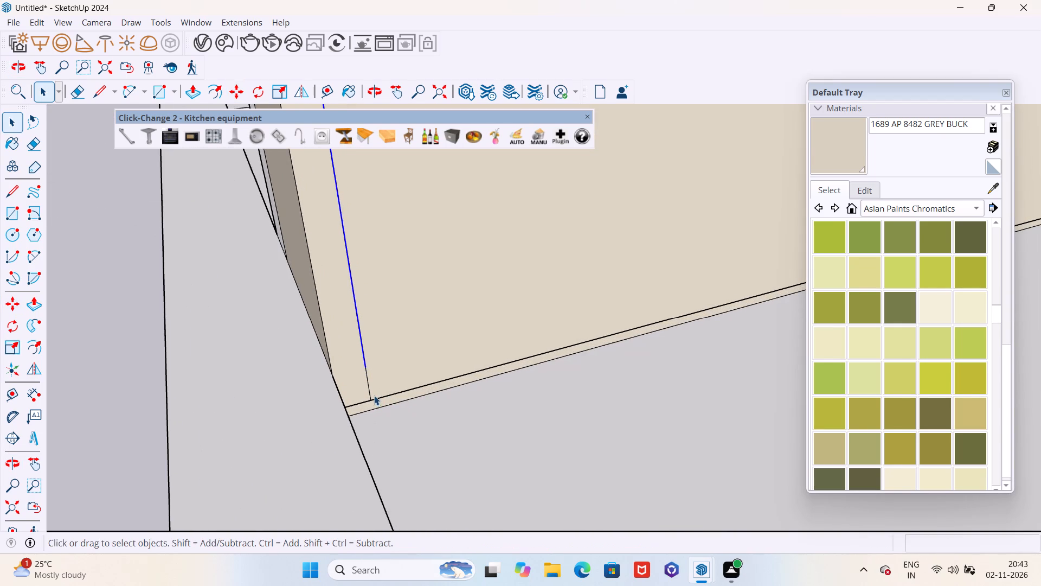
left_click(369, 383, "shift")
scroll(427, 399, "down", 9)
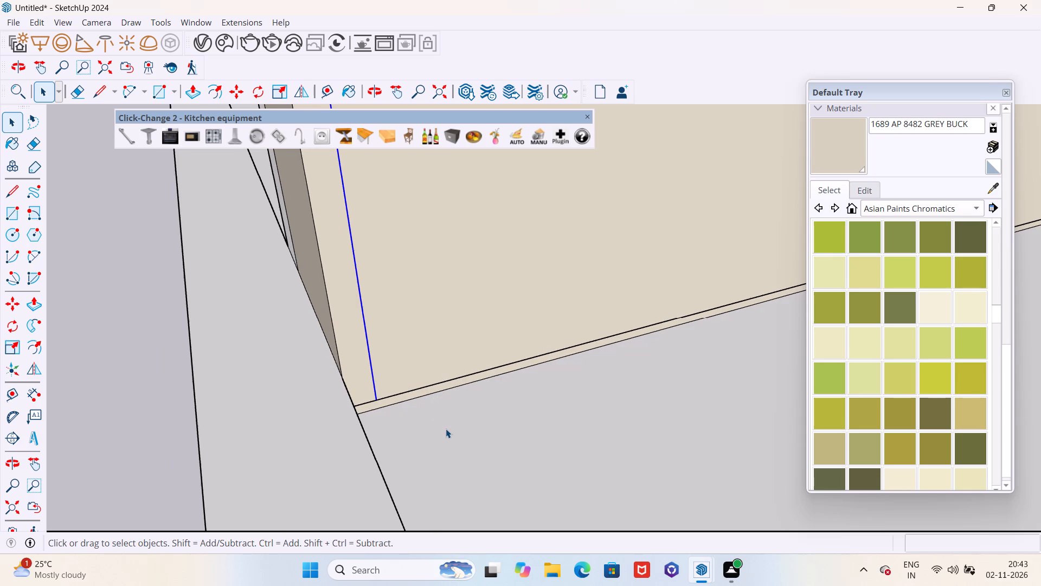
scroll(459, 418, "down", 10)
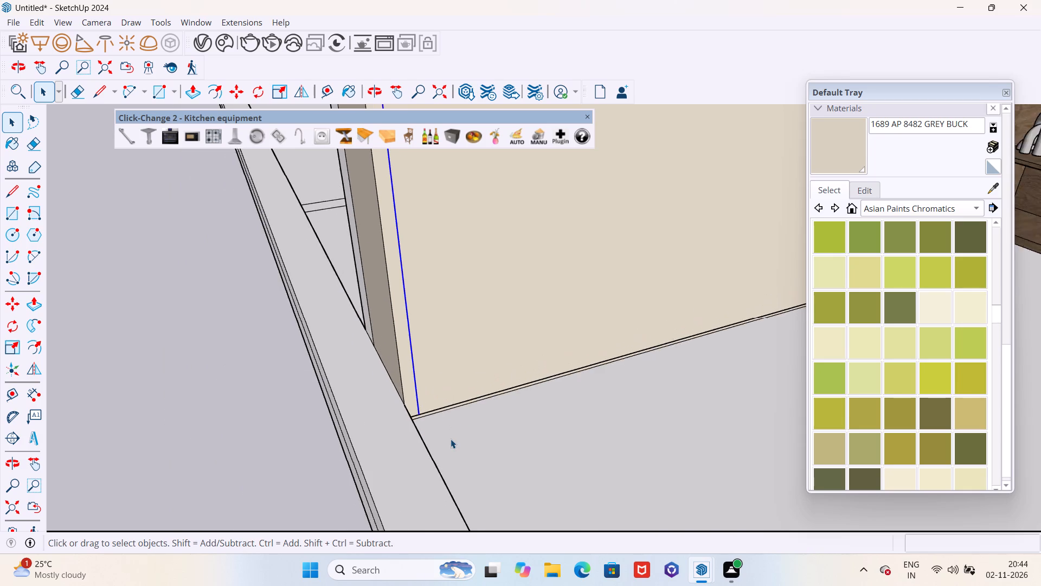
scroll(448, 443, "down", 7)
scroll(546, 438, "down", 3)
middle_click_drag(547, 438, 506, 426)
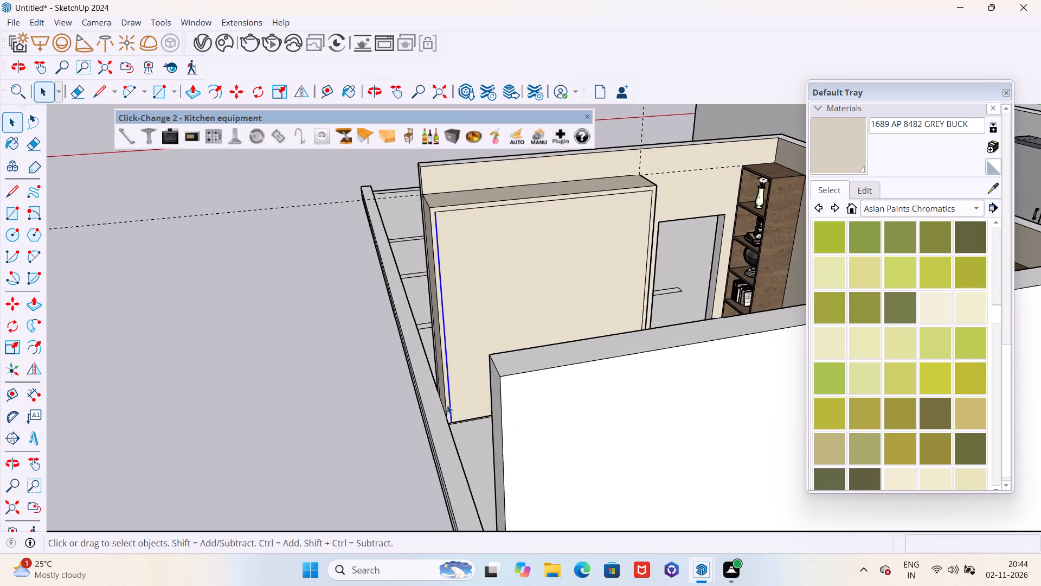
scroll(444, 405, "up", 10)
key("m")
scroll(460, 438, "up", 5)
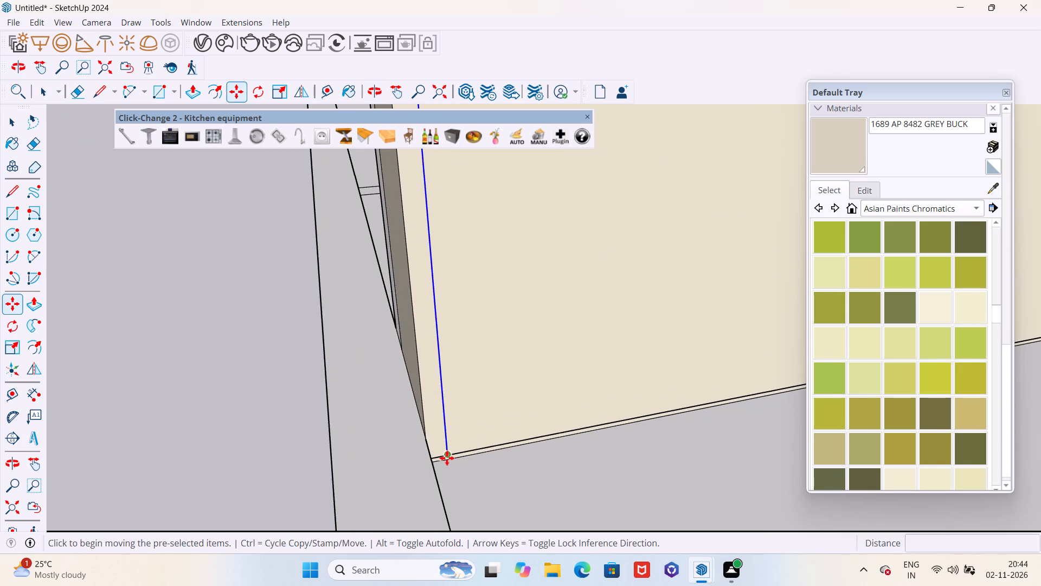
left_click(449, 457)
scroll(449, 457, "down", 10)
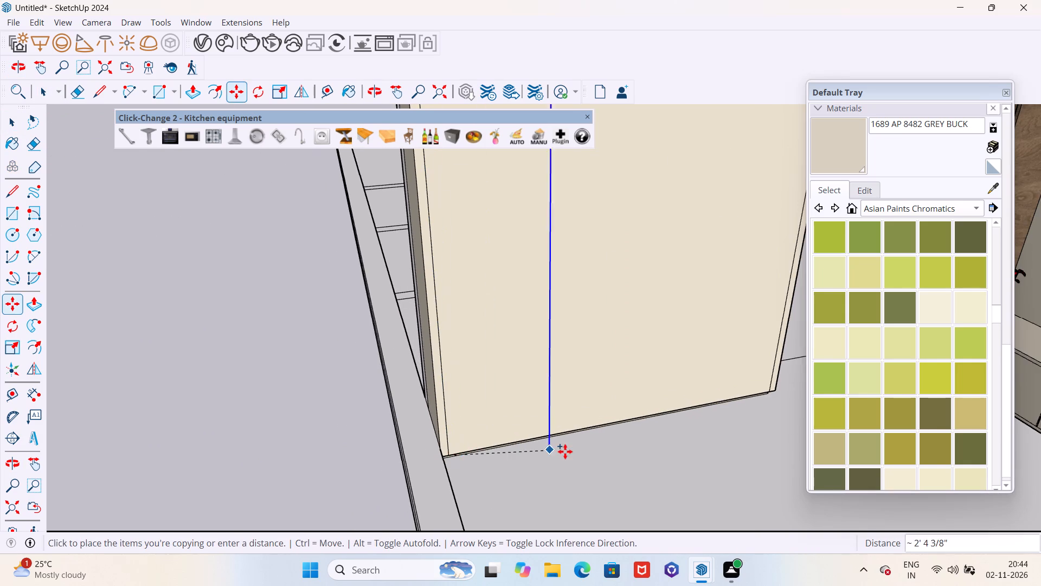
scroll(565, 451, "down", 3)
middle_click_drag(637, 391, 687, 394)
scroll(702, 394, "up", 5)
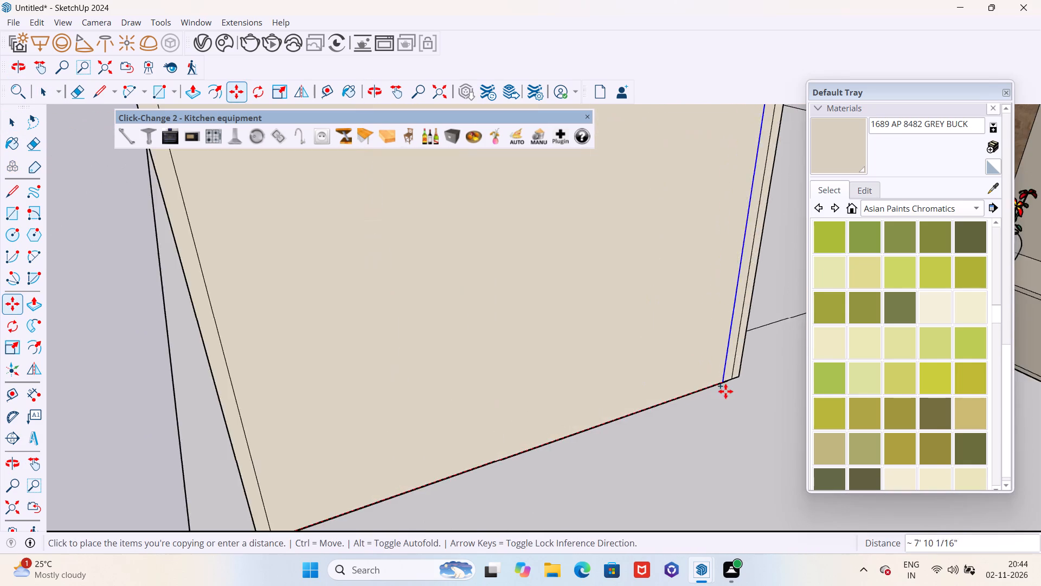
scroll(725, 391, "up", 6)
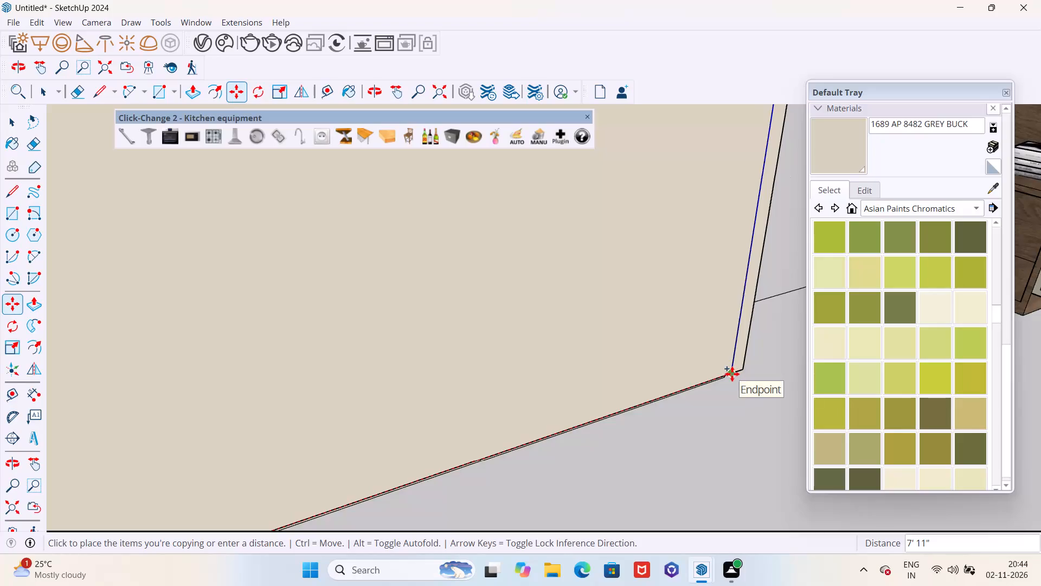
scroll(732, 374, "up", 18)
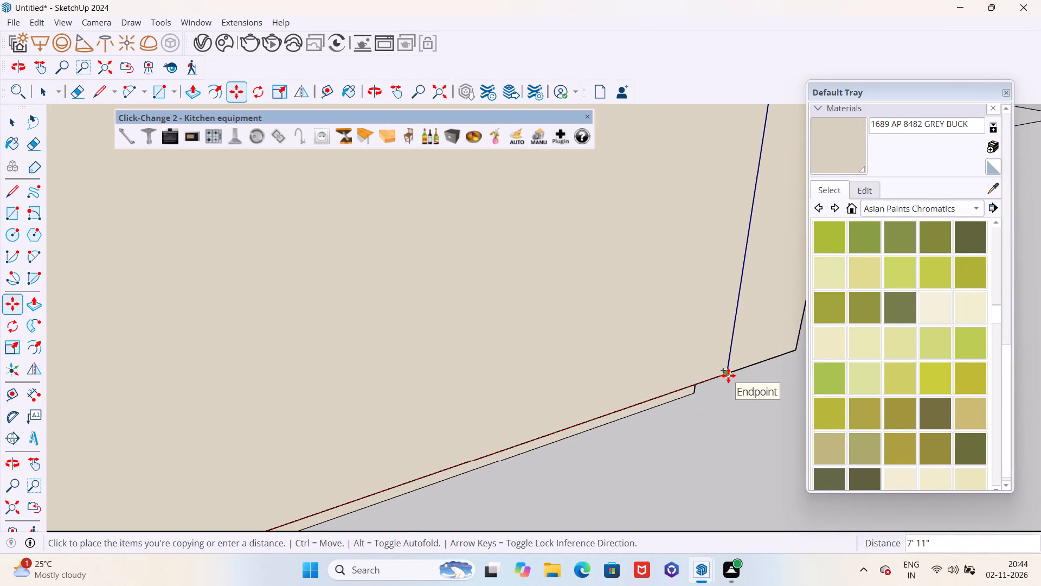
left_click(728, 375)
Divide the copied distance by 4 to place evenly spaced vertical divider lines across the cabinet front.
key("slash")
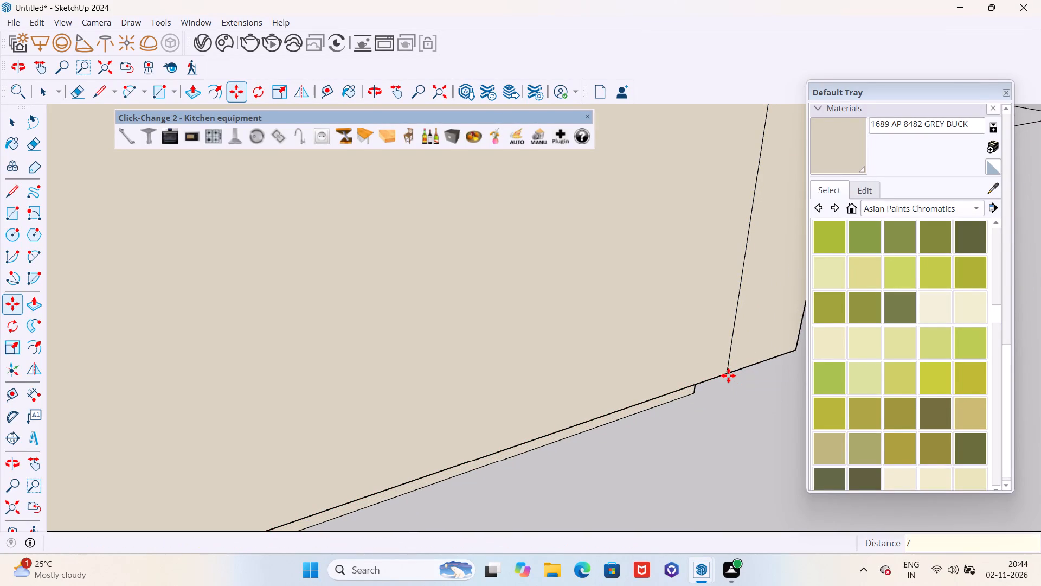
key("4")
key("Return")
scroll(728, 375, "down", 14)
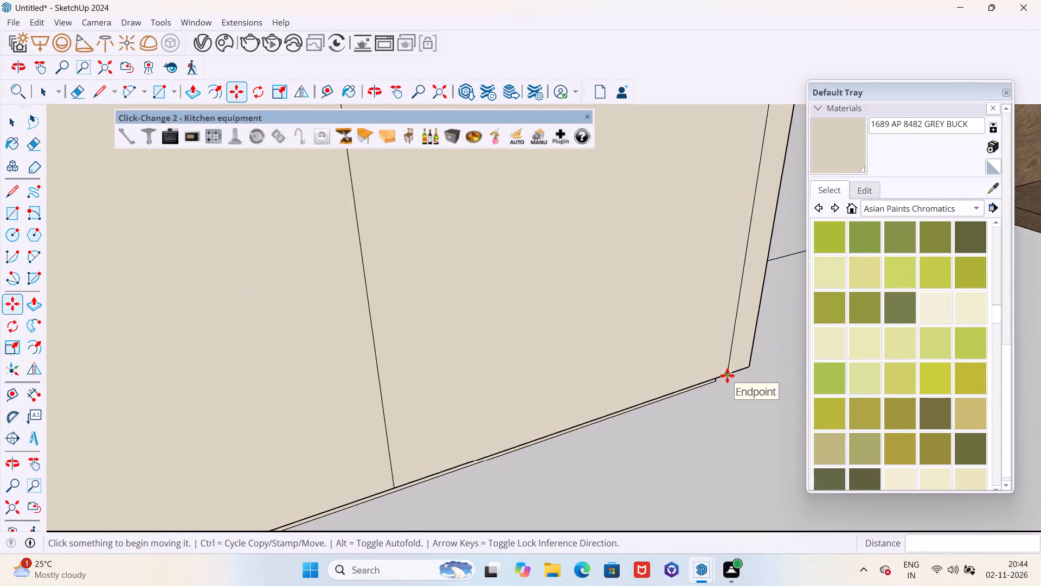
scroll(727, 375, "down", 7)
scroll(722, 378, "up", 1)
scroll(722, 378, "down", 13)
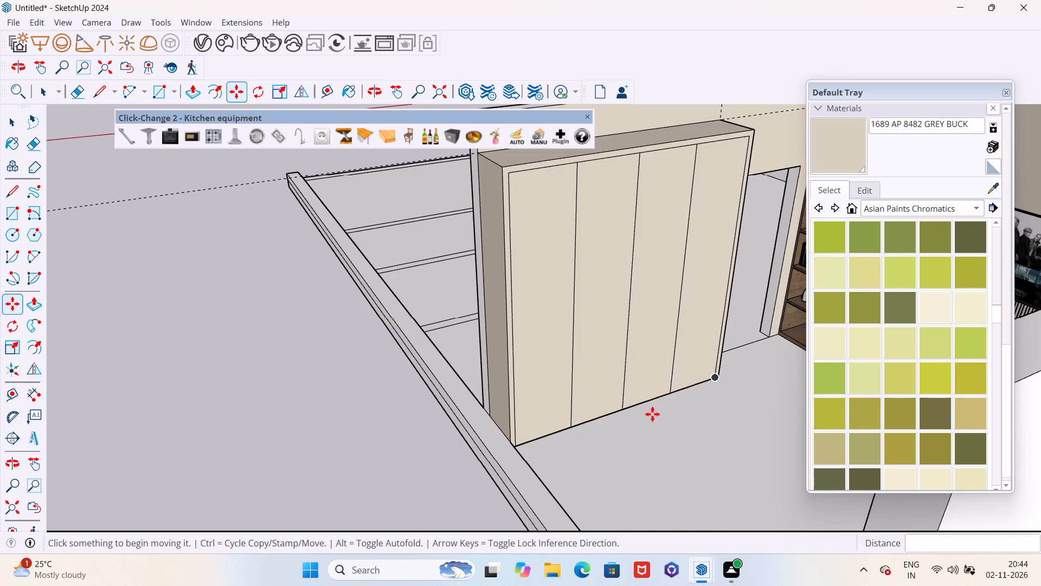
Copy the first and third vertical divider lines, at full height, 0.3" toward the doorway to outline narrow groove strips.
key("space")
scroll(666, 443, "down", 4)
middle_click_drag(664, 442, 624, 380)
scroll(652, 307, "up", 6)
scroll(650, 304, "down", 5)
middle_click_drag(614, 333, 679, 342)
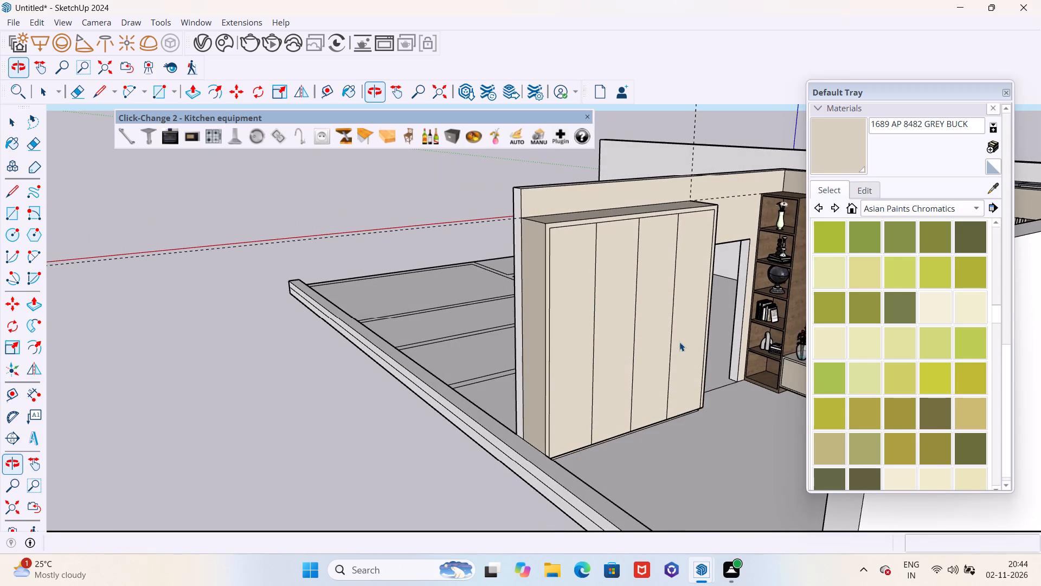
scroll(632, 358, "up", 4)
key("space")
left_click(572, 379)
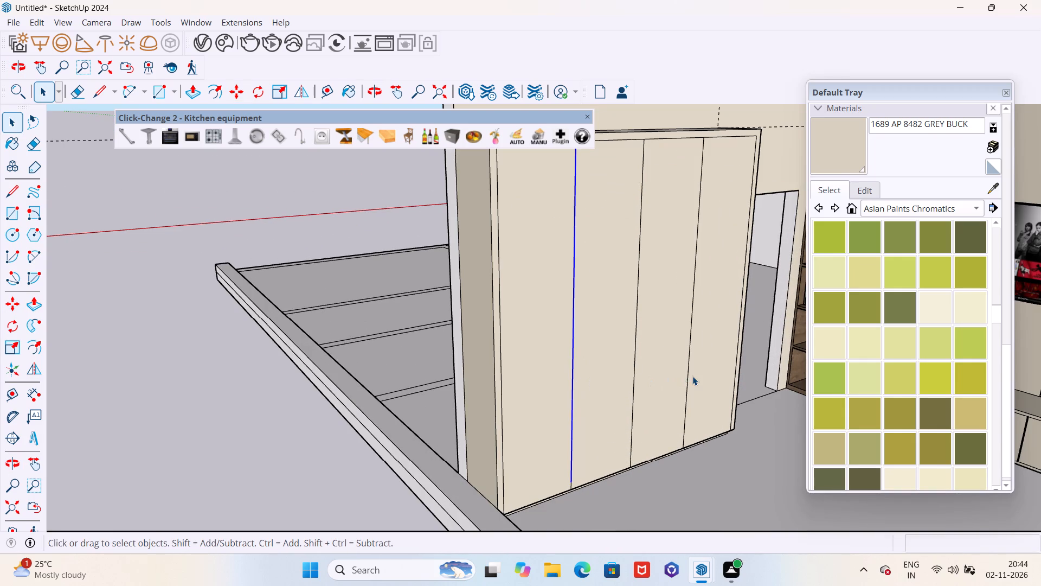
left_click(691, 362, "shift")
middle_click_drag(674, 439, 648, 446)
scroll(554, 494, "up", 9)
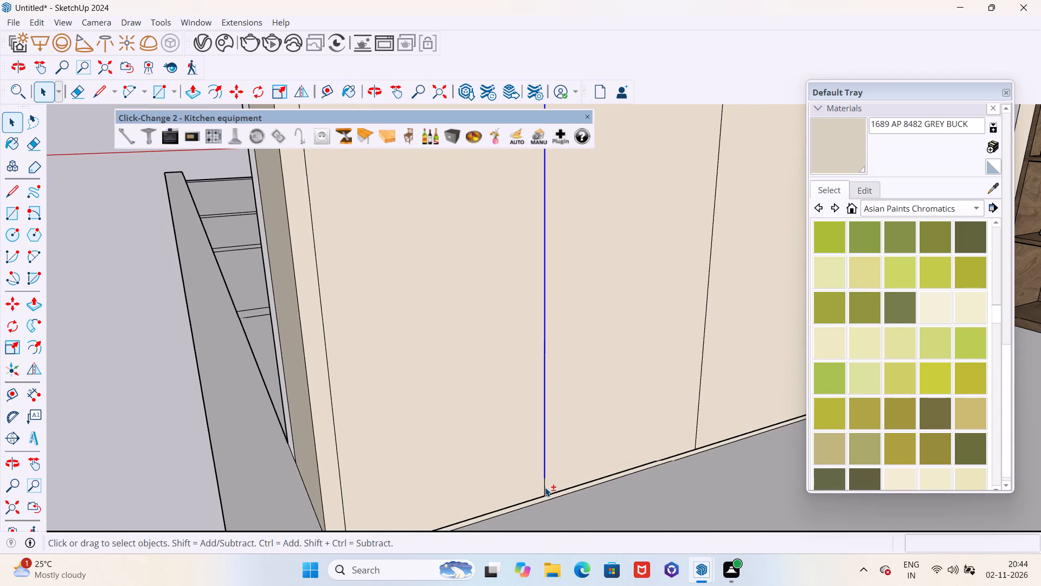
left_click(545, 487, "shift")
scroll(449, 416, "down", 5)
scroll(717, 411, "up", 10)
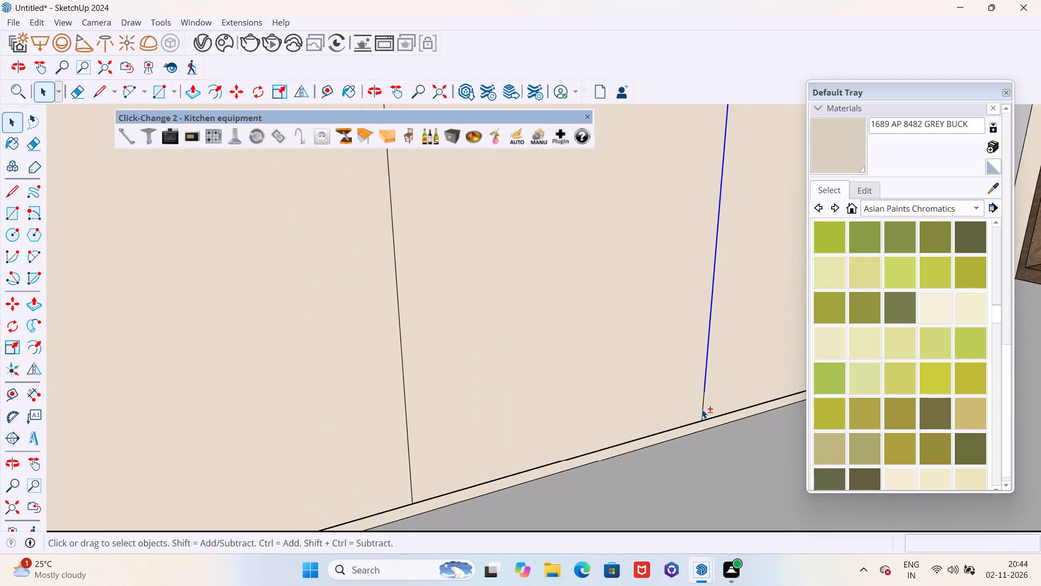
left_click(704, 413, "shift")
scroll(719, 380, "down", 5)
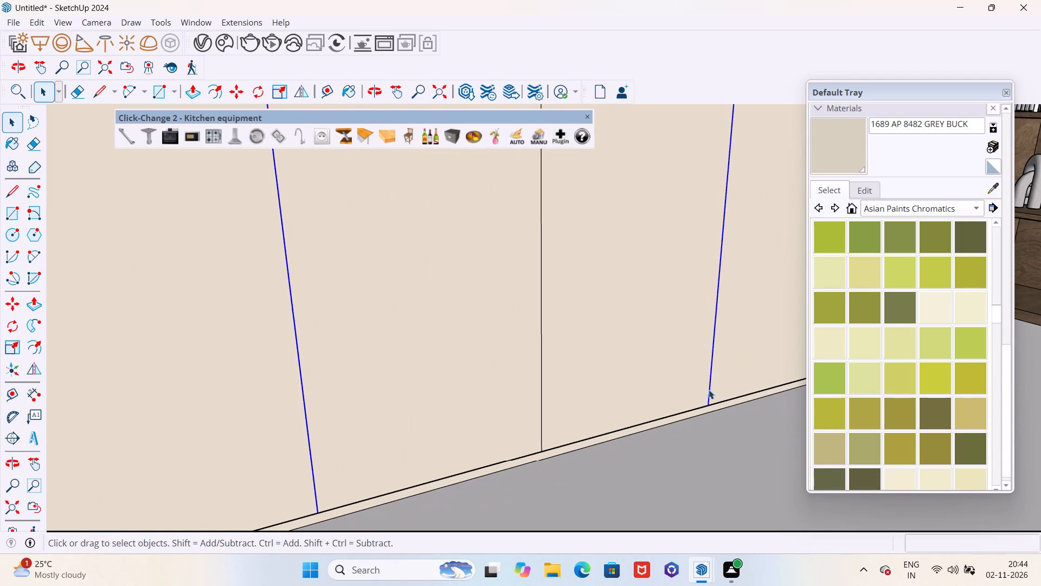
key("m")
scroll(579, 386, "down", 5)
scroll(446, 456, "up", 13)
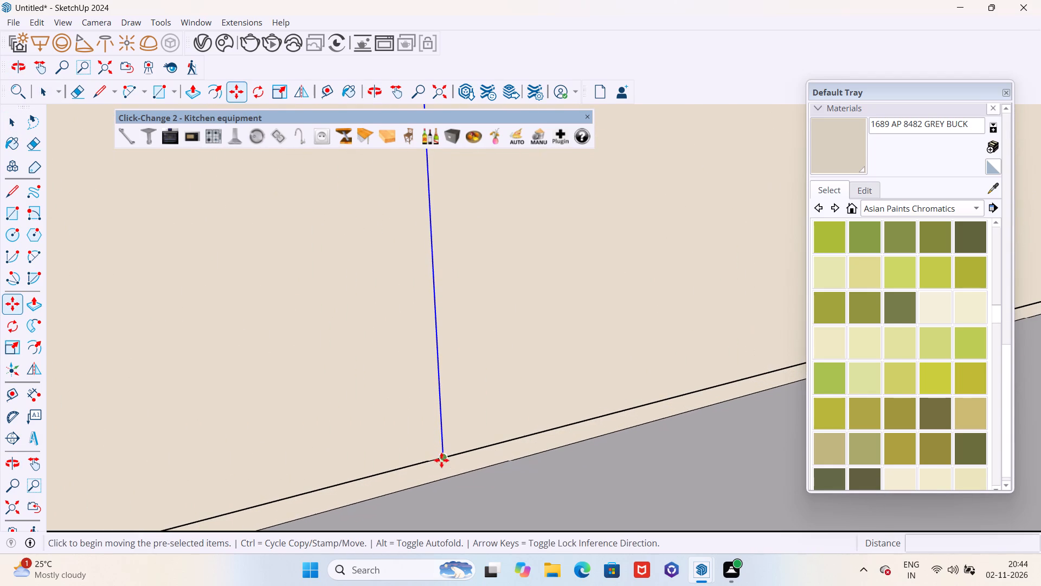
left_click(444, 460)
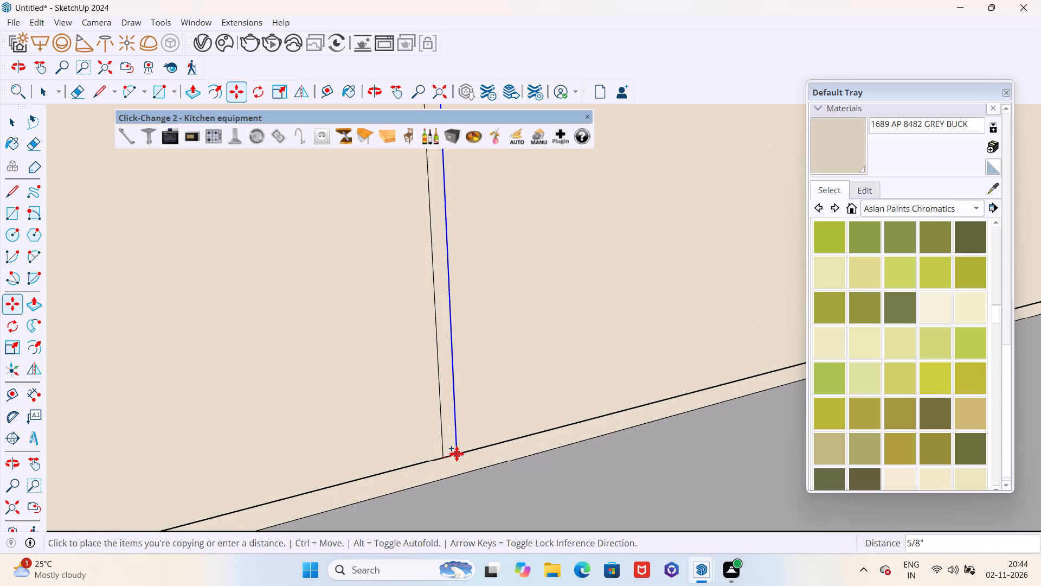
type(".3\"")
key("Return")
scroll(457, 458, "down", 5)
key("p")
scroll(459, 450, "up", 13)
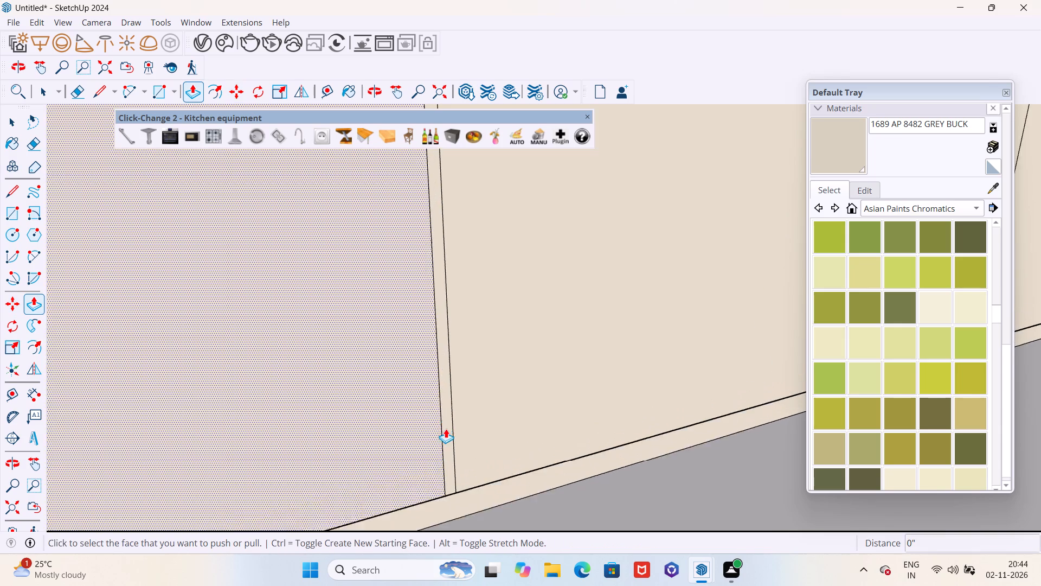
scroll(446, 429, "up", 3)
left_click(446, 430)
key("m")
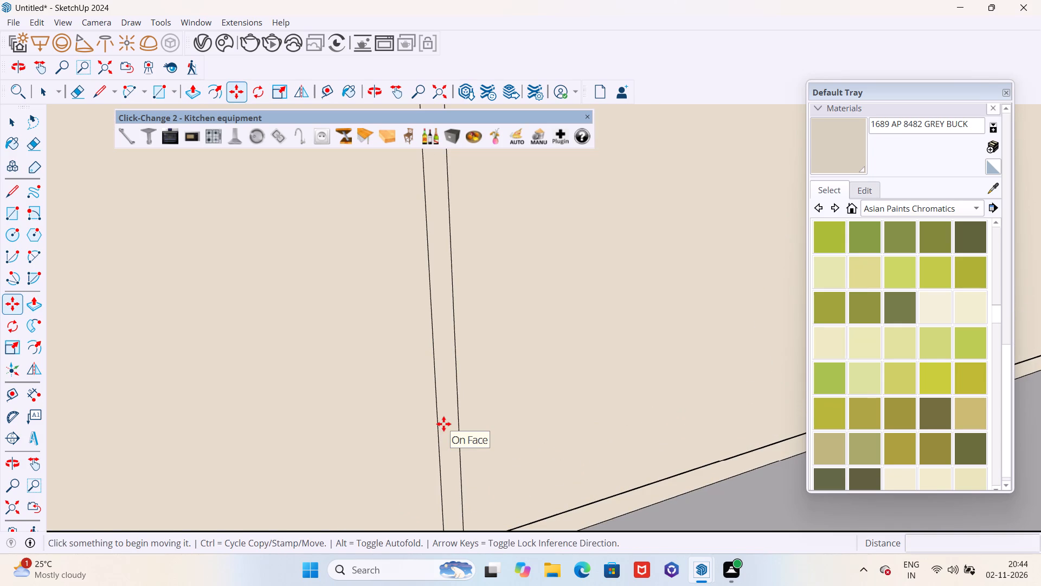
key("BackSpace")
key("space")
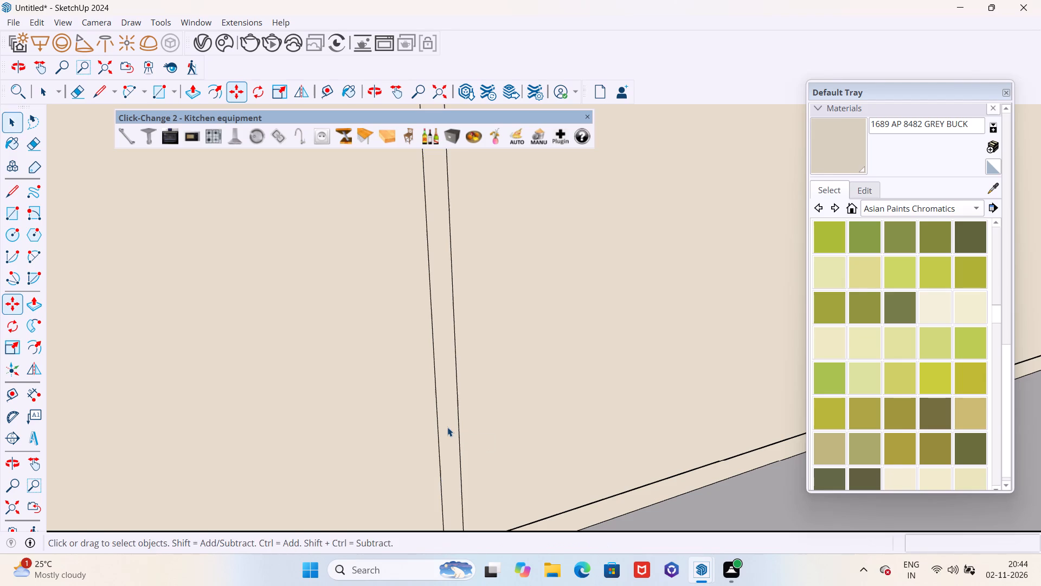
Push the narrow strip at the first divider 0.3" inward with Push/Pull to form a groove.
type("p")
left_click(447, 429)
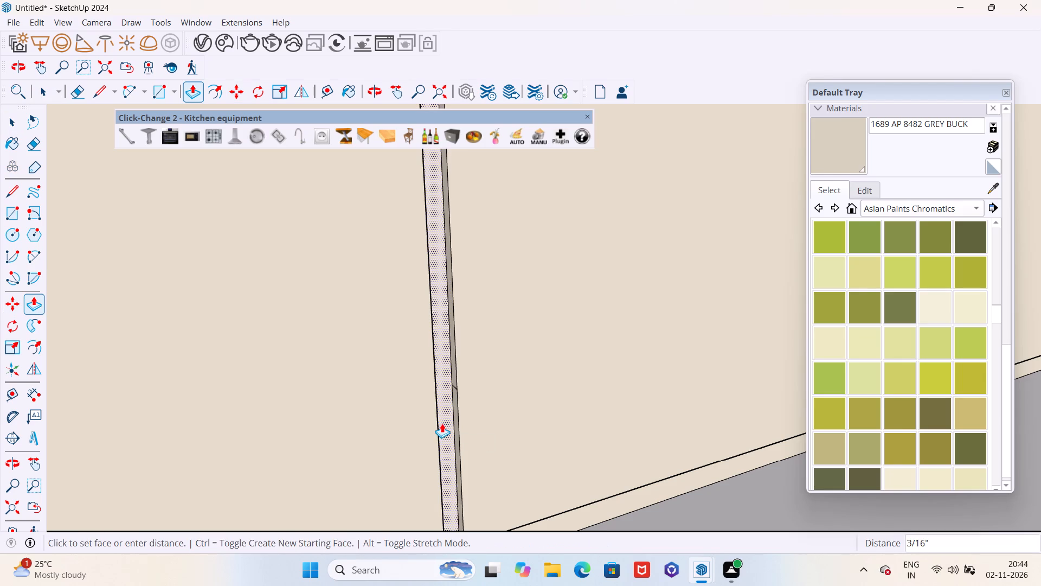
key("period")
type("3\"")
key("Return")
Push the narrow strip at the third divider inward by the same distance as the first groove.
scroll(431, 425, "down", 3)
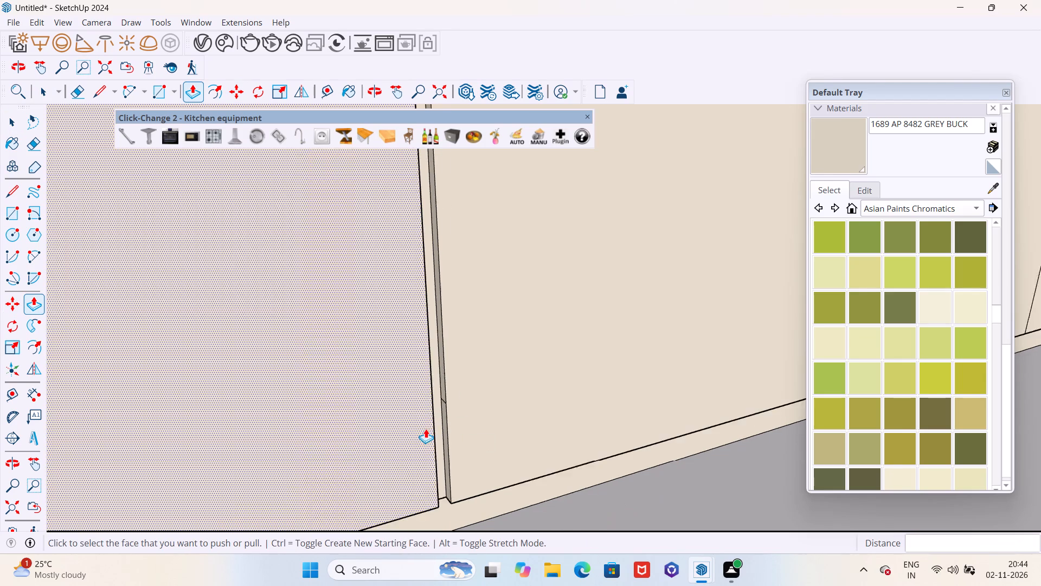
scroll(426, 429, "down", 20)
scroll(426, 429, "down", 1)
scroll(521, 453, "down", 11)
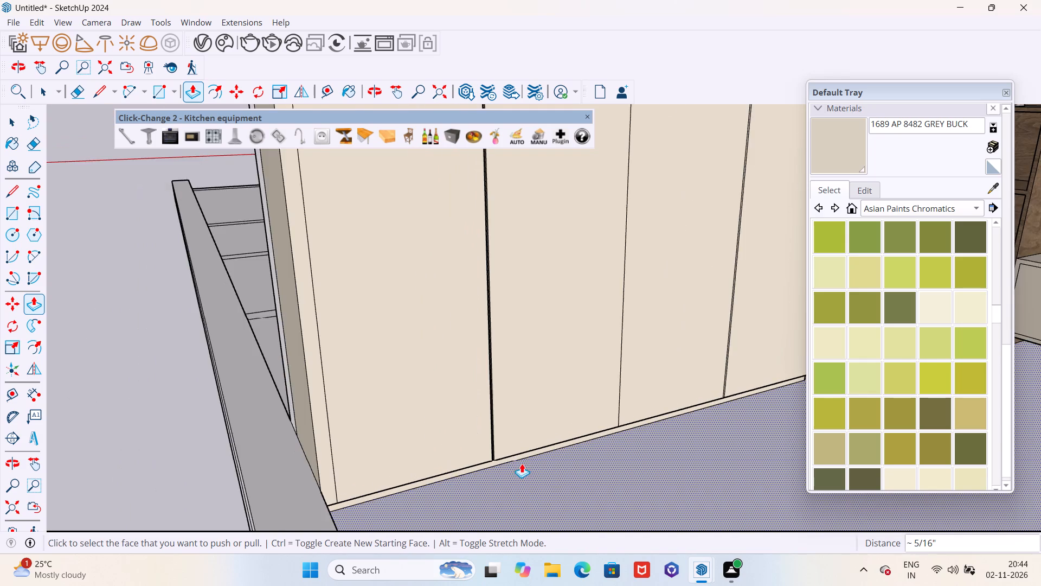
scroll(519, 463, "down", 10)
scroll(617, 355, "up", 5)
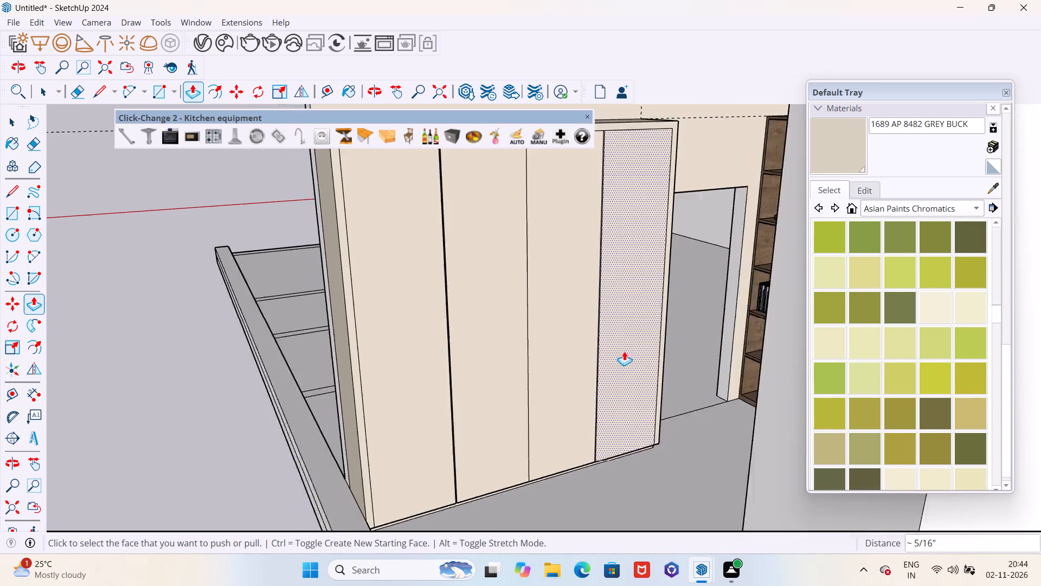
scroll(651, 349, "up", 5)
scroll(530, 390, "up", 18)
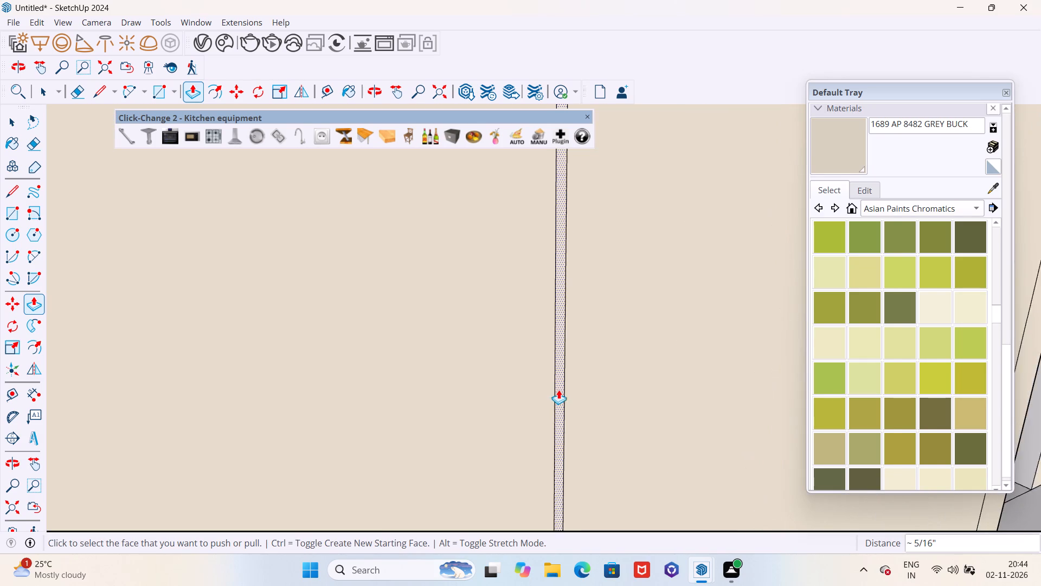
scroll(558, 390, "up", 3)
double_click(558, 390)
scroll(563, 389, "down", 20)
scroll(563, 389, "down", 2)
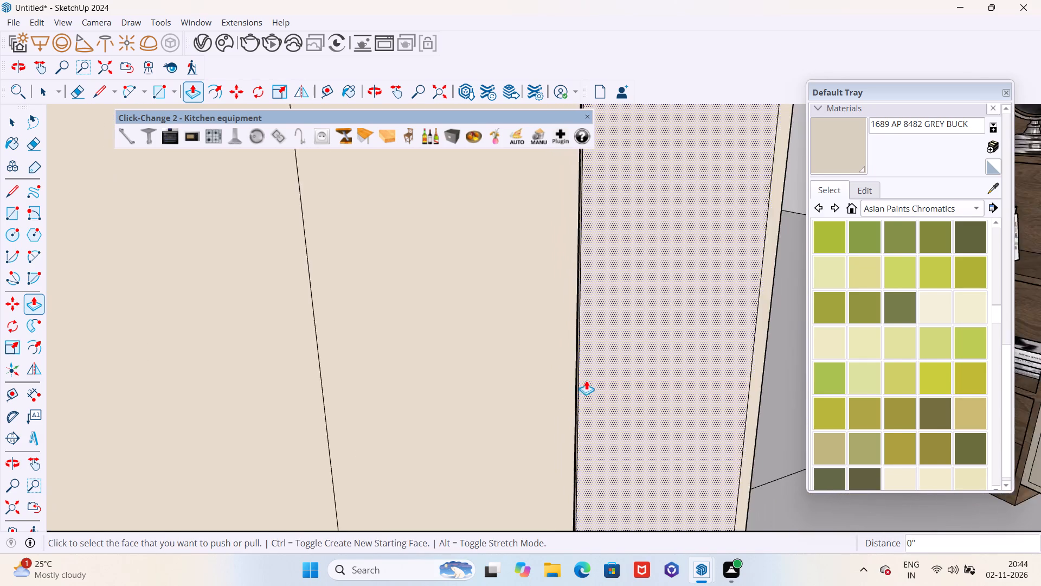
scroll(586, 380, "down", 16)
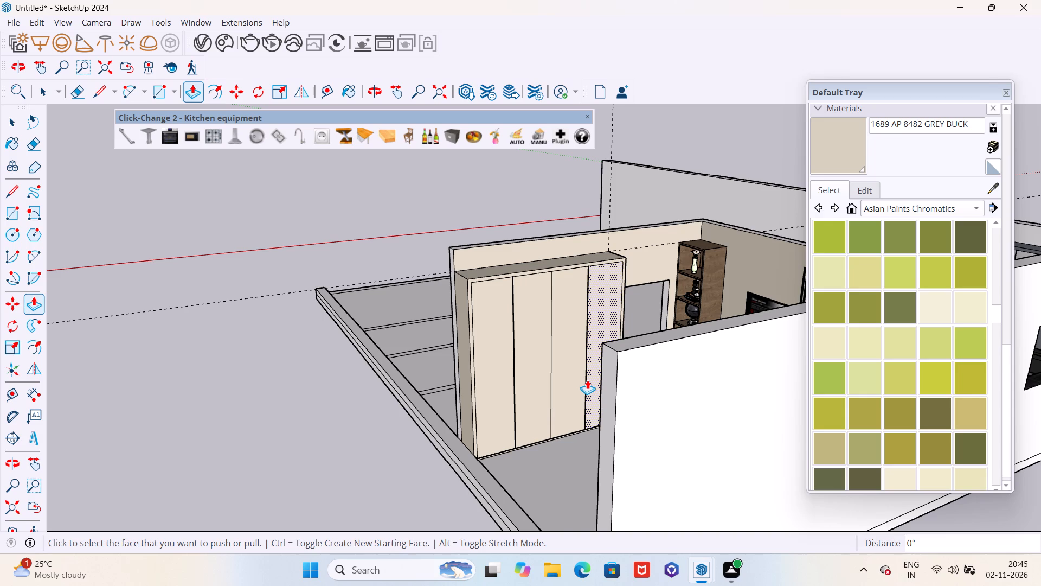
Examine the grooved cabinet front and its surroundings from several angles.
key("space")
scroll(502, 340, "down", 1)
scroll(502, 340, "up", 3)
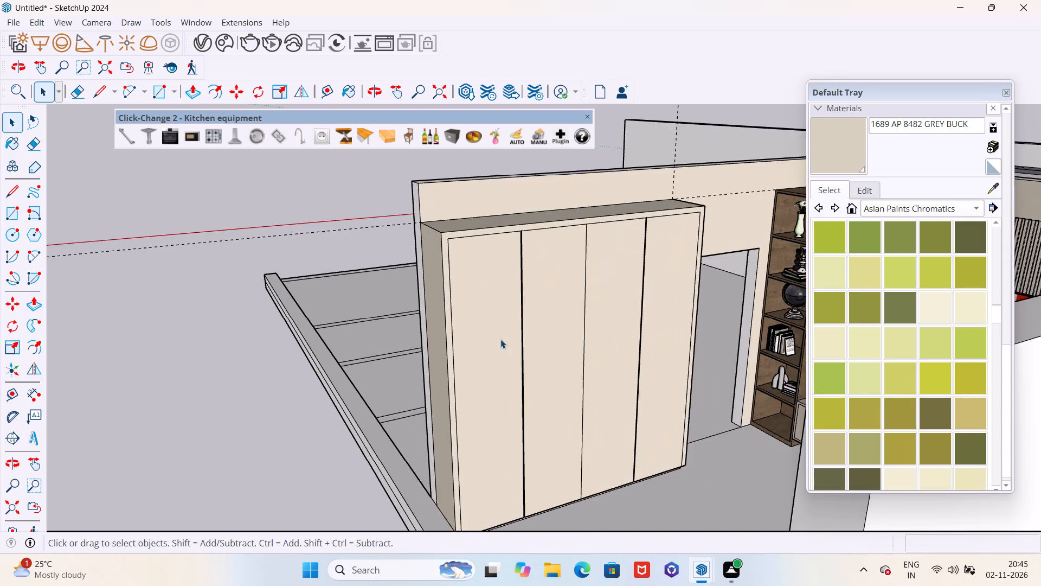
scroll(500, 339, "up", 4)
scroll(501, 339, "down", 5)
middle_click_drag(506, 343, 590, 355)
scroll(526, 360, "down", 6)
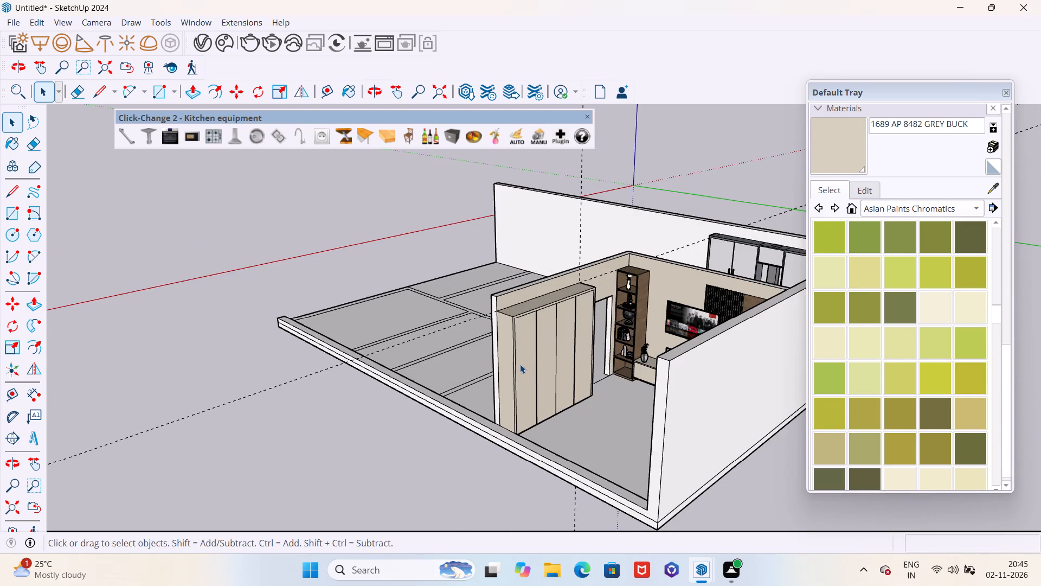
middle_click_drag(520, 364, 554, 336)
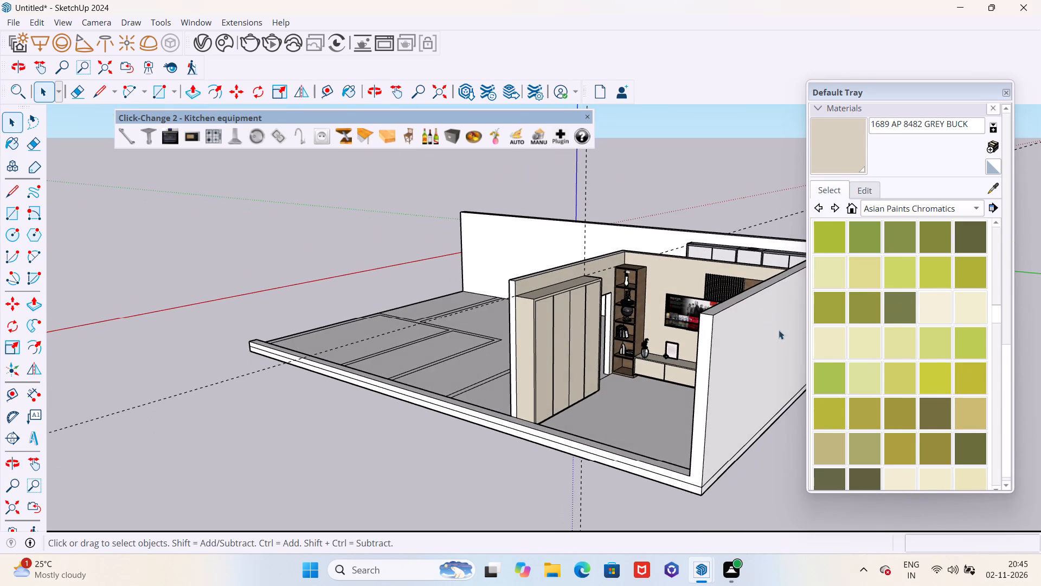
scroll(611, 317, "up", 9)
scroll(684, 309, "down", 6)
middle_click_drag(669, 353, 609, 337)
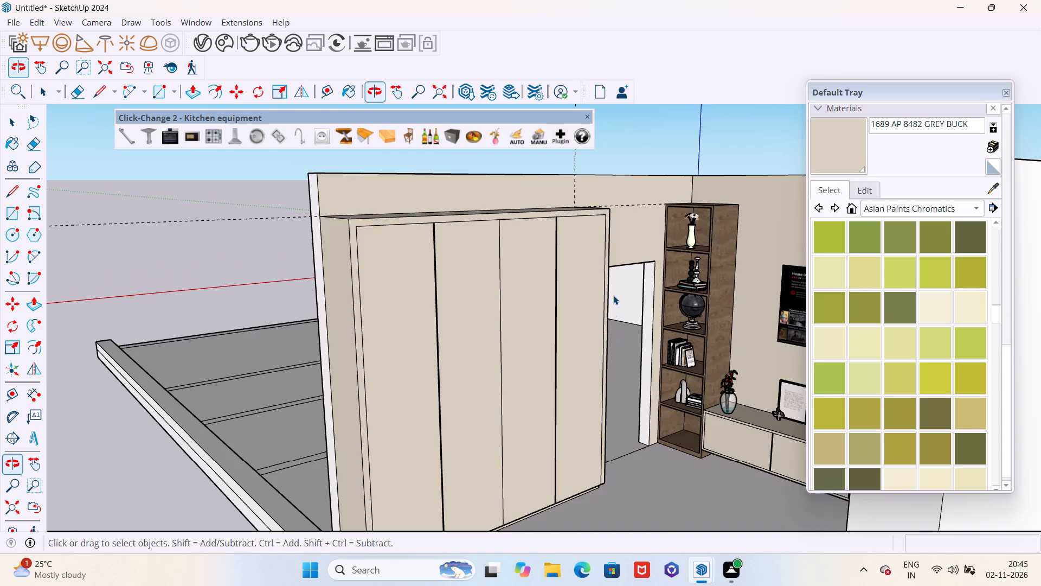
scroll(615, 292, "down", 6)
middle_click_drag(601, 300, 554, 319)
Pull the recessed toe-kick face out about 2 11/16" with Push/Pull so it is flush with the cabinet front.
scroll(529, 365, "up", 8)
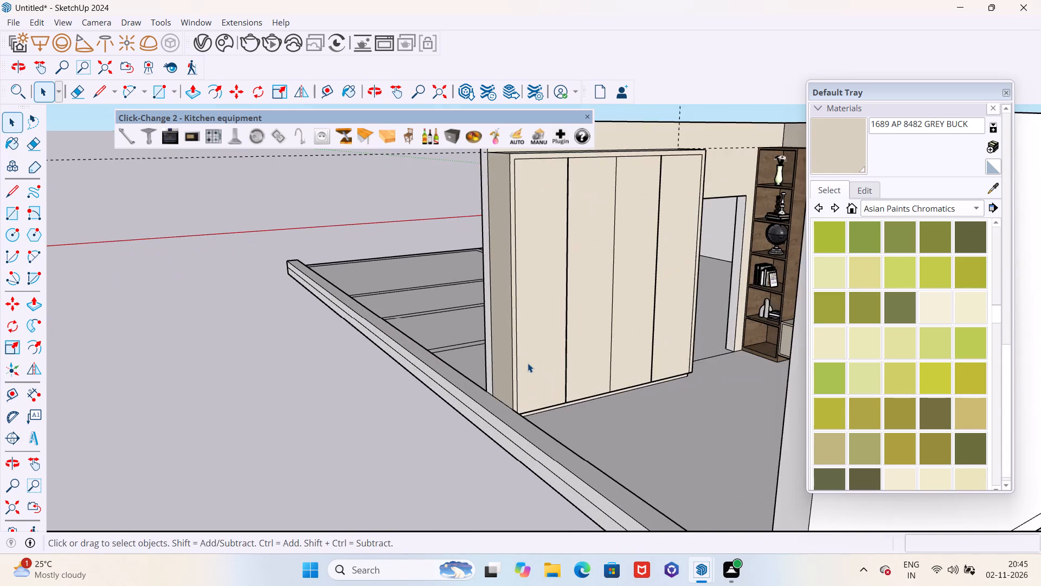
scroll(528, 363, "up", 5)
middle_click_drag(560, 452, 505, 437)
scroll(541, 451, "up", 1)
scroll(493, 441, "up", 3)
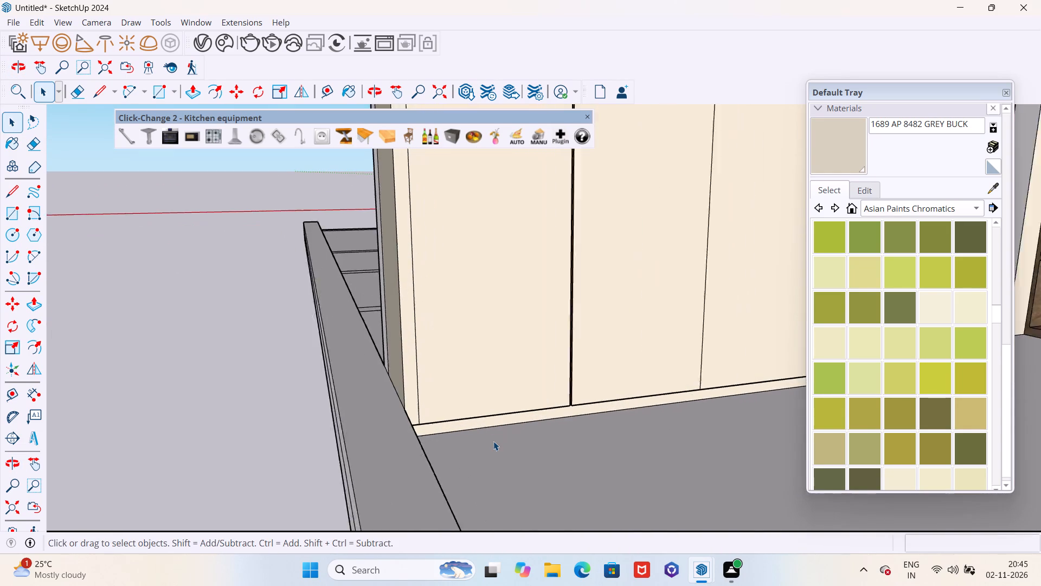
scroll(493, 441, "up", 2)
key("p")
scroll(499, 426, "up", 5)
left_click(502, 417)
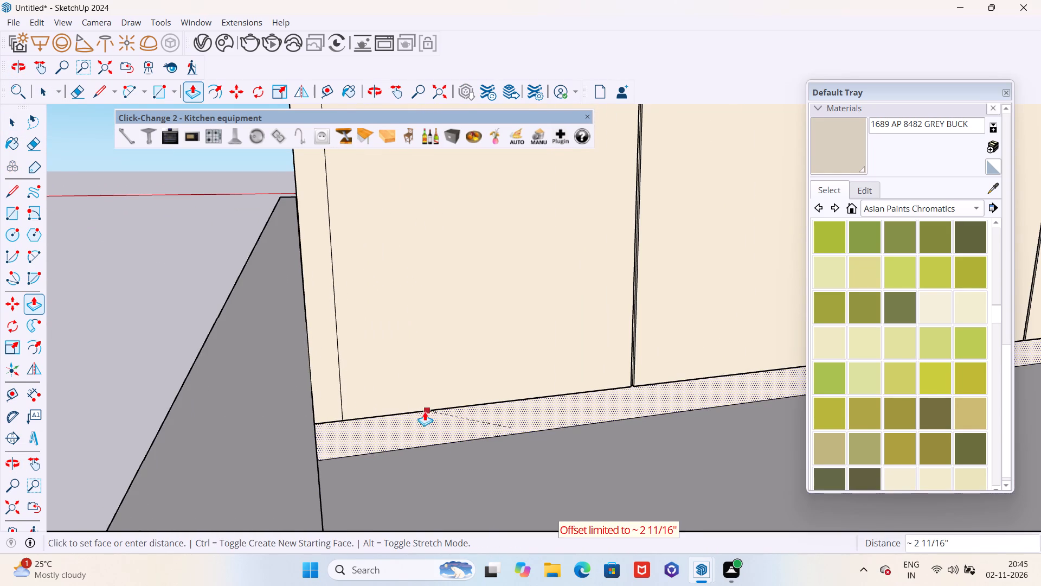
left_click(416, 411)
Sample Wood Pecan 33-21 150cm from the TV wall's wood panel and paint the cabinet's front border frame with it.
scroll(557, 439, "down", 11)
middle_click_drag(567, 438, 690, 467)
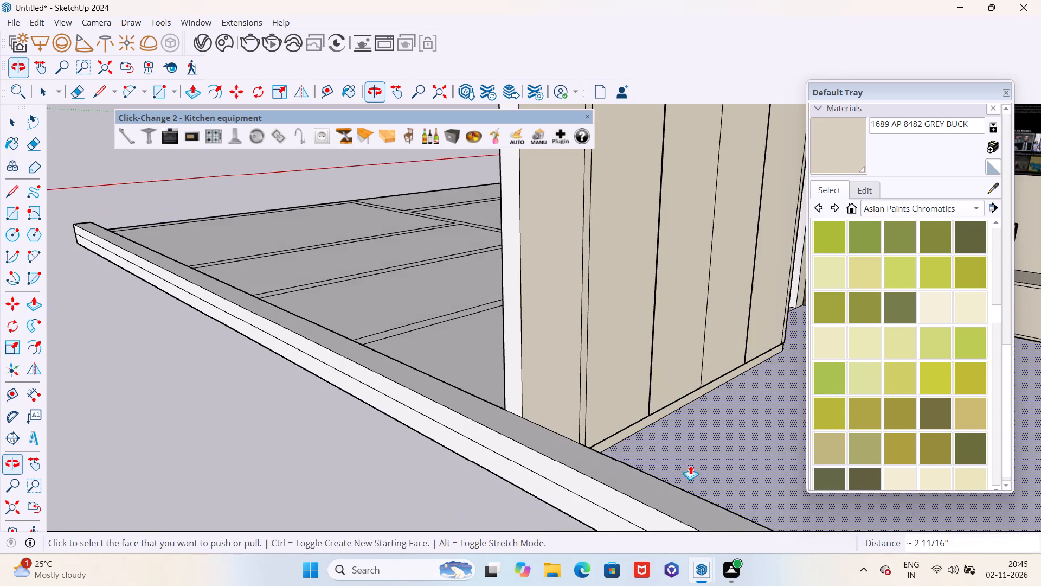
scroll(683, 465, "down", 6)
middle_click_drag(703, 444, 624, 469)
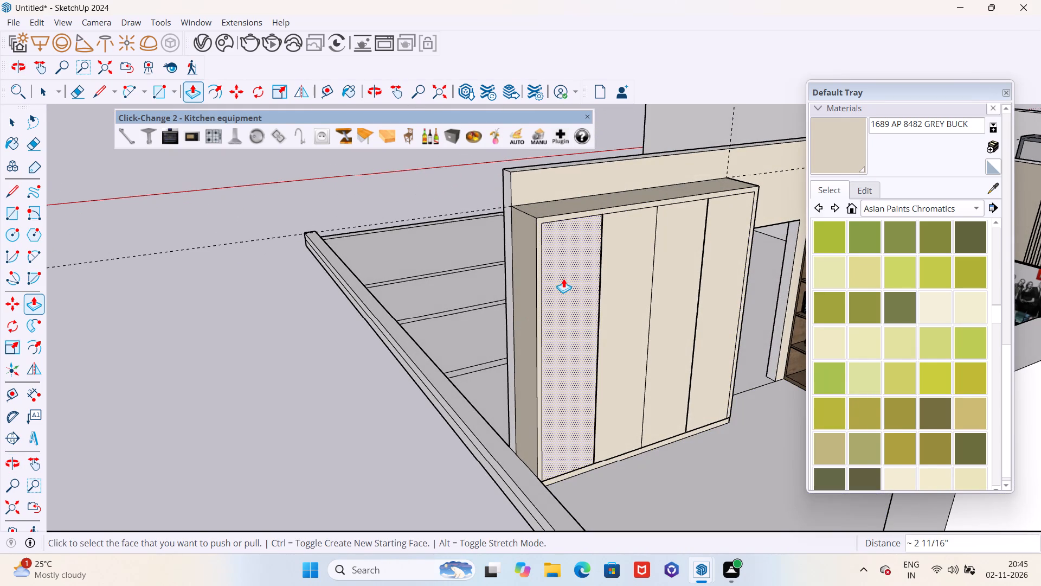
scroll(515, 305, "down", 2)
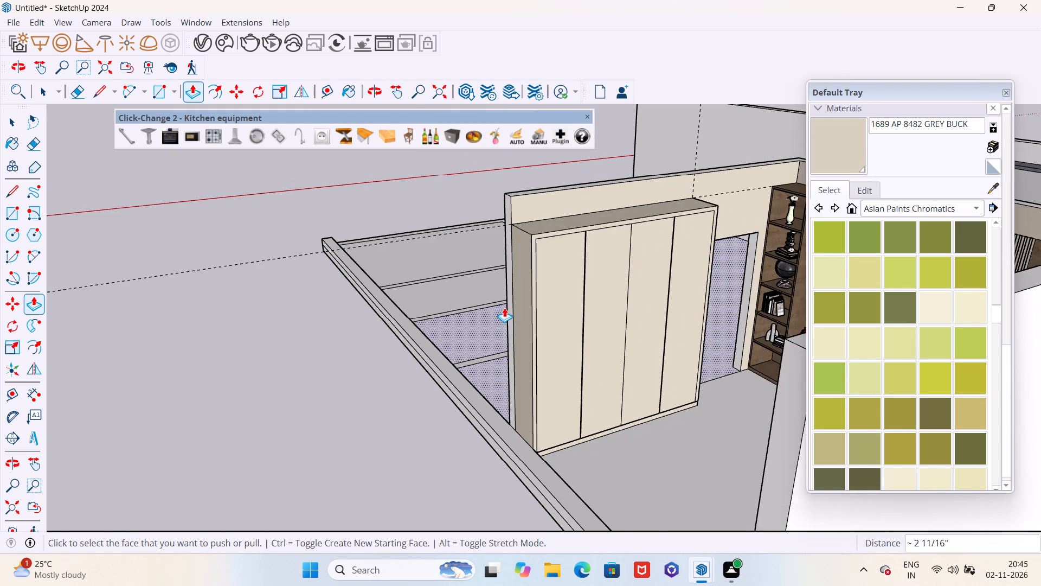
middle_click_drag(504, 308, 525, 329)
scroll(452, 346, "down", 5)
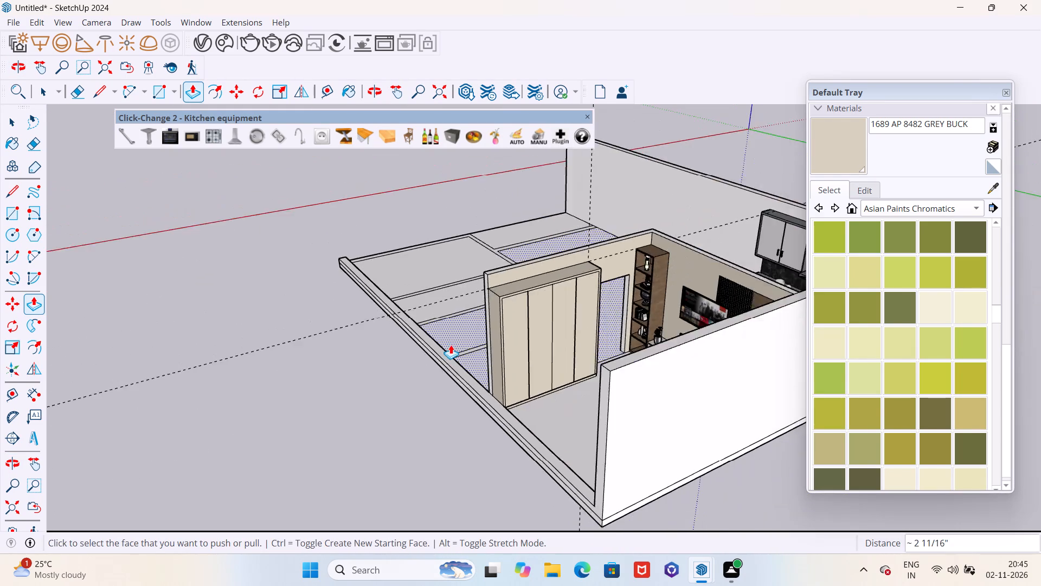
scroll(451, 345, "down", 4)
middle_click_drag(475, 348, 703, 257)
scroll(646, 311, "up", 7)
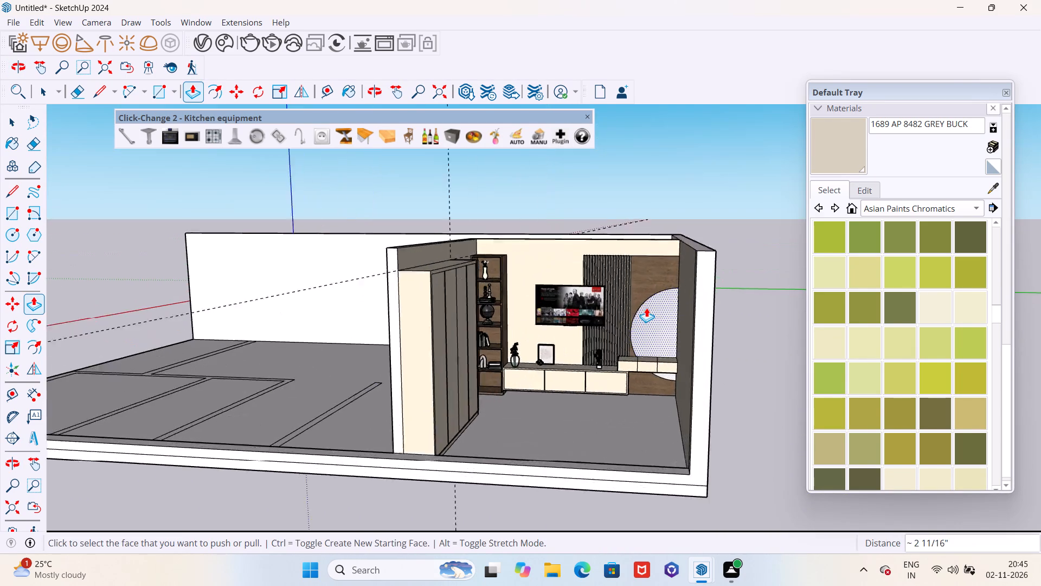
scroll(646, 308, "up", 2)
left_click(994, 187)
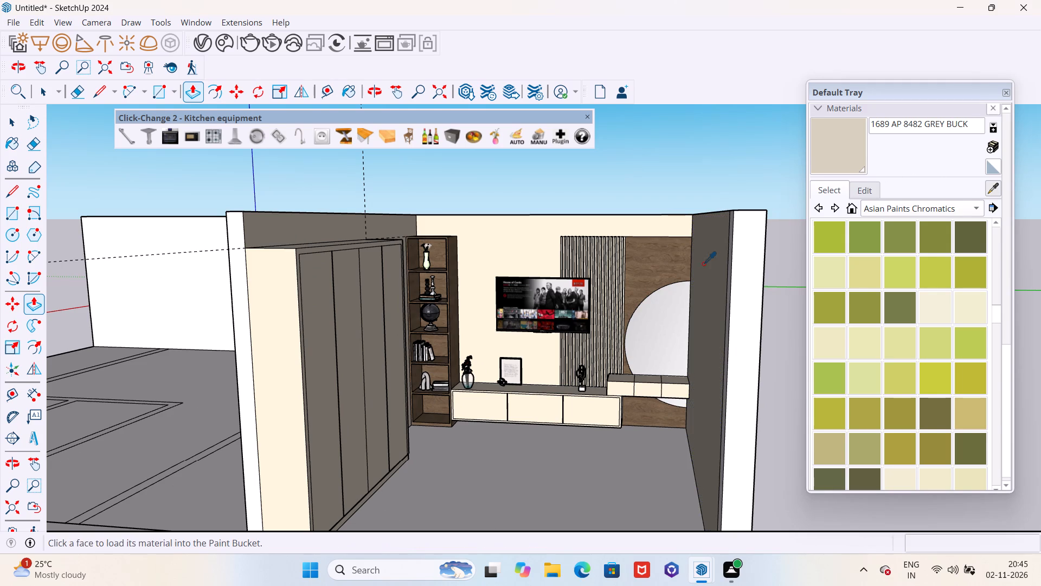
left_click(657, 257)
scroll(281, 327, "up", 8)
middle_click_drag(315, 310, 285, 311)
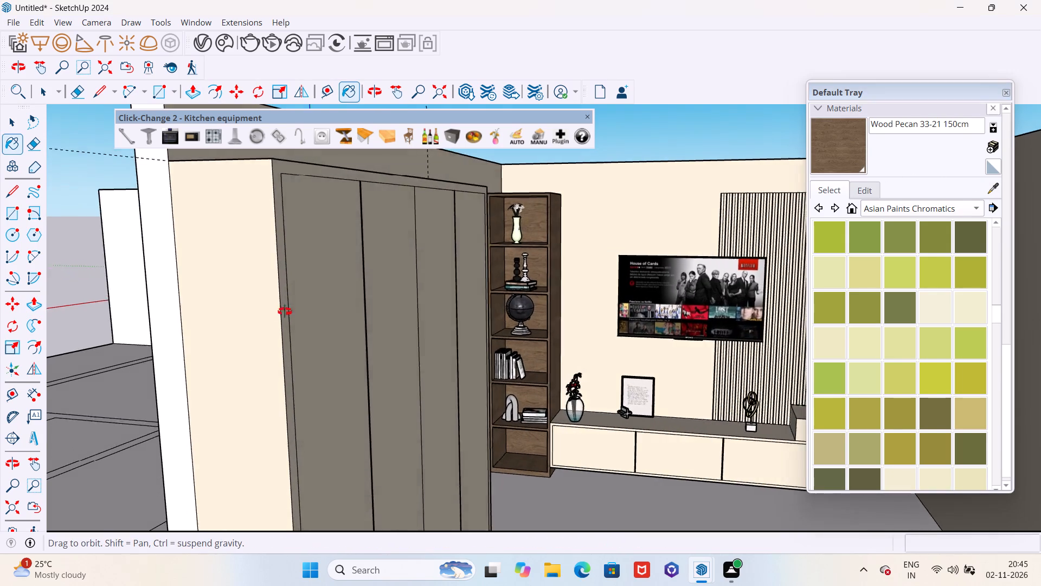
middle_click_drag(285, 311, 260, 316)
scroll(264, 310, "up", 3)
left_click(269, 302)
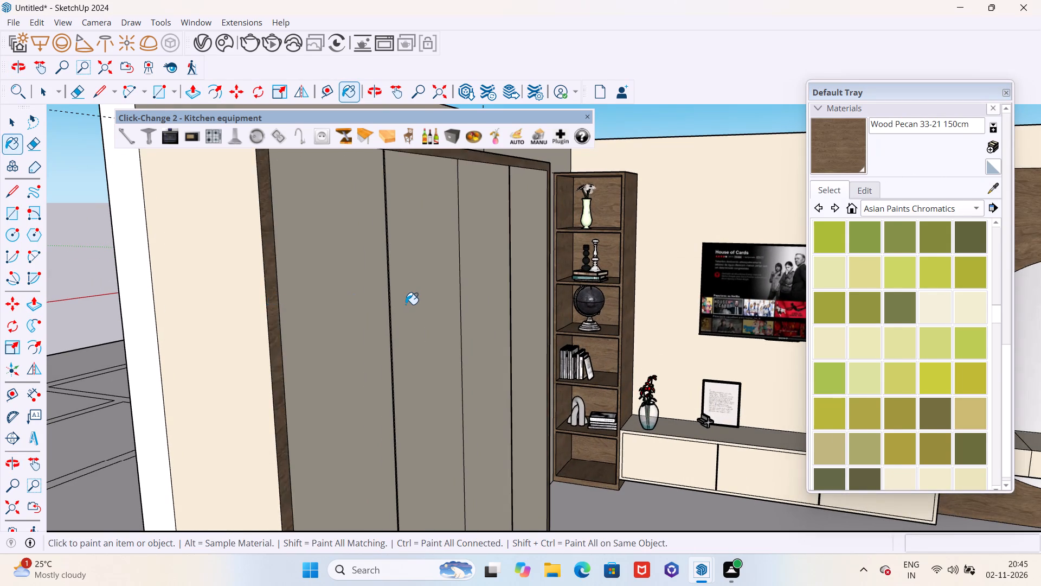
Paint the base strip beneath the cabinet doors with the same Wood Pecan 33-21 150cm material.
scroll(406, 304, "down", 11)
scroll(446, 507, "up", 19)
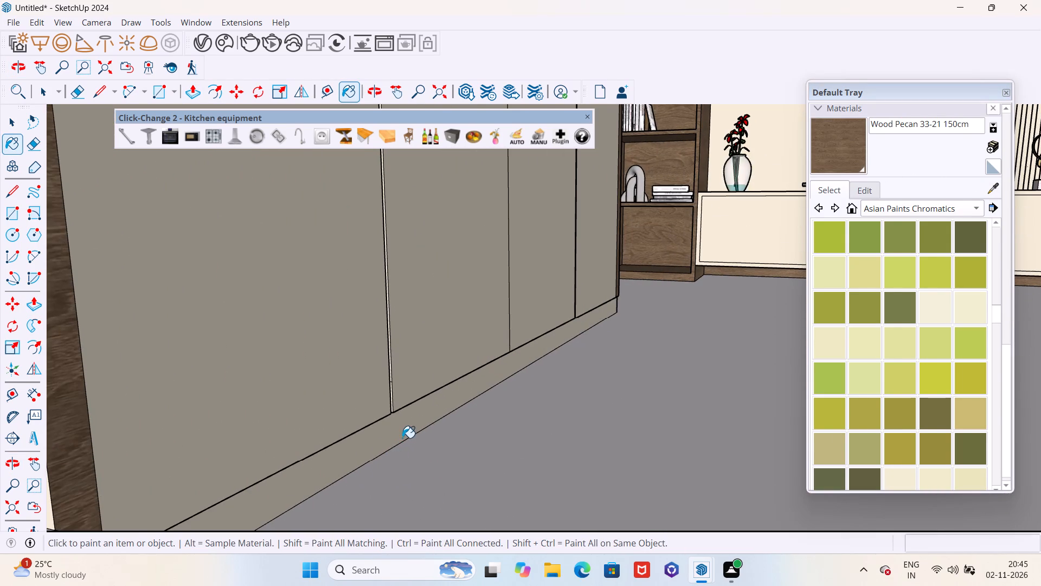
left_click(402, 438)
scroll(567, 428, "down", 16)
middle_click_drag(605, 398, 524, 431)
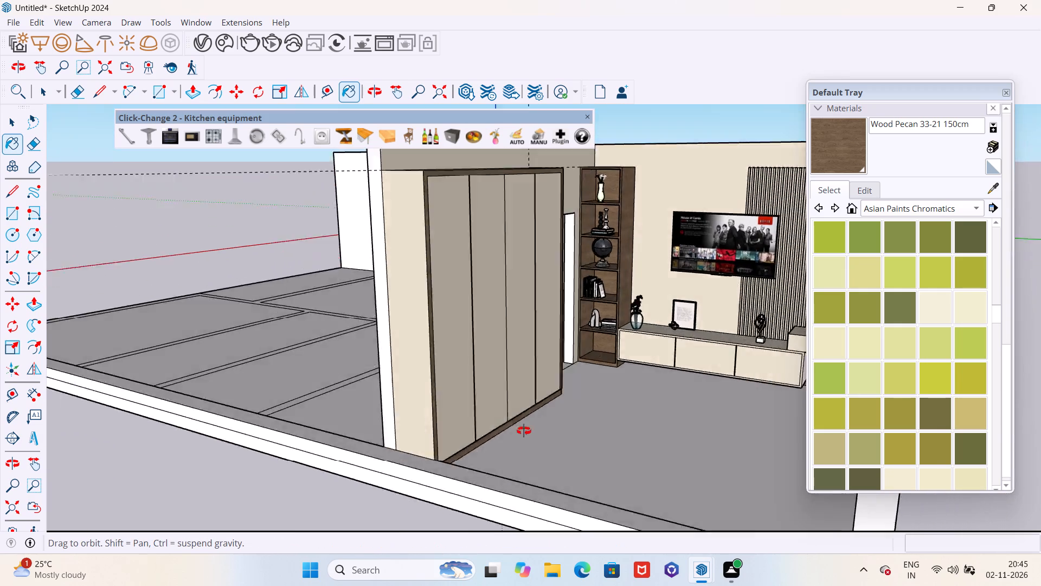
middle_click_drag(524, 431, 584, 417)
scroll(568, 415, "down", 6)
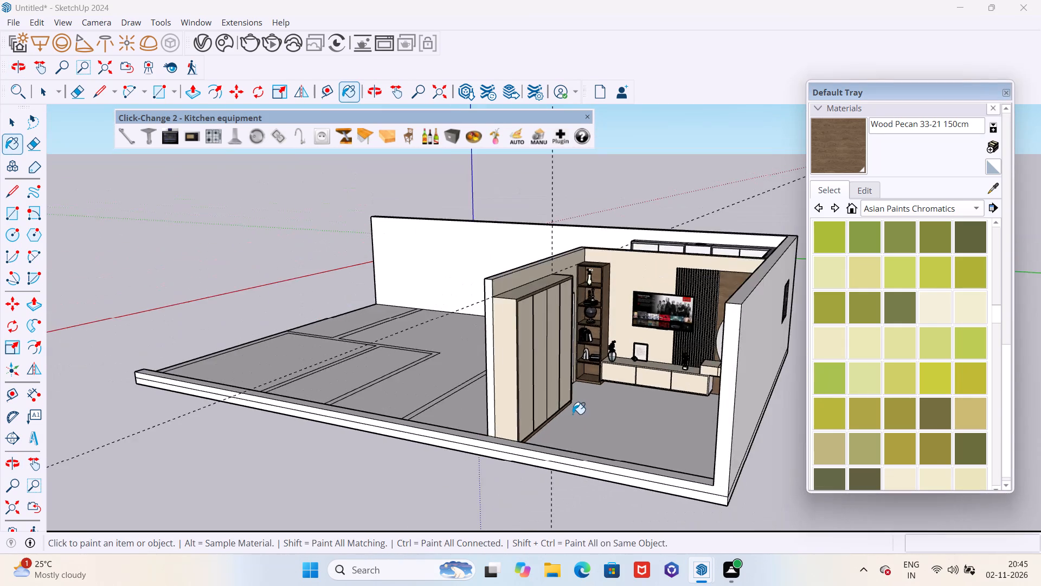
middle_click_drag(560, 412, 428, 440)
scroll(440, 377, "up", 6)
scroll(448, 374, "down", 1)
scroll(448, 374, "up", 5)
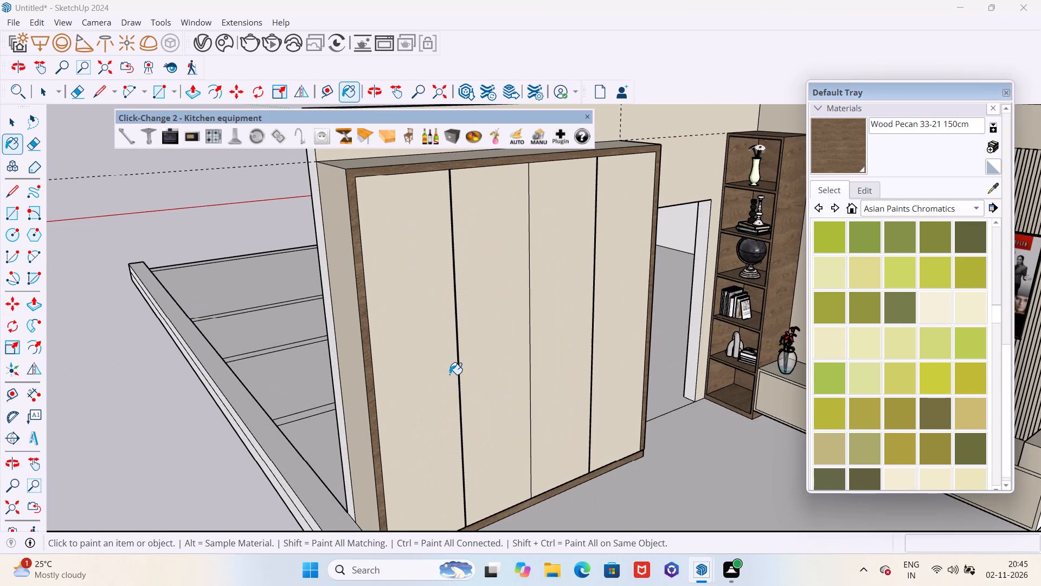
key("space")
Insert a bar handle from the kitchen equipment set onto the cabinet front at the first groove.
scroll(490, 375, "down", 4)
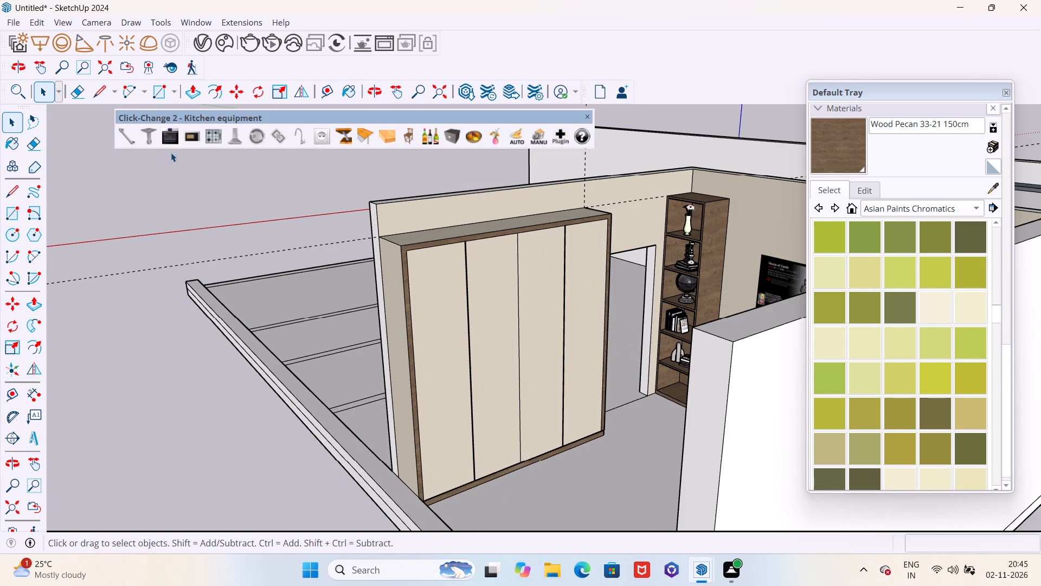
left_click(129, 134)
scroll(471, 358, "up", 7)
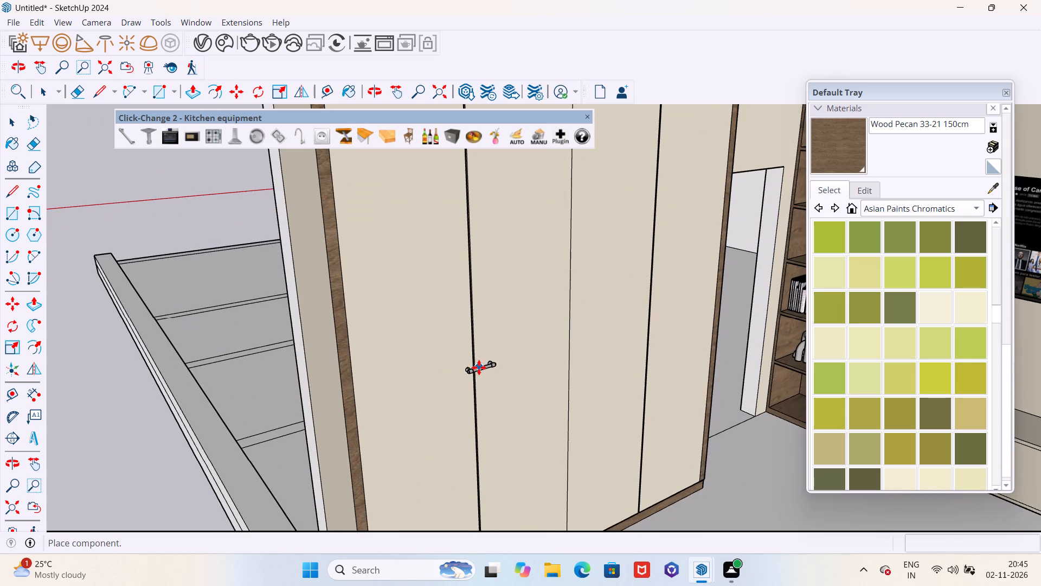
left_click(464, 377)
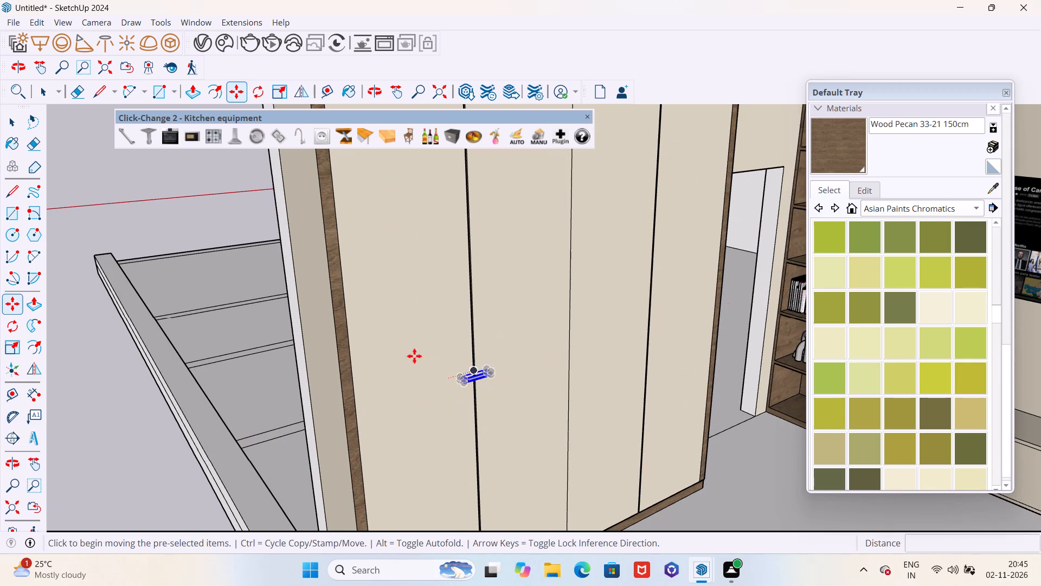
Cycle the placed handle through the available component designs to a small square plate.
triple_click(132, 142)
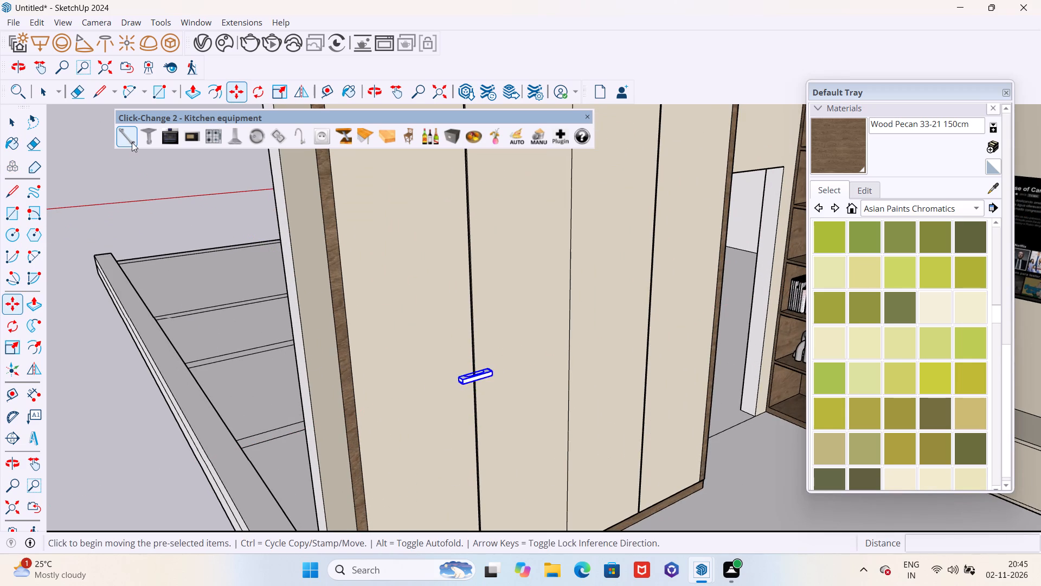
triple_click(132, 142)
triple_click(132, 142)
double_click(132, 142)
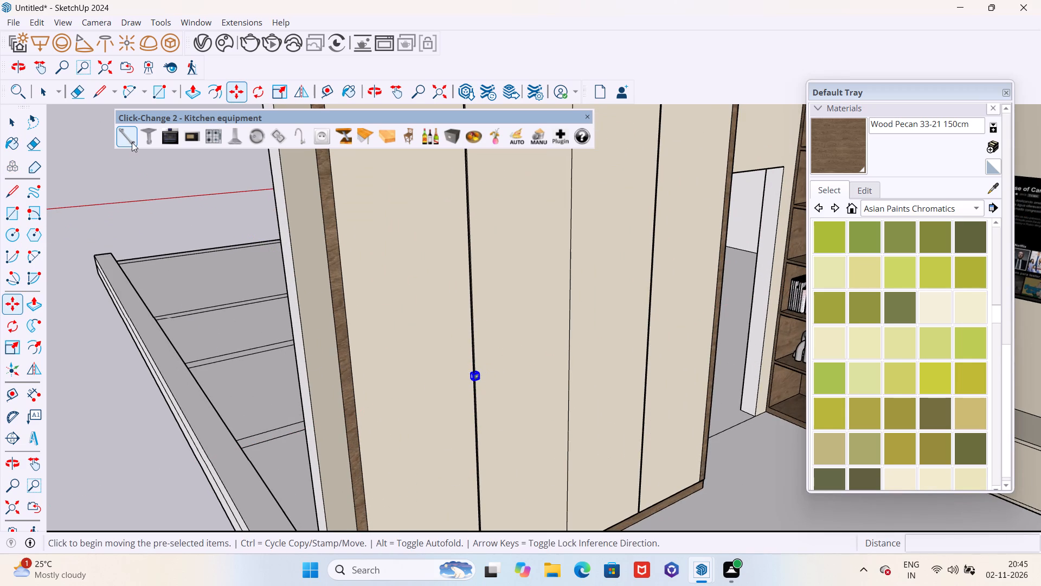
left_click(132, 142)
left_click(132, 142)
left_click(132, 142)
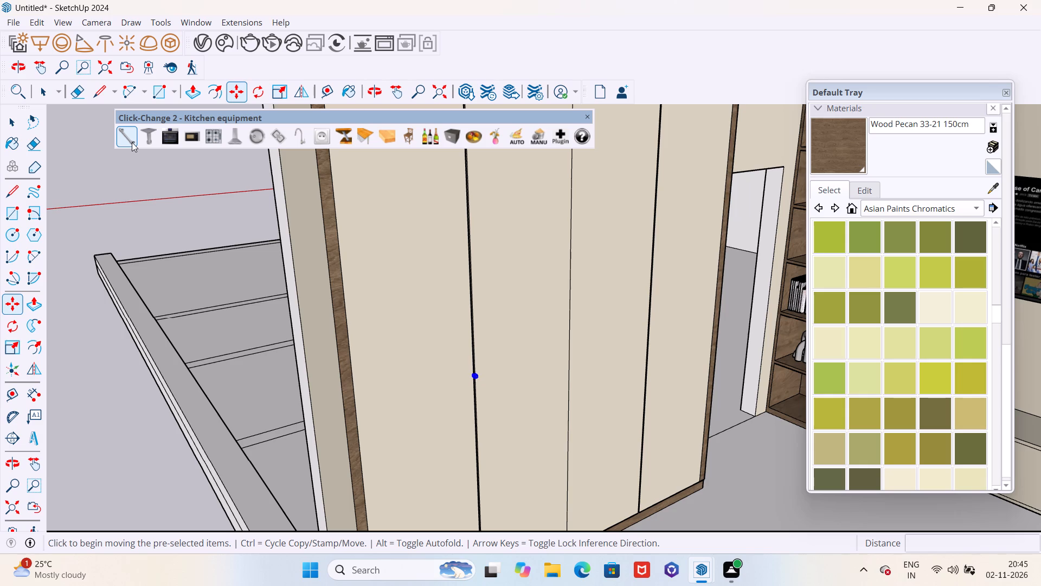
triple_click(132, 142)
double_click(132, 142)
triple_click(132, 142)
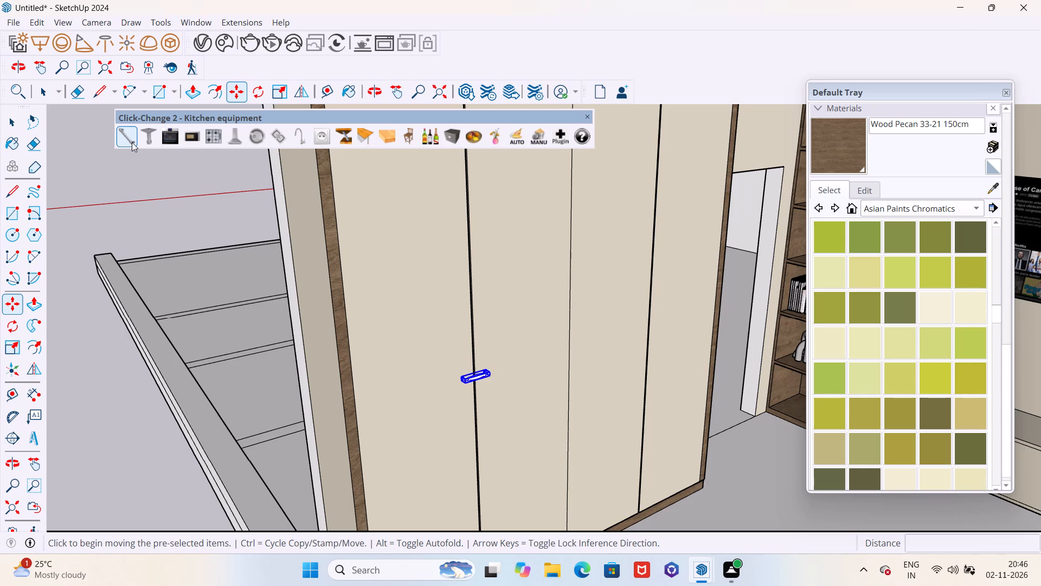
triple_click(132, 142)
left_click(147, 135)
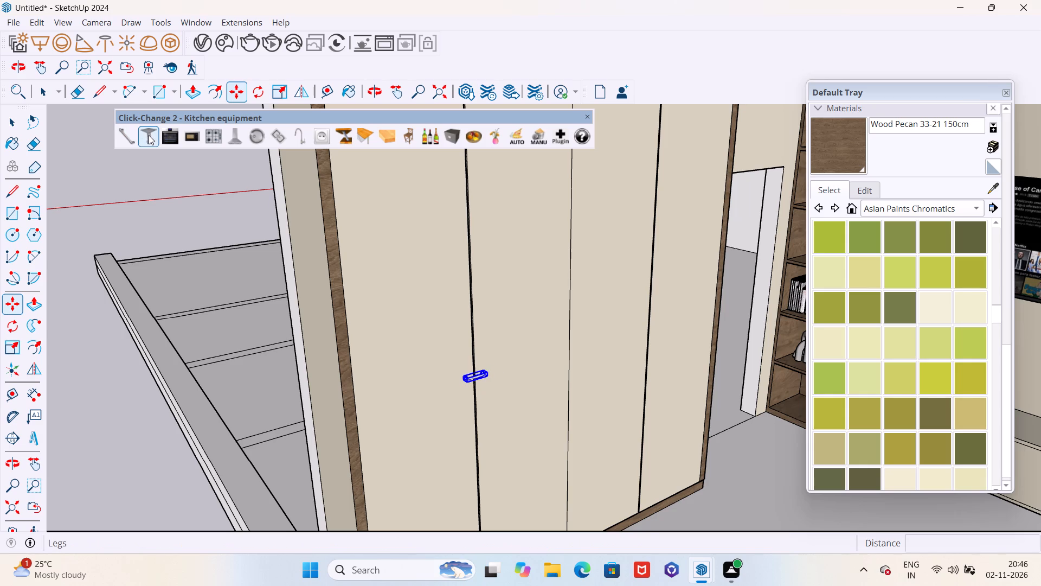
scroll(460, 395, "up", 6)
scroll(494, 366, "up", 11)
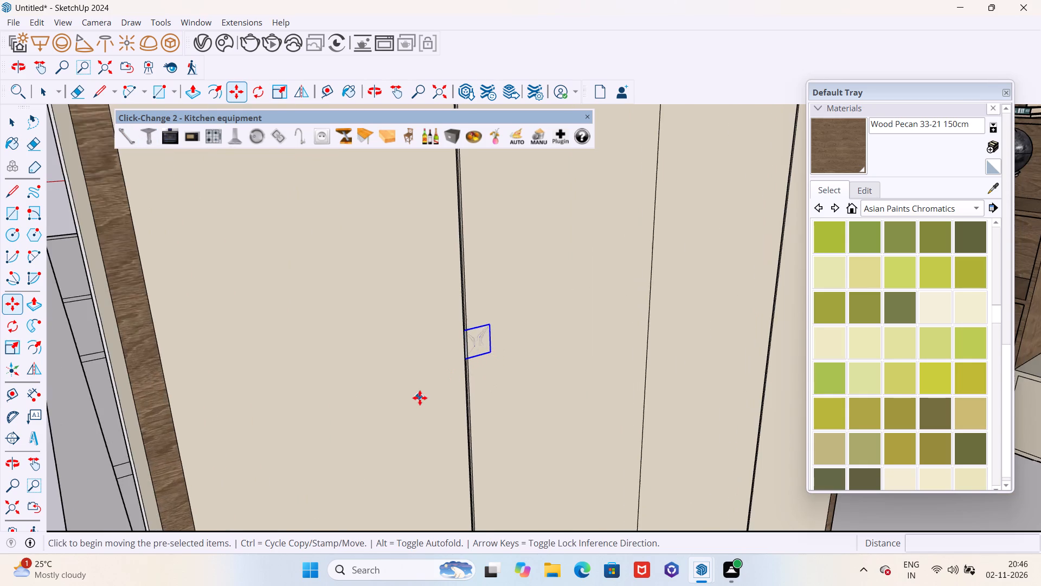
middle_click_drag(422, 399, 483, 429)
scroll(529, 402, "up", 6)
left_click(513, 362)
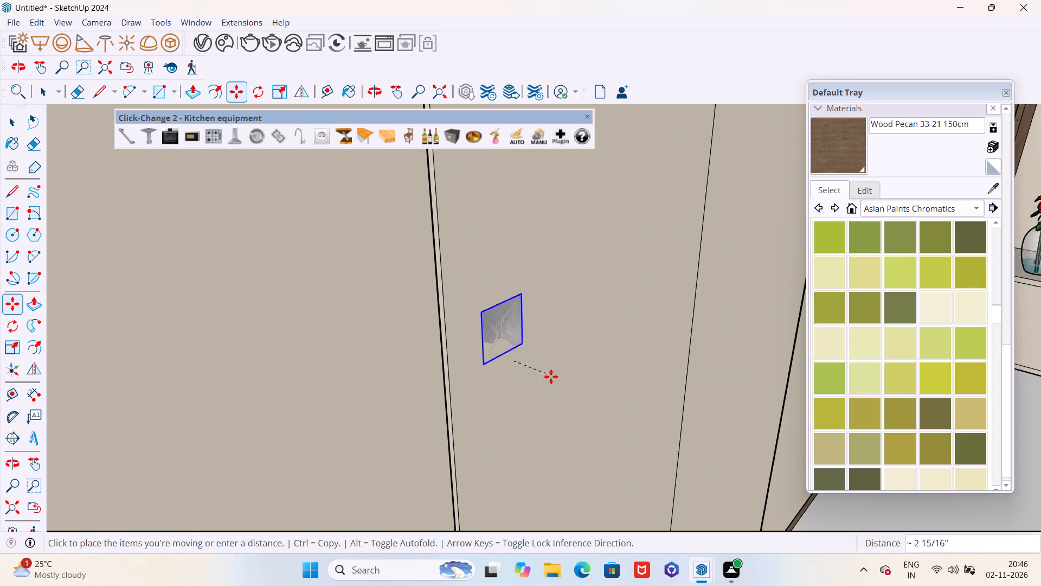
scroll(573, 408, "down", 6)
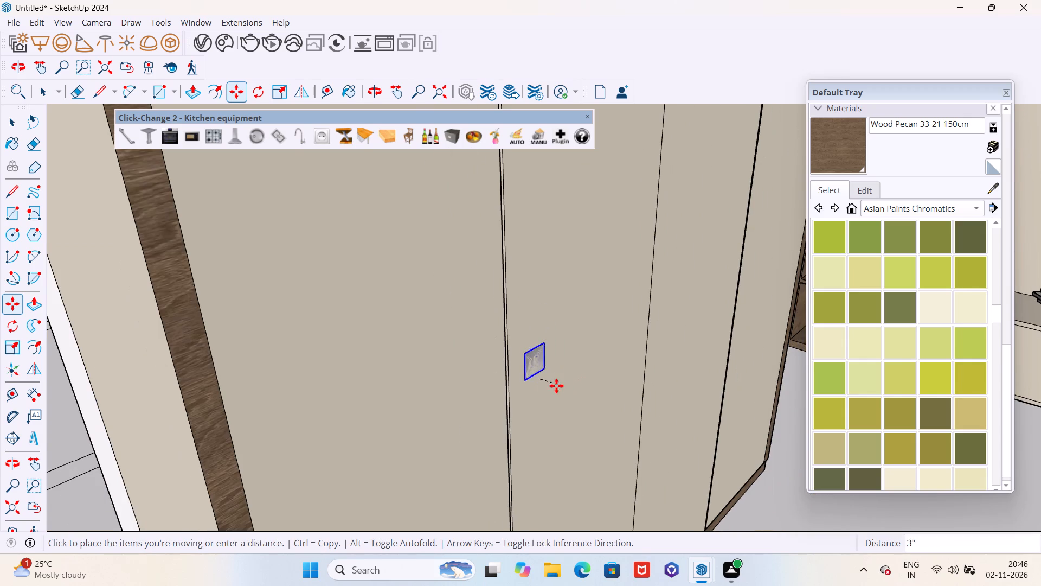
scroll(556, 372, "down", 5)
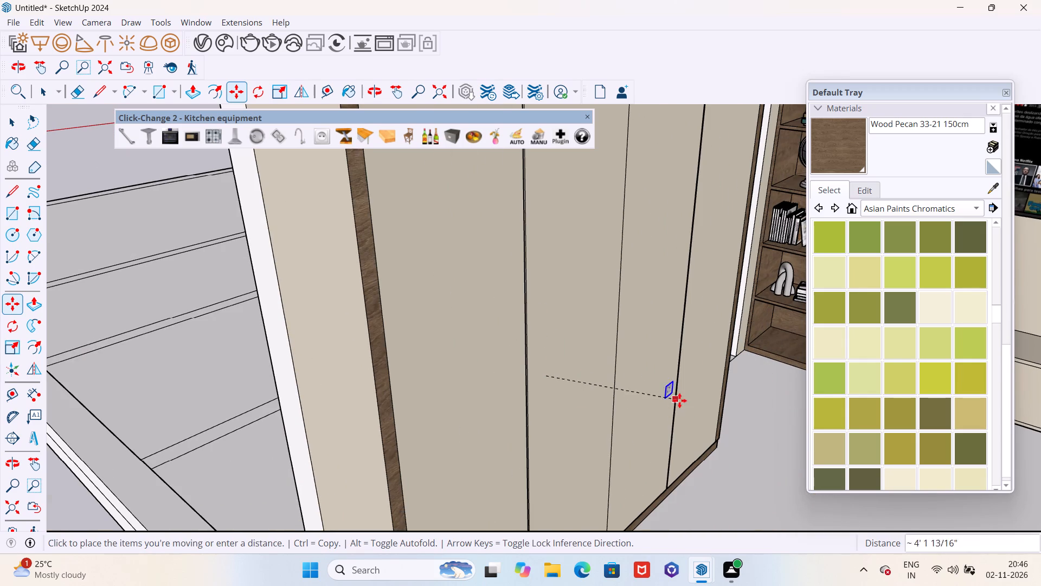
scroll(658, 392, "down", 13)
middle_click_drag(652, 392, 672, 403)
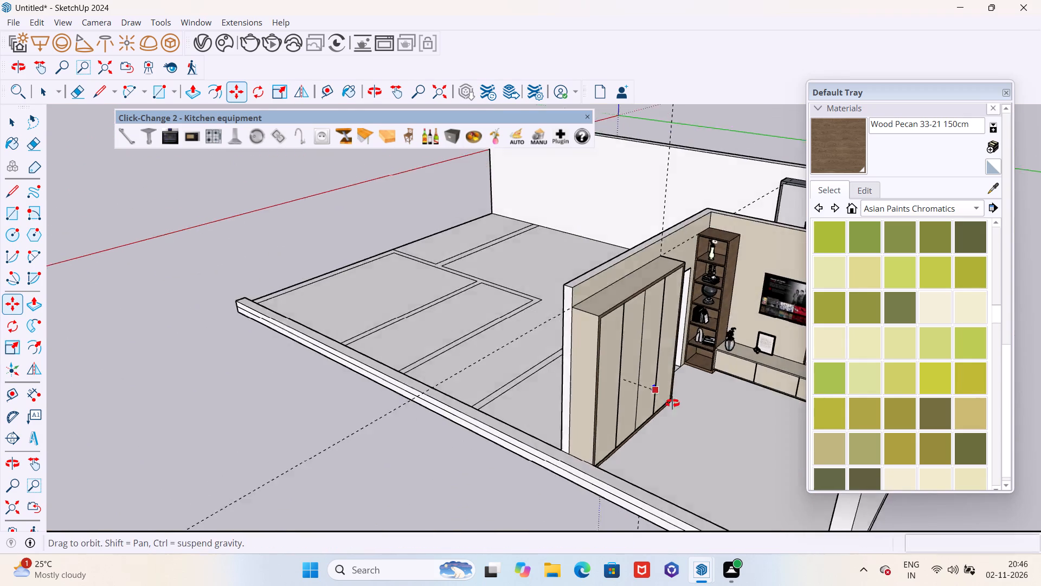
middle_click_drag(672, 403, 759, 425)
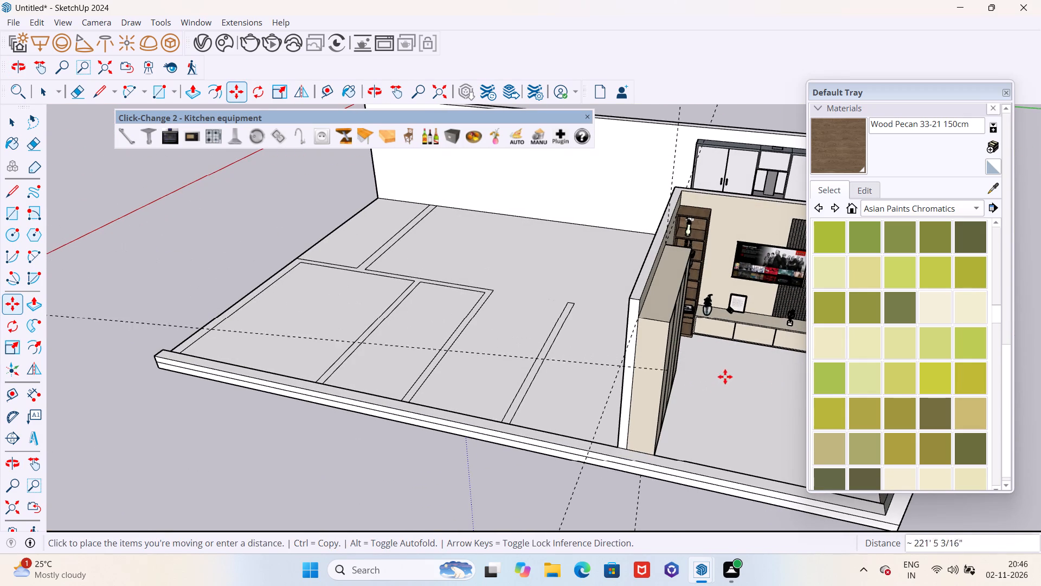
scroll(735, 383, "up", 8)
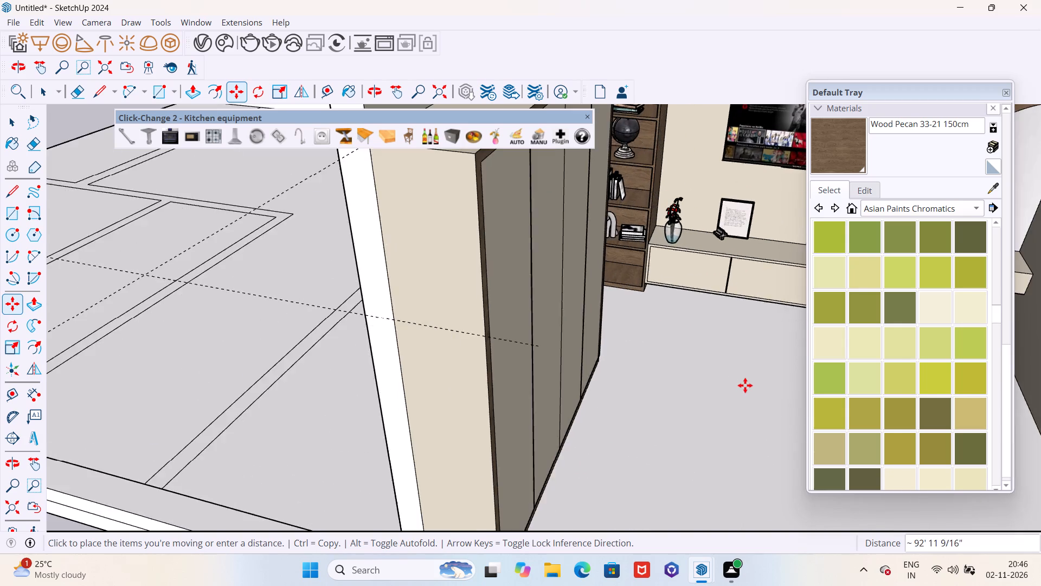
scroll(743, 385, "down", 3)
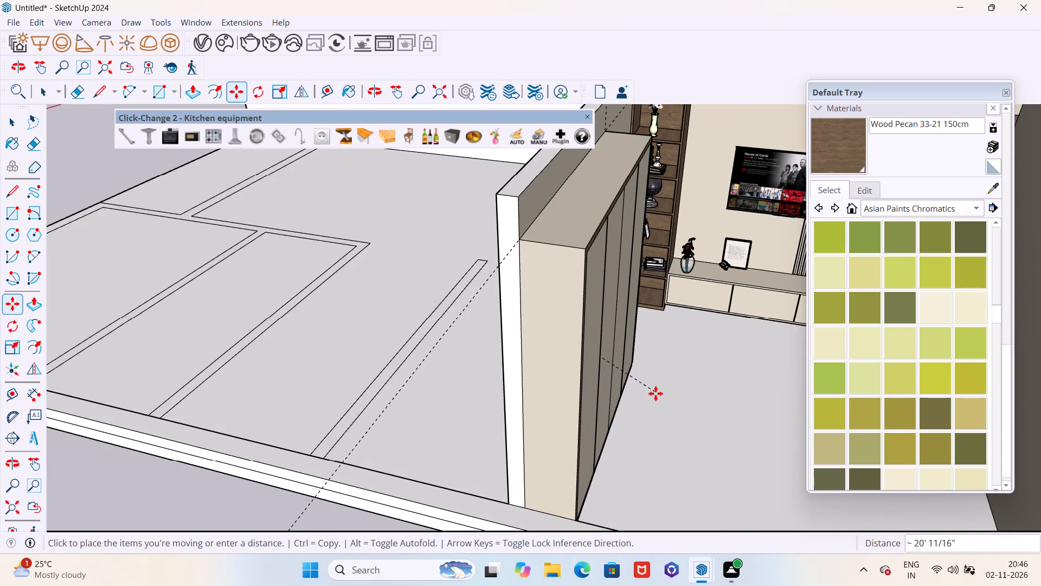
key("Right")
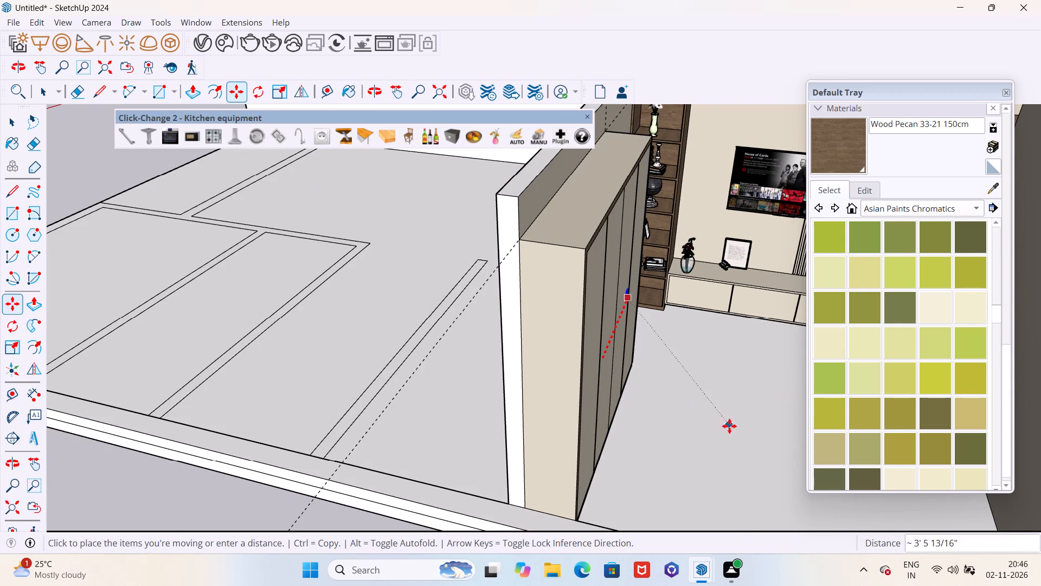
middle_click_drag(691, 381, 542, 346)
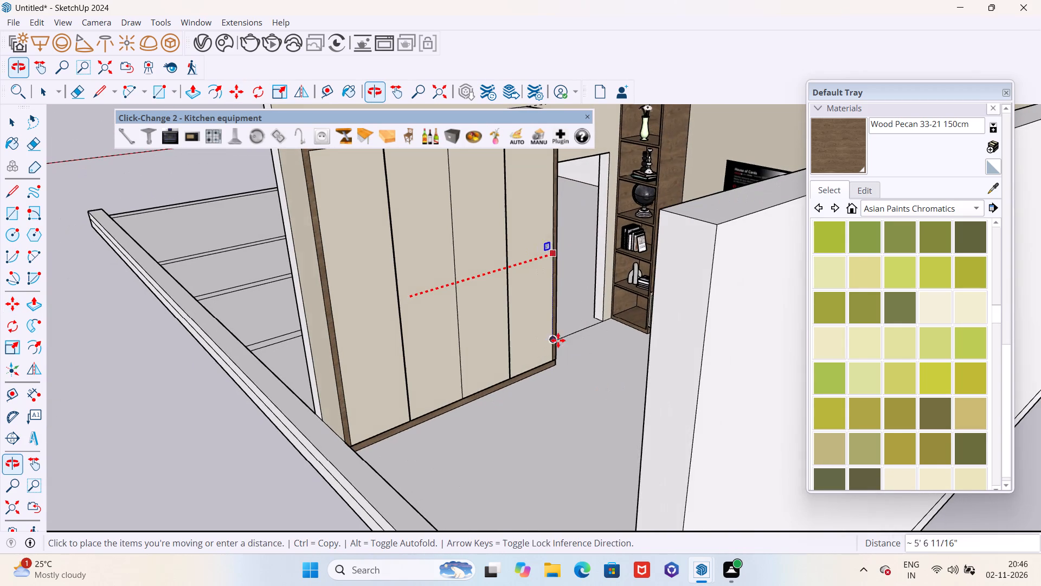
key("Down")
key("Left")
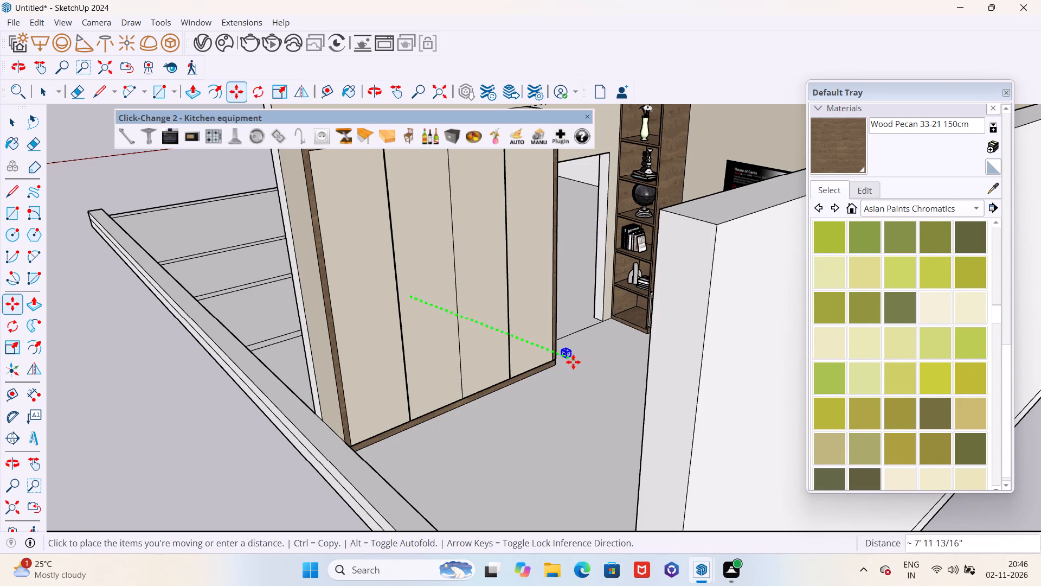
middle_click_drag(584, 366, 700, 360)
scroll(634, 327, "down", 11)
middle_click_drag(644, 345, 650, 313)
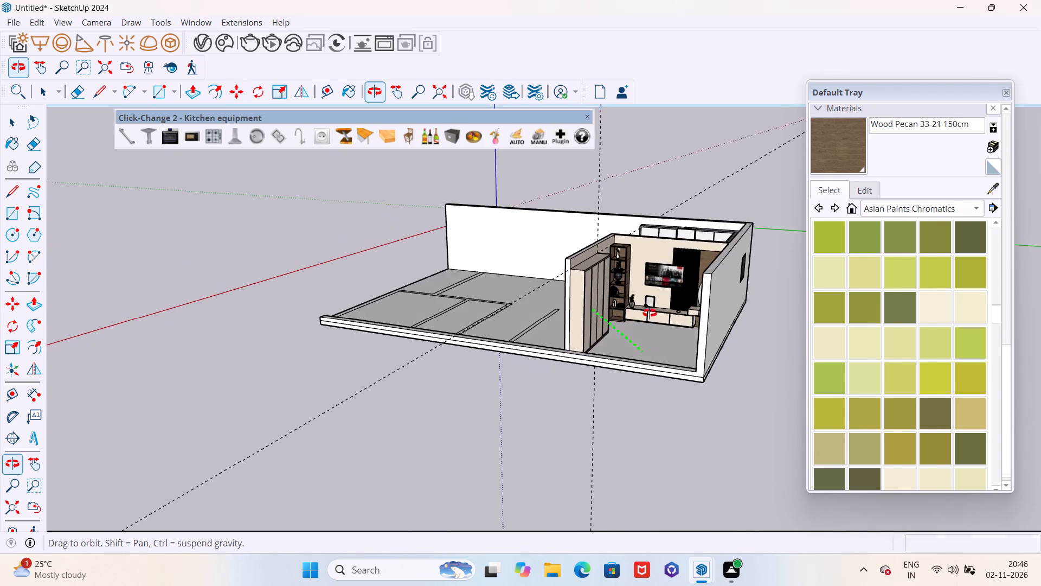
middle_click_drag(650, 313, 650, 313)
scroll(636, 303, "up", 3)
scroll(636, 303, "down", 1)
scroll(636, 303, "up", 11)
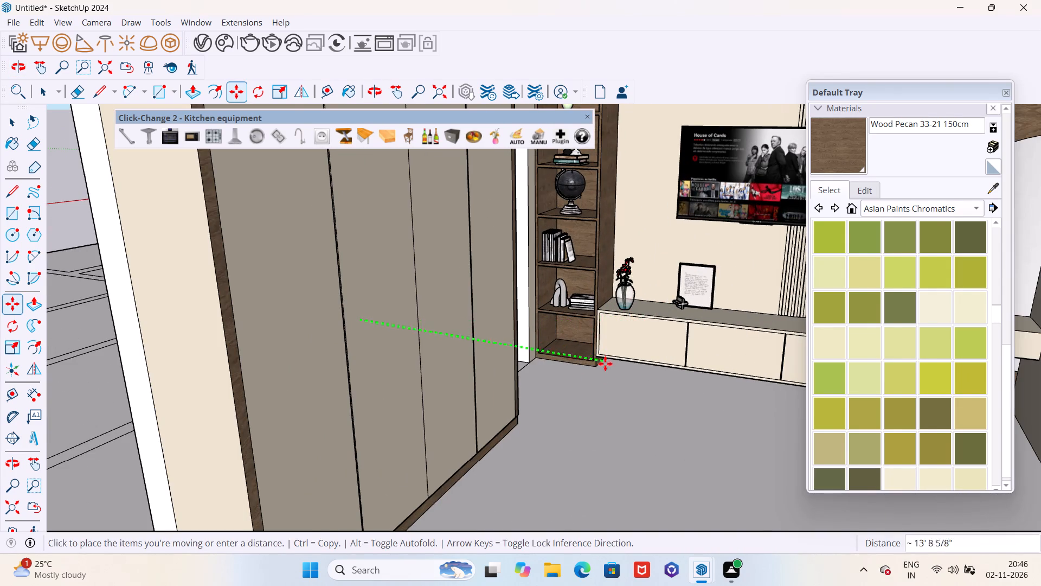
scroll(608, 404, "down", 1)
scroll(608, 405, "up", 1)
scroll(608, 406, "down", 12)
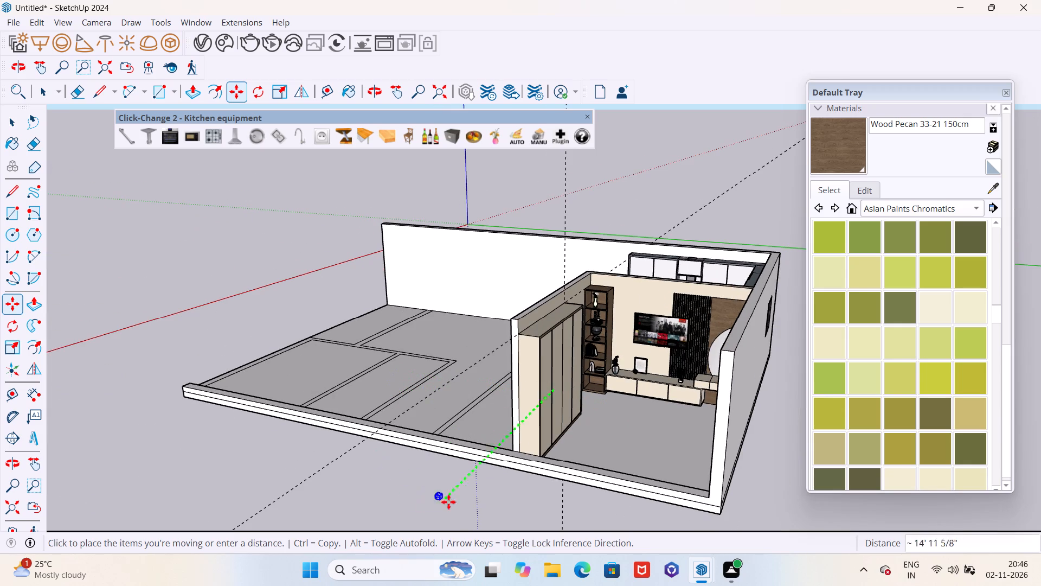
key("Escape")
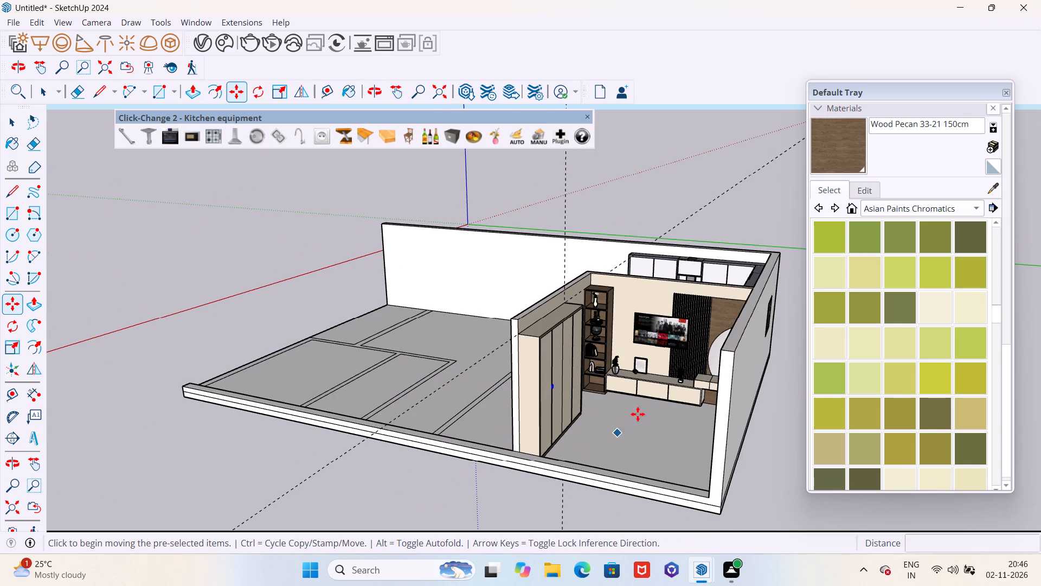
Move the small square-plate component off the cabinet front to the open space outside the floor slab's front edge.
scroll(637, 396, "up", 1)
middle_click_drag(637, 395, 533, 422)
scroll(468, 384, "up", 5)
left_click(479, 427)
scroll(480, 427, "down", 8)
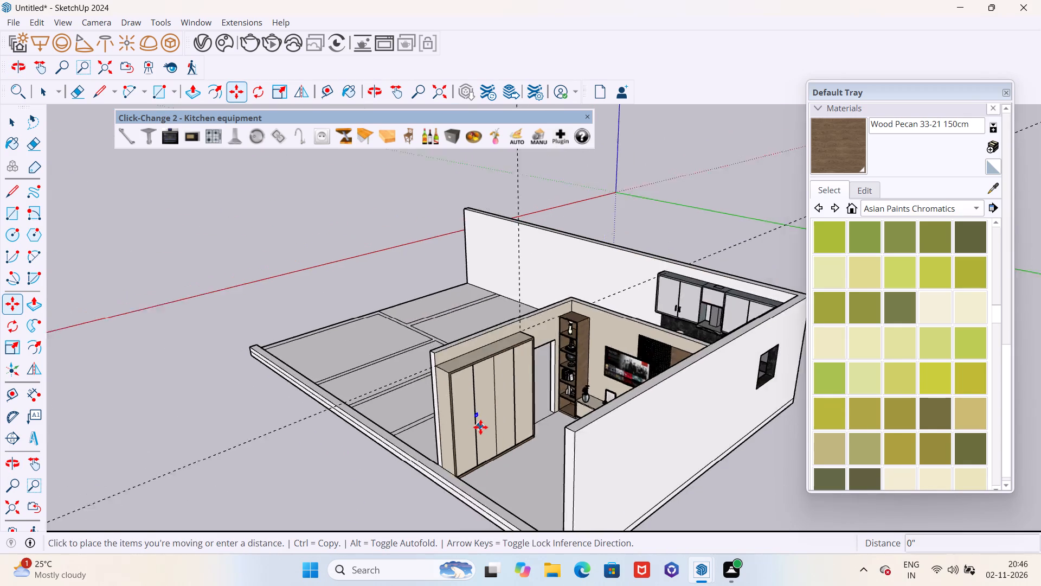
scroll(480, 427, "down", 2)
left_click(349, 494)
Examine the shape of the relocated component up close from several angles.
scroll(329, 502, "up", 1)
middle_click_drag(329, 502, 412, 483)
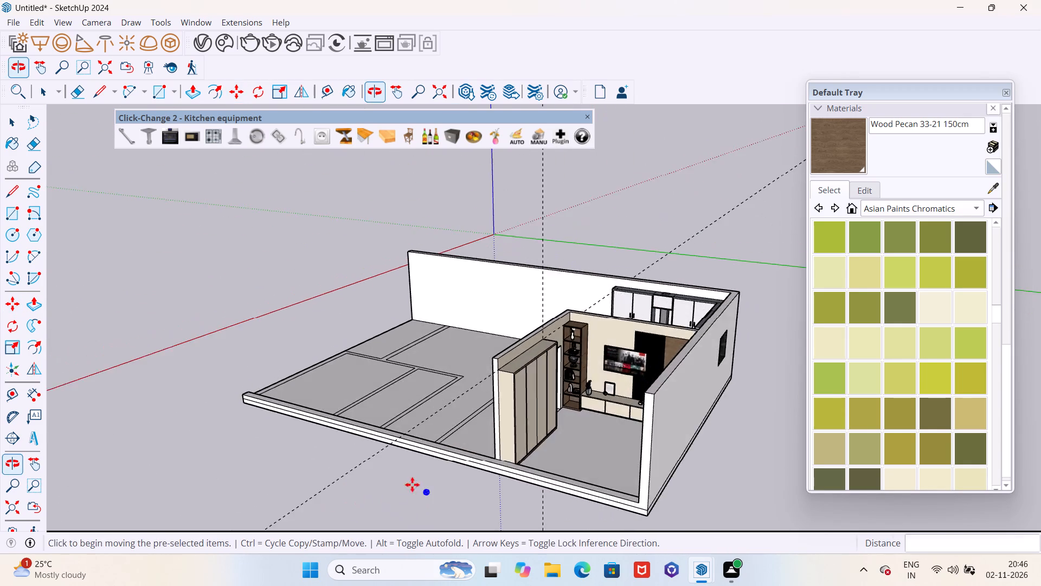
scroll(415, 531, "down", 1)
scroll(416, 531, "up", 8)
scroll(428, 483, "down", 1)
scroll(422, 481, "up", 12)
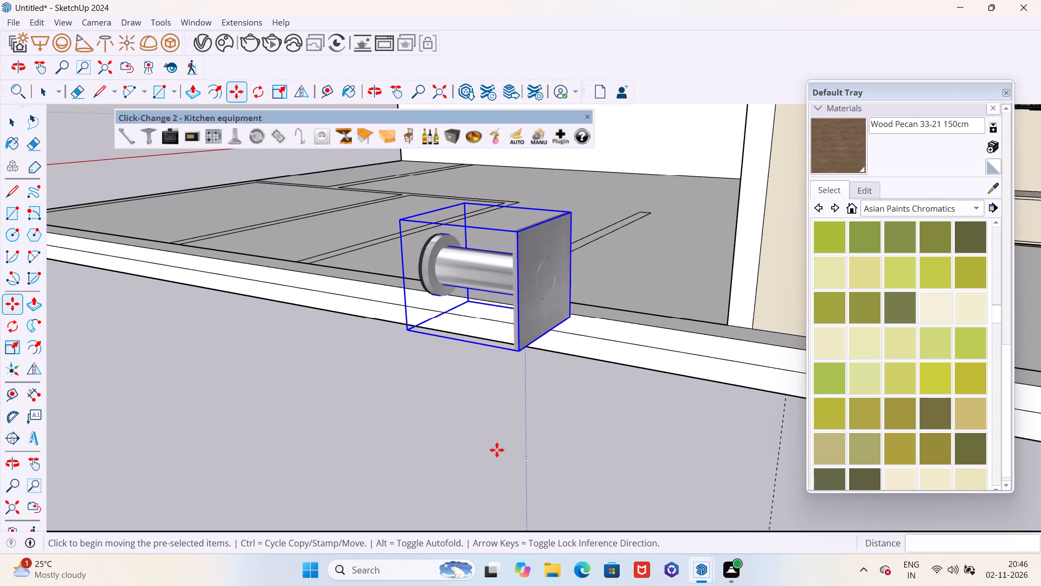
scroll(505, 449, "down", 4)
middle_click_drag(507, 432, 471, 426)
scroll(529, 413, "down", 5)
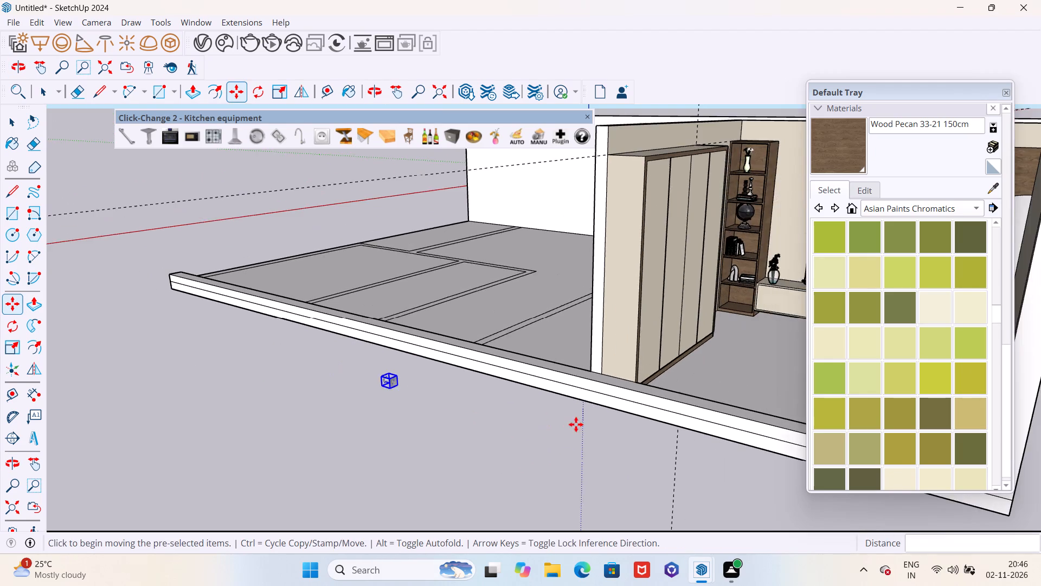
scroll(437, 415, "up", 5)
scroll(197, 355, "up", 5)
scroll(216, 354, "down", 3)
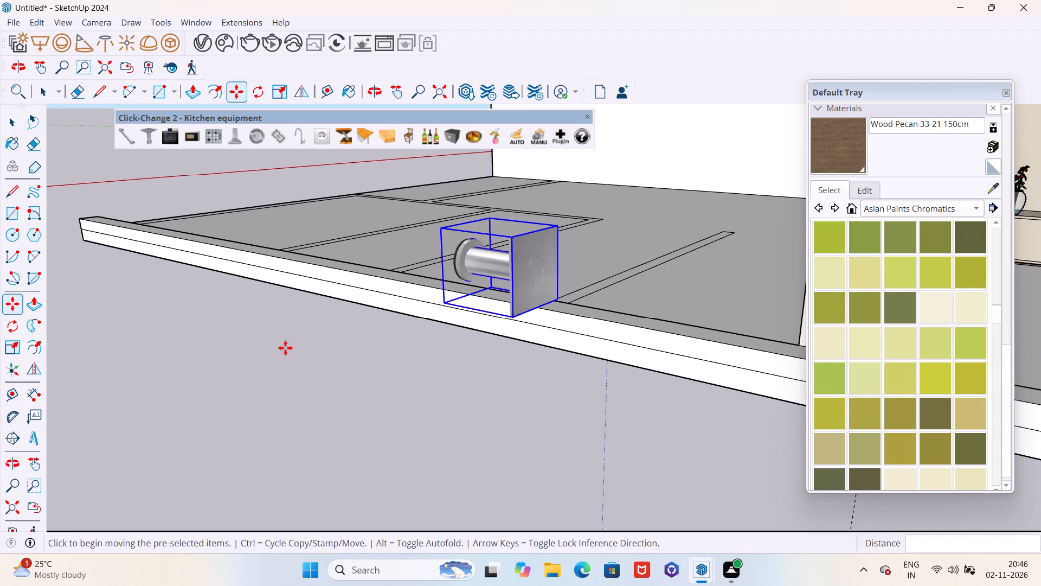
scroll(367, 340, "up", 2)
scroll(343, 347, "down", 5)
scroll(409, 337, "up", 4)
scroll(487, 345, "down", 3)
scroll(357, 309, "up", 2)
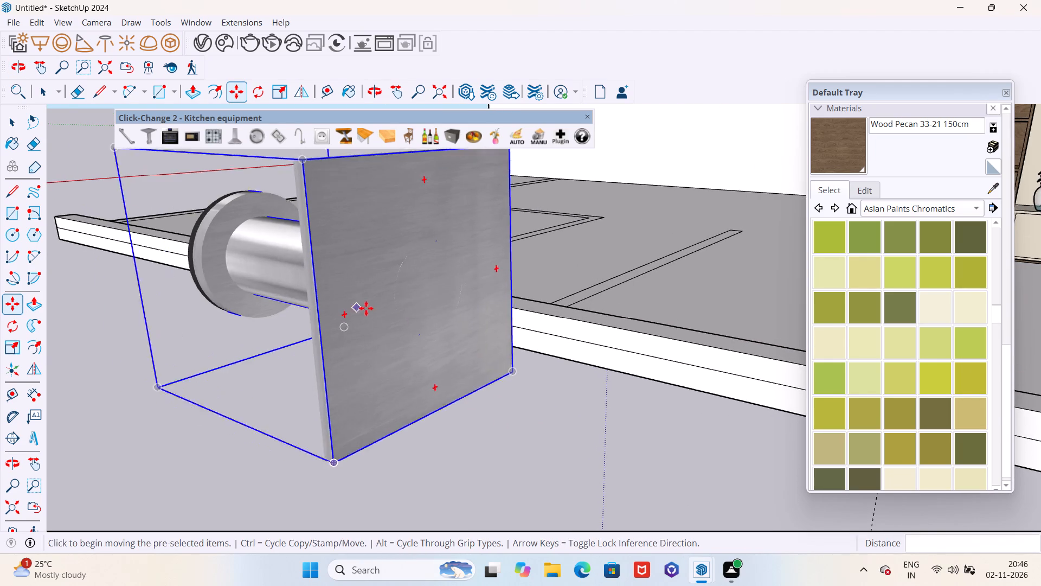
scroll(366, 308, "up", 2)
scroll(467, 316, "down", 5)
middle_click_drag(440, 308, 565, 334)
scroll(571, 333, "down", 2)
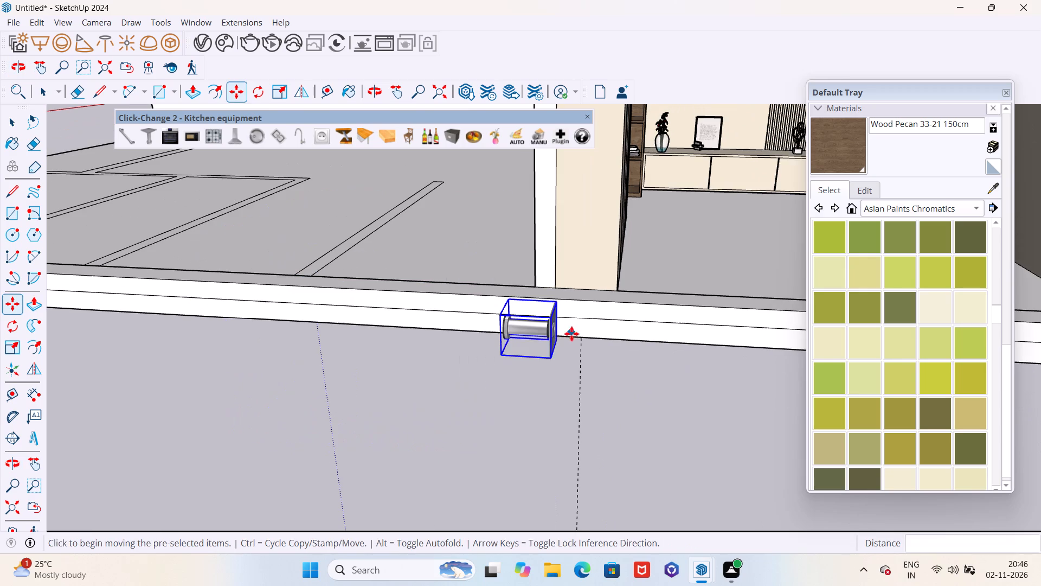
middle_click_drag(598, 361, 589, 352)
scroll(600, 365, "down", 2)
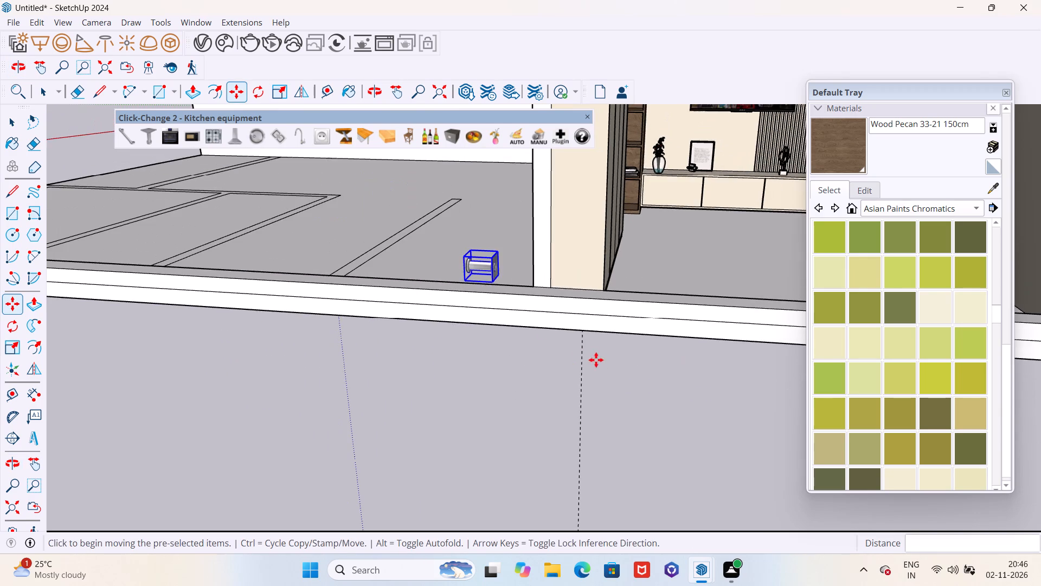
scroll(492, 285, "up", 9)
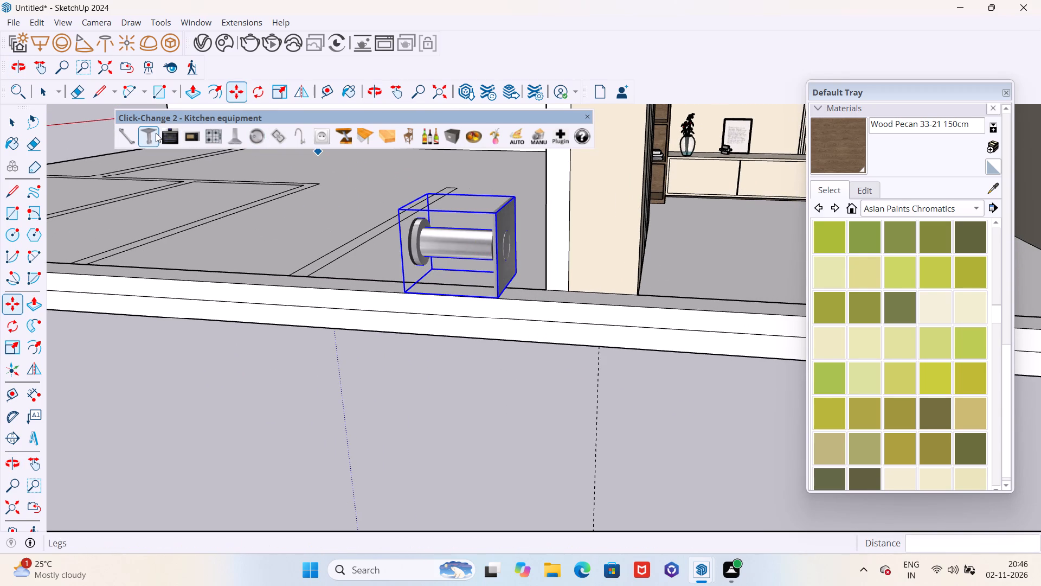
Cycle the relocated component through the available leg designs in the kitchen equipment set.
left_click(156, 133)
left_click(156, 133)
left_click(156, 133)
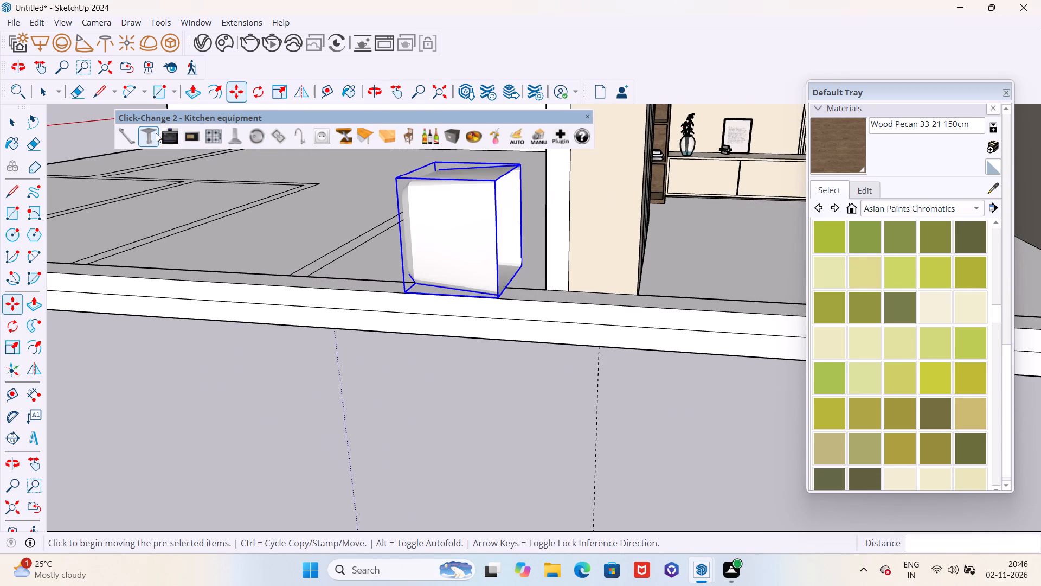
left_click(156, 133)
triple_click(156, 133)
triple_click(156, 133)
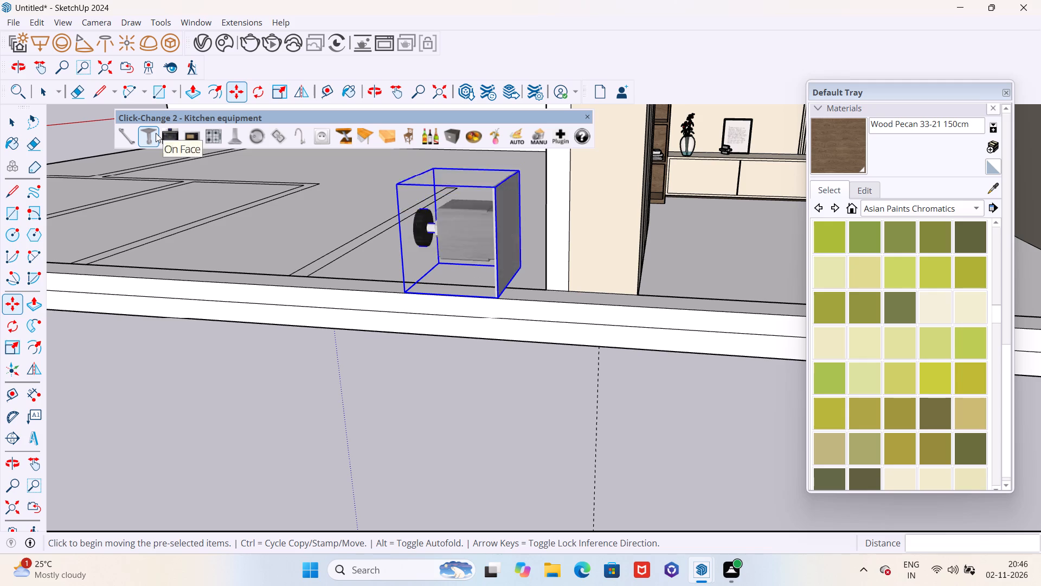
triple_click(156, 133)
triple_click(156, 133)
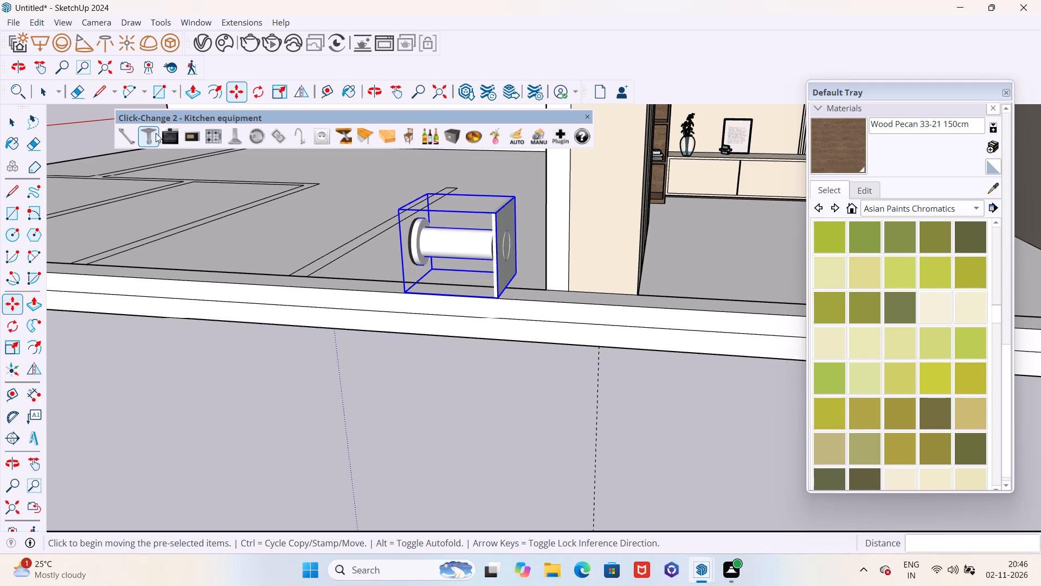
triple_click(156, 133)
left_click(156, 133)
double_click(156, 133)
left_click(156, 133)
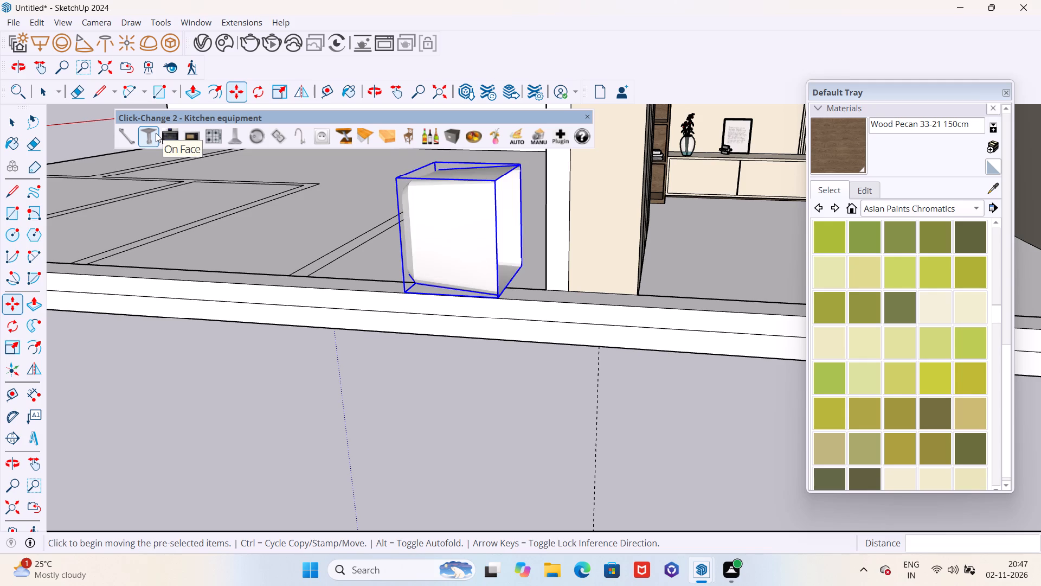
Delete the leg component placed outside the floor slab.
key("Escape")
key("space")
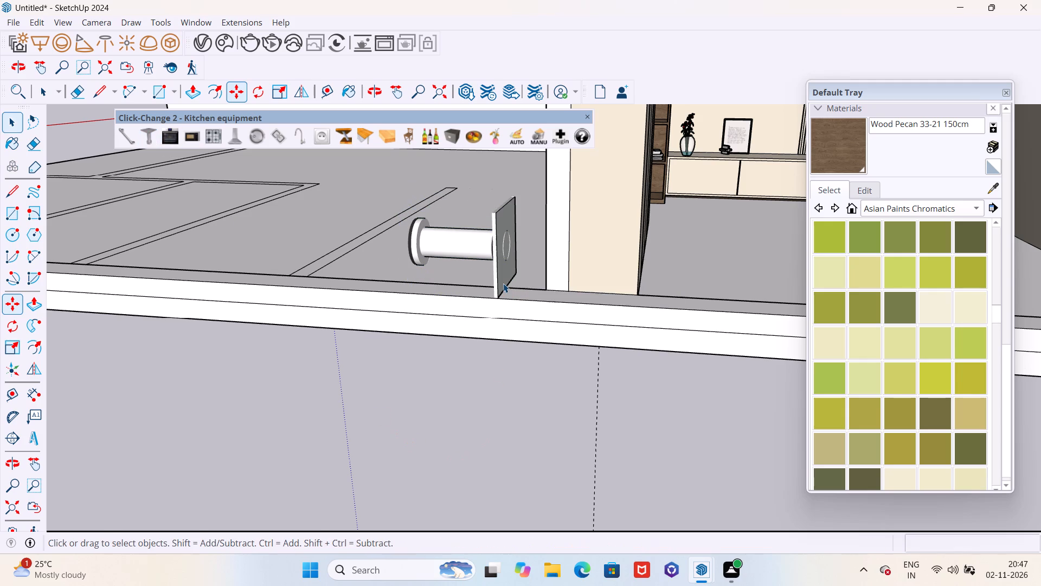
left_click(503, 283)
key("Delete")
Inspect the side wall cabinet's grooved front from the open side of the TV room.
scroll(508, 393, "down", 11)
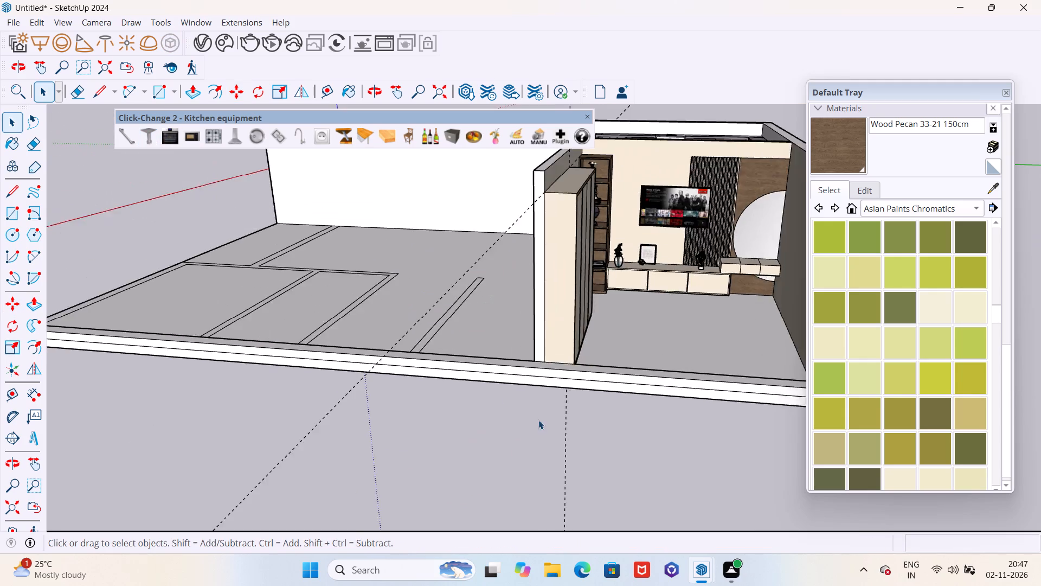
scroll(538, 420, "down", 2)
scroll(538, 420, "up", 1)
scroll(540, 419, "down", 4)
middle_click_drag(554, 432, 427, 430)
scroll(464, 315, "up", 4)
scroll(539, 303, "up", 3)
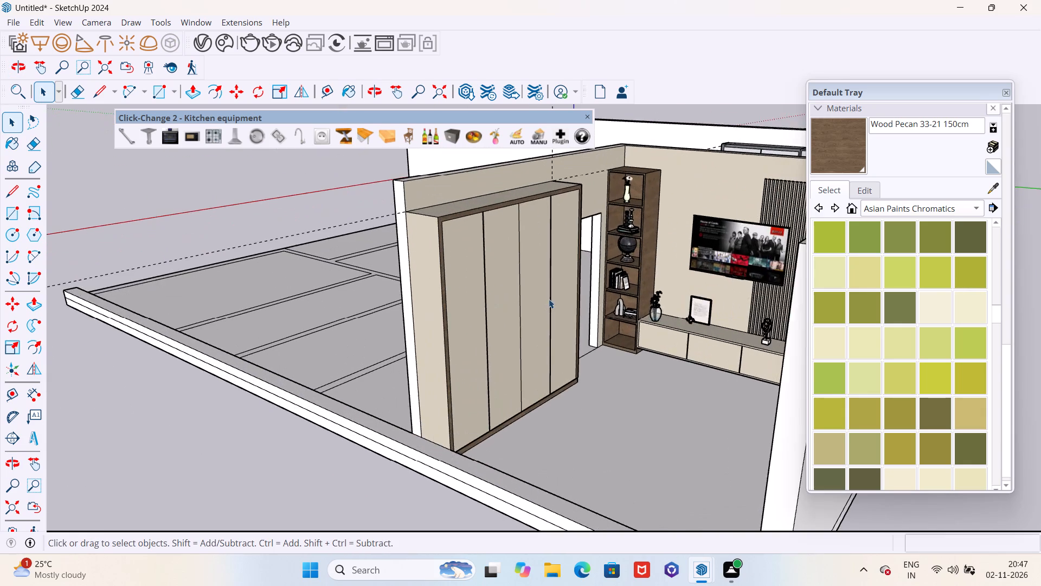
scroll(511, 312, "down", 2)
scroll(600, 269, "up", 2)
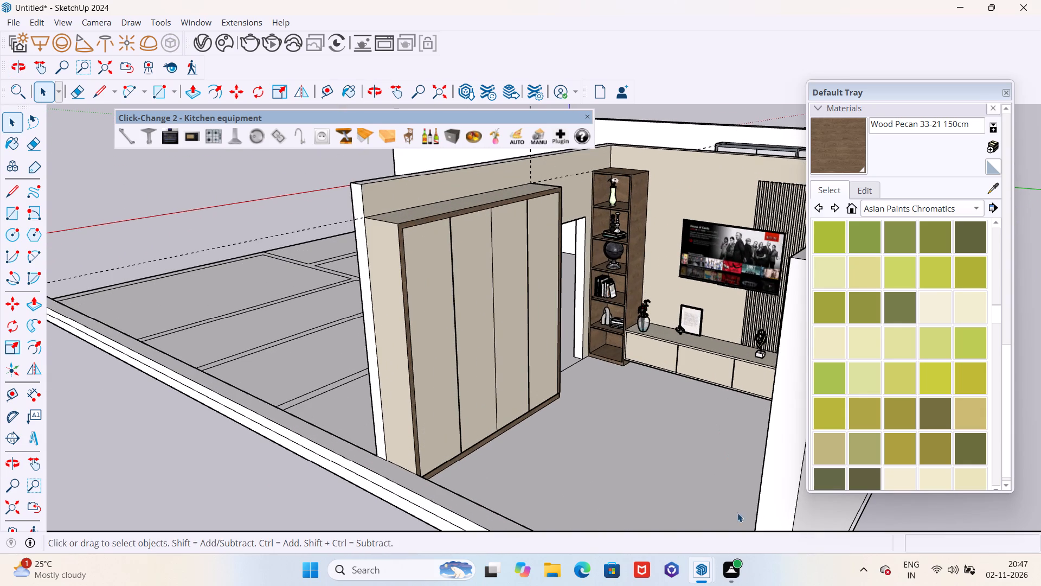
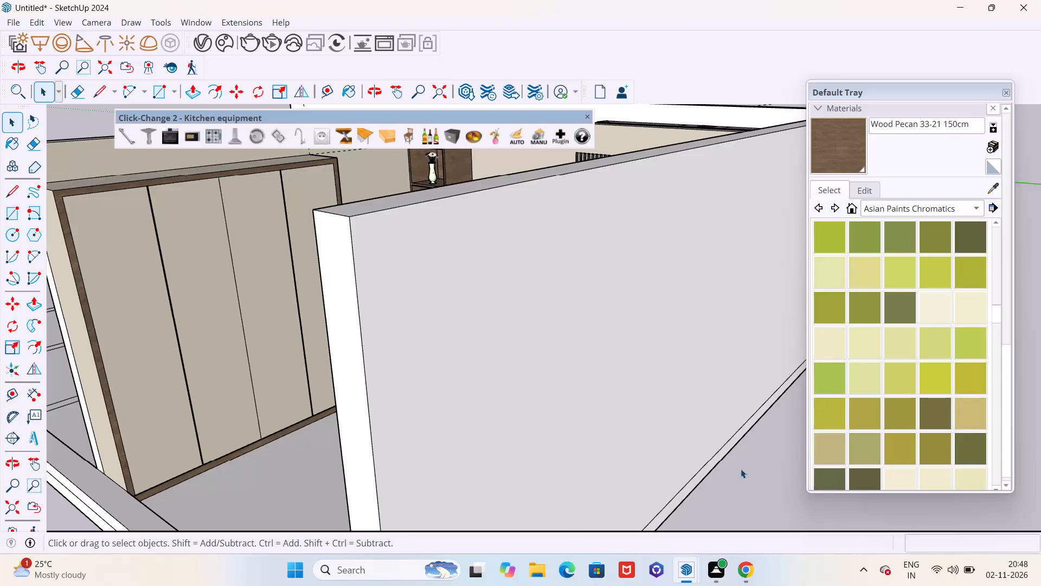
Close the floating Click-Change 2 - Kitchen equipment tool set that covers the model view.
scroll(741, 469, "down", 6)
middle_click_drag(562, 436, 516, 386)
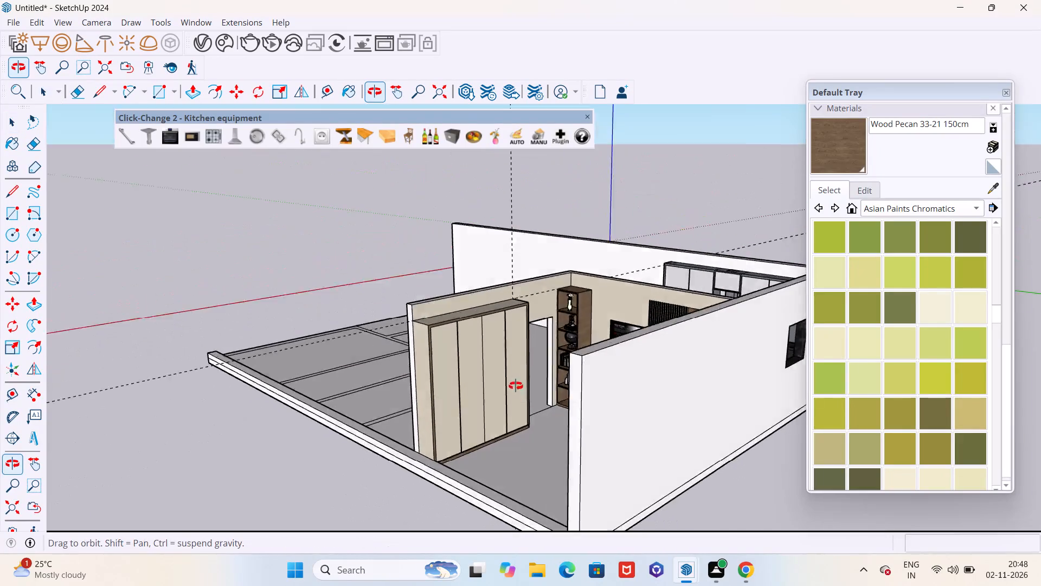
middle_click_drag(516, 386, 514, 371)
scroll(446, 375, "up", 5)
scroll(492, 351, "down", 4)
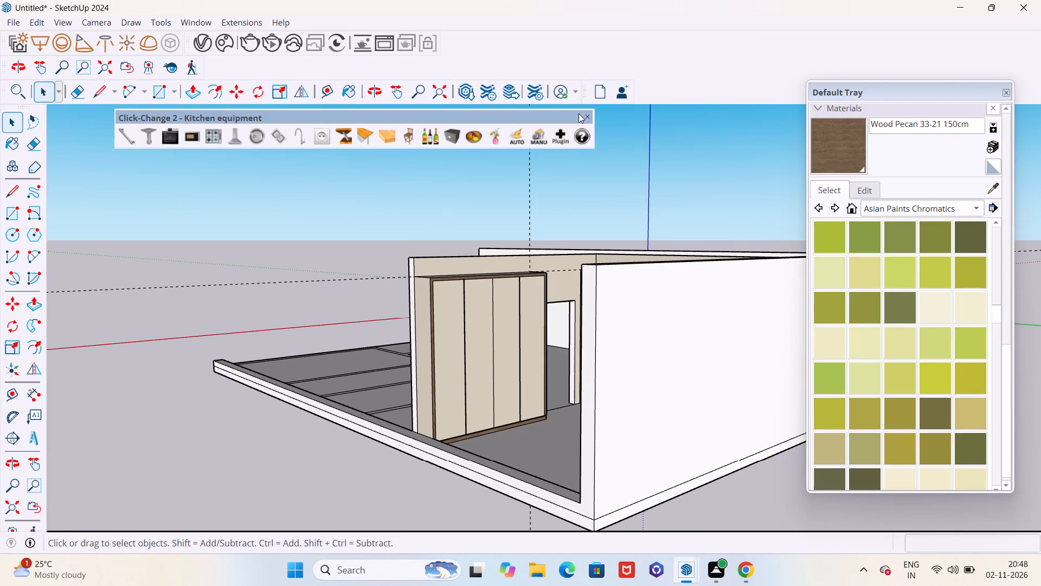
left_click(588, 116)
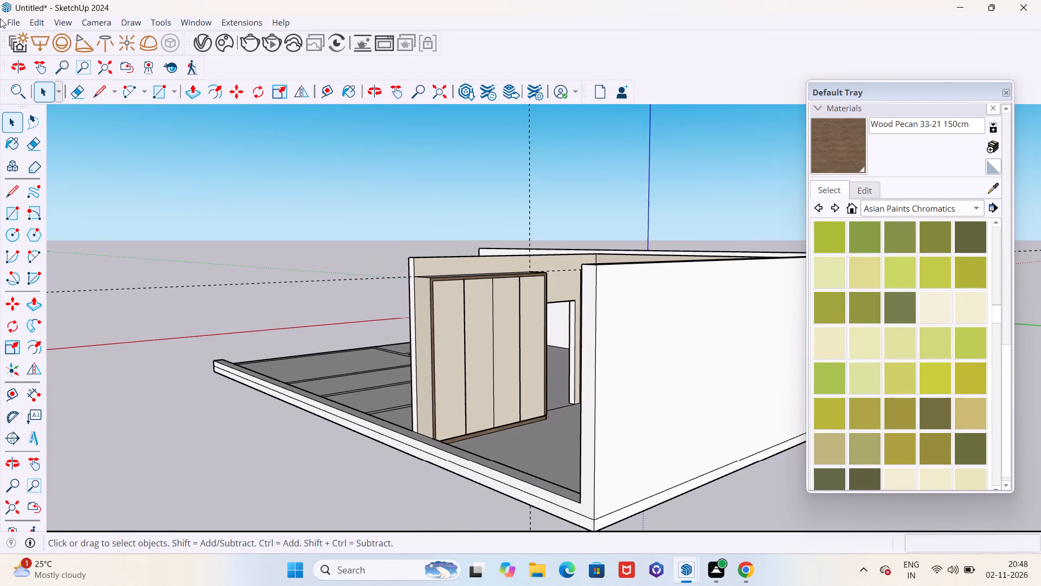
Import the Ribe+Handles+timber model from Downloads and place it on the room floor in front of the wardrobe.
left_click(21, 18)
left_click(74, 219)
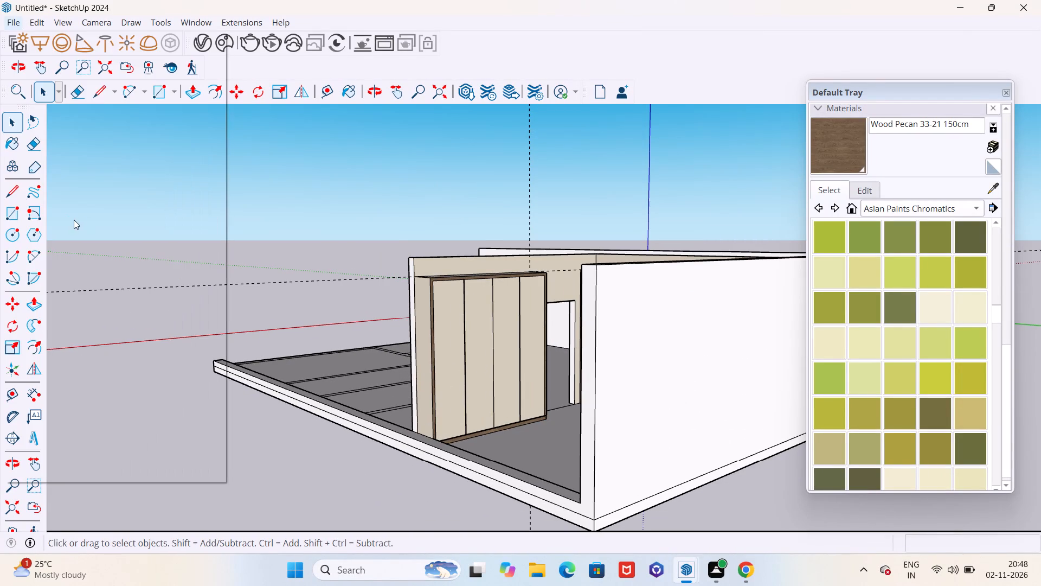
left_click(169, 160)
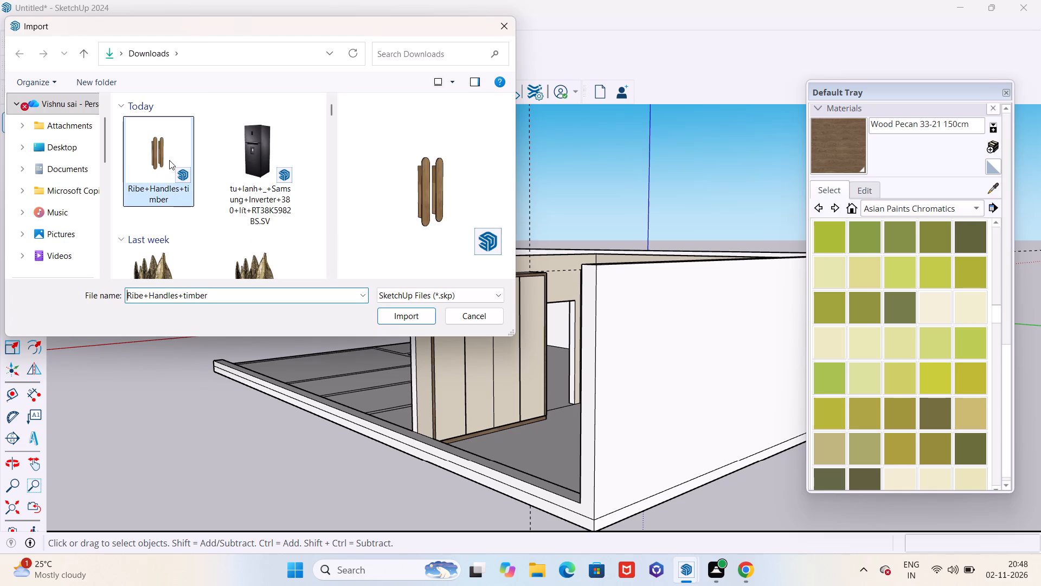
left_click(392, 320)
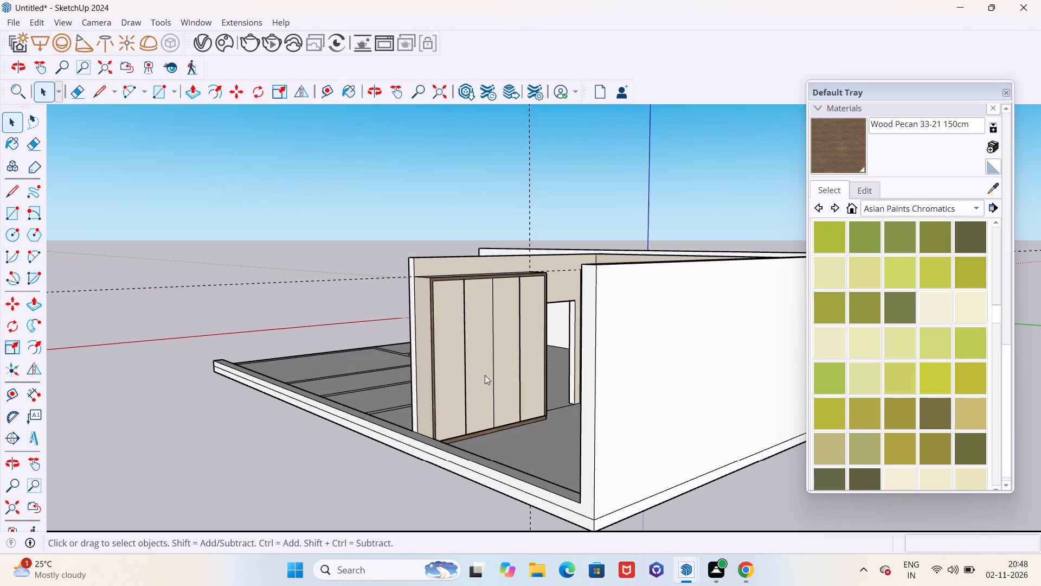
scroll(446, 358, "up", 4)
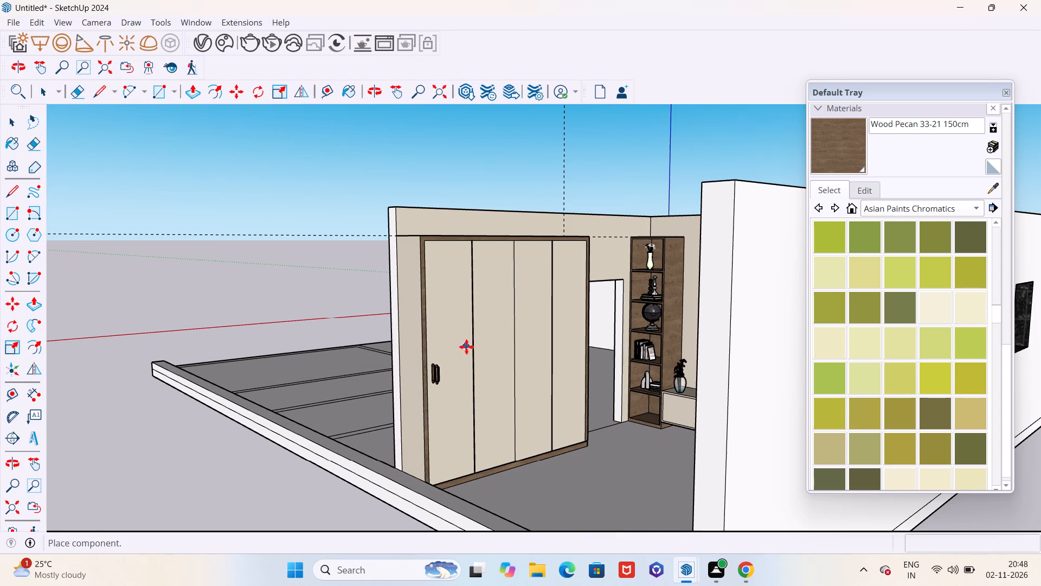
scroll(486, 345, "up", 6)
scroll(499, 328, "down", 1)
scroll(499, 328, "up", 11)
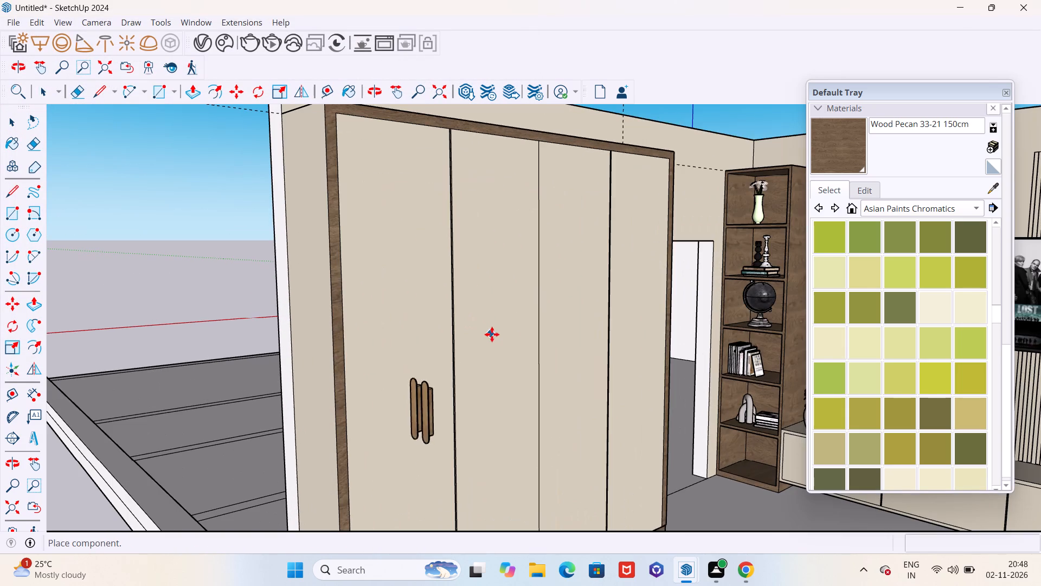
scroll(511, 301, "down", 7)
scroll(515, 314, "up", 6)
scroll(535, 277, "down", 9)
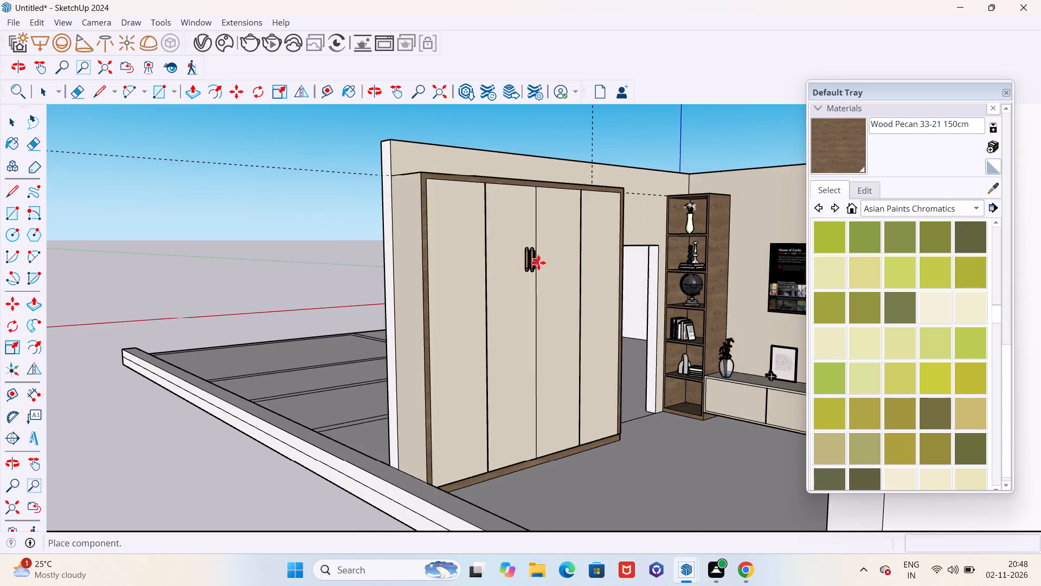
scroll(538, 263, "down", 3)
scroll(539, 262, "up", 1)
middle_click_drag(580, 402, 693, 413)
scroll(642, 298, "down", 6)
scroll(685, 369, "up", 5)
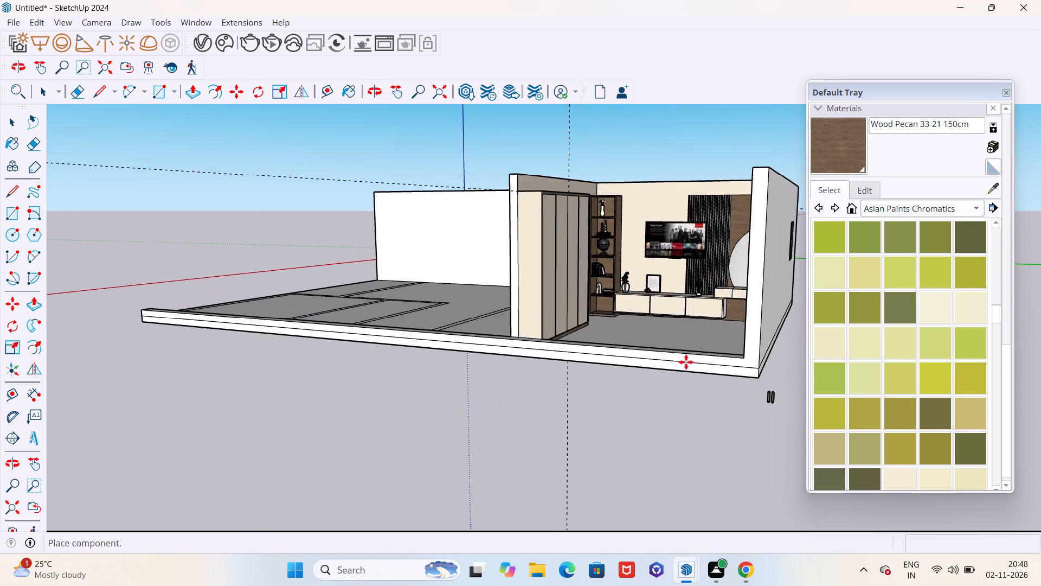
scroll(632, 313, "up", 5)
left_click(608, 323)
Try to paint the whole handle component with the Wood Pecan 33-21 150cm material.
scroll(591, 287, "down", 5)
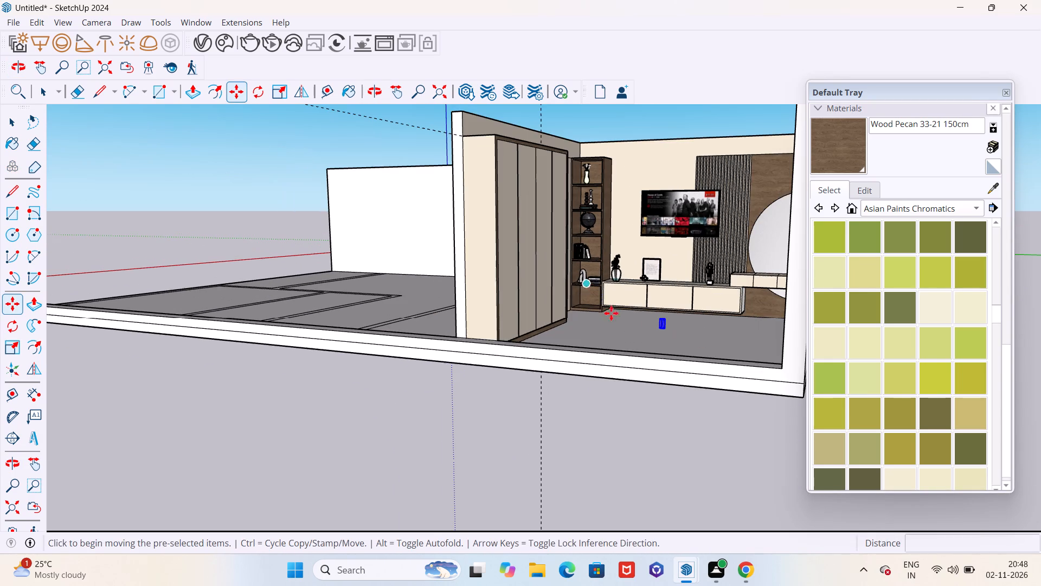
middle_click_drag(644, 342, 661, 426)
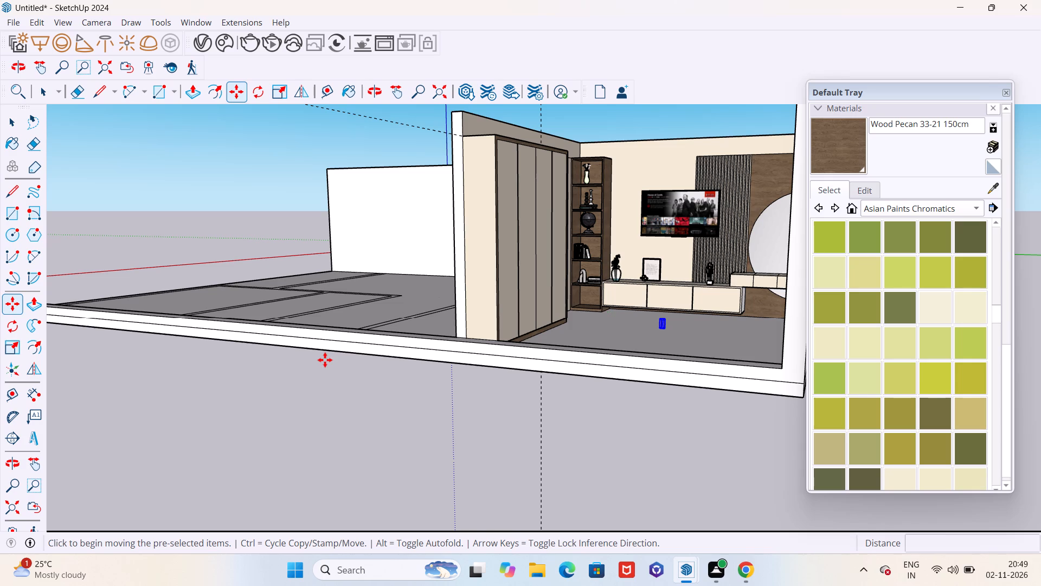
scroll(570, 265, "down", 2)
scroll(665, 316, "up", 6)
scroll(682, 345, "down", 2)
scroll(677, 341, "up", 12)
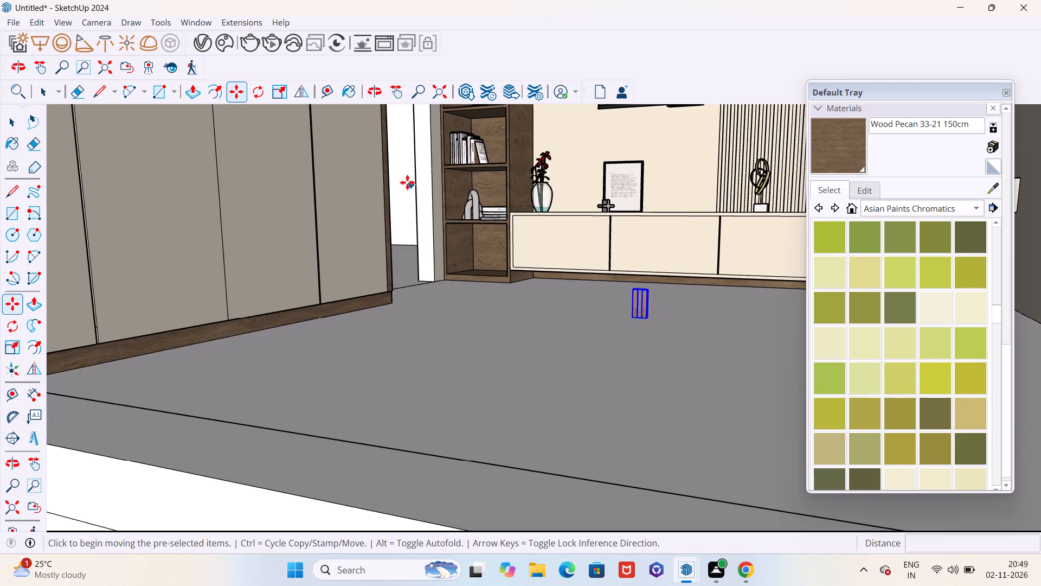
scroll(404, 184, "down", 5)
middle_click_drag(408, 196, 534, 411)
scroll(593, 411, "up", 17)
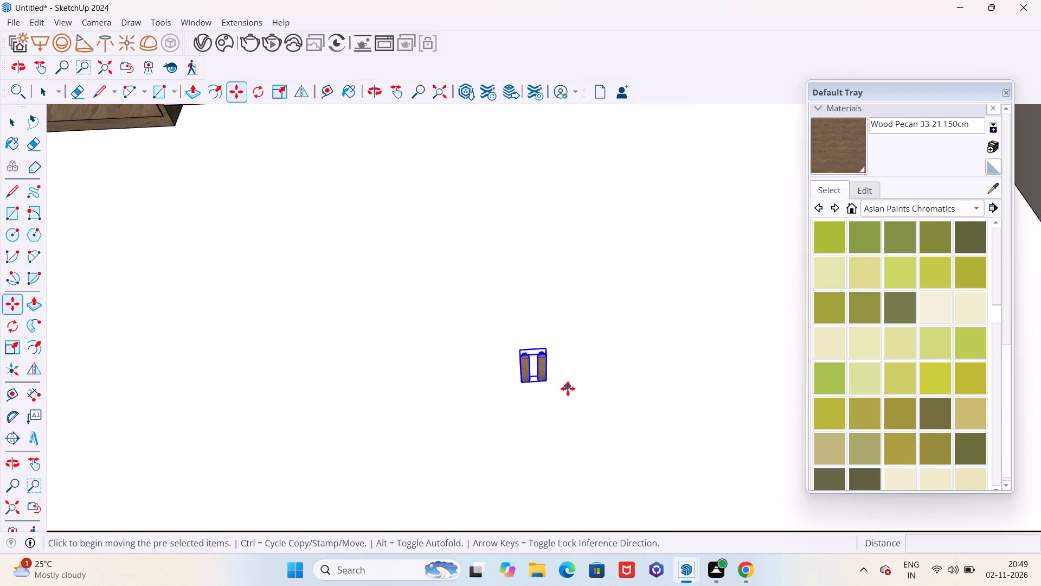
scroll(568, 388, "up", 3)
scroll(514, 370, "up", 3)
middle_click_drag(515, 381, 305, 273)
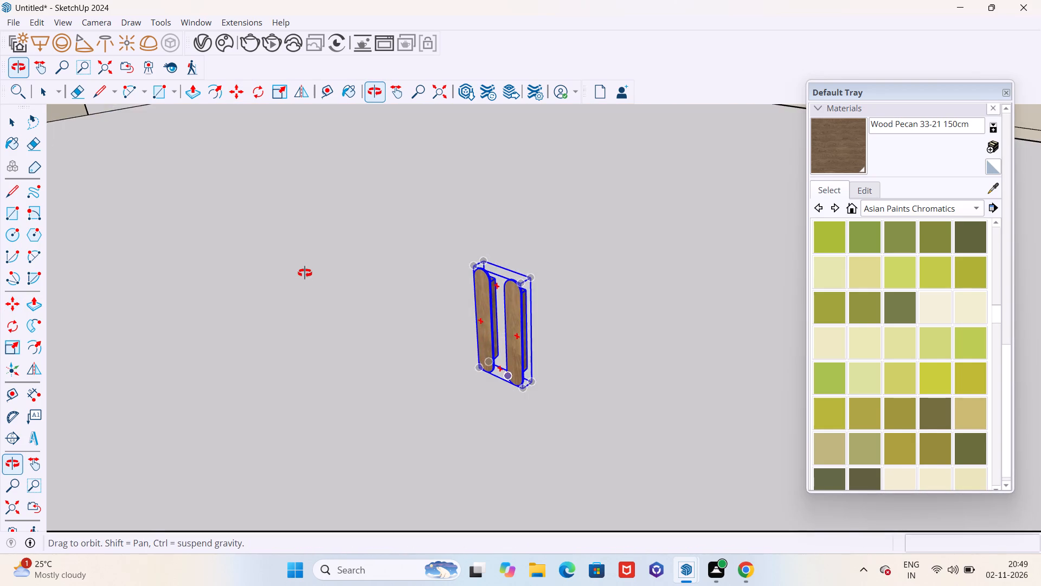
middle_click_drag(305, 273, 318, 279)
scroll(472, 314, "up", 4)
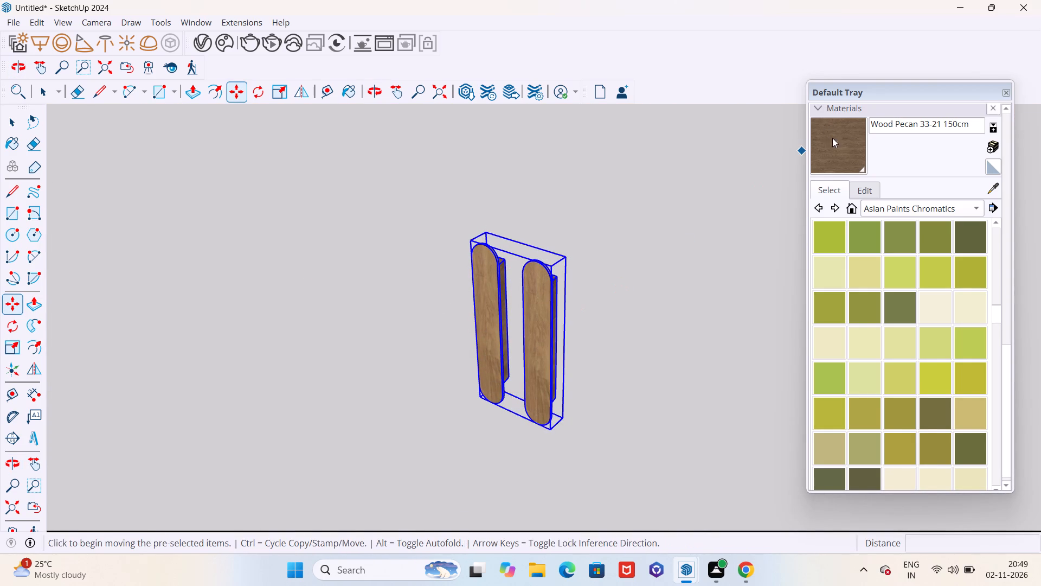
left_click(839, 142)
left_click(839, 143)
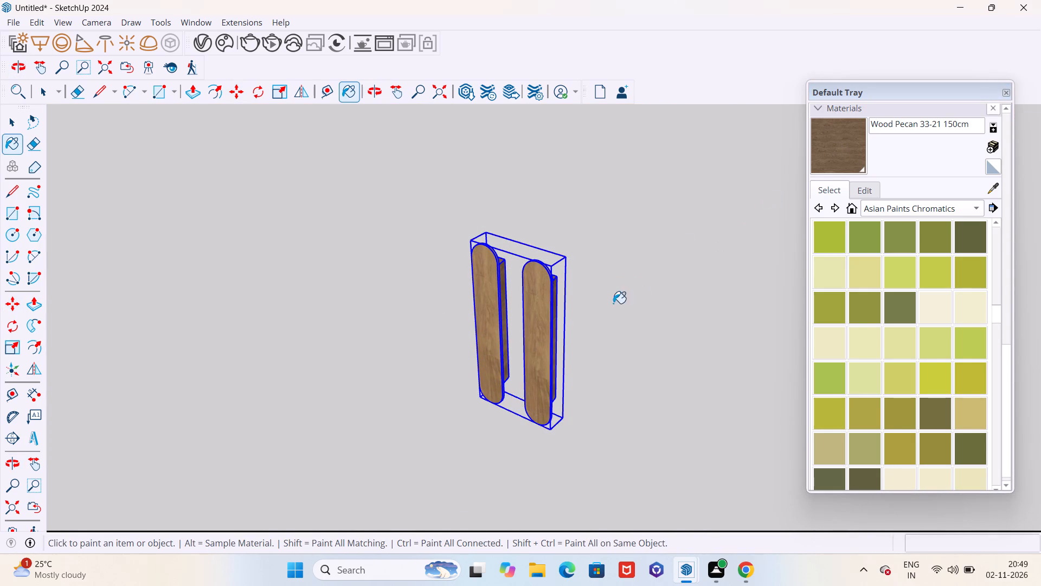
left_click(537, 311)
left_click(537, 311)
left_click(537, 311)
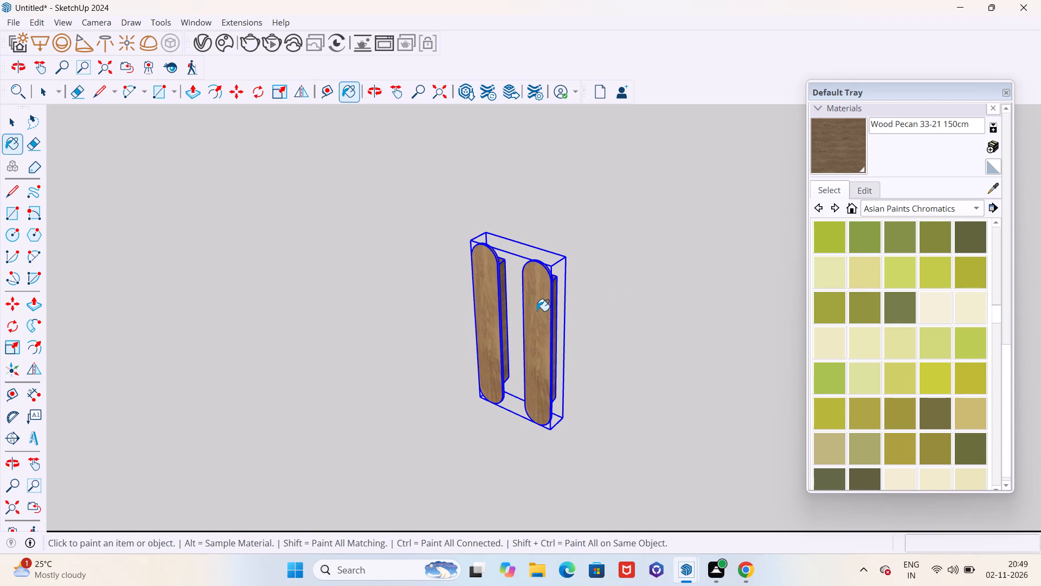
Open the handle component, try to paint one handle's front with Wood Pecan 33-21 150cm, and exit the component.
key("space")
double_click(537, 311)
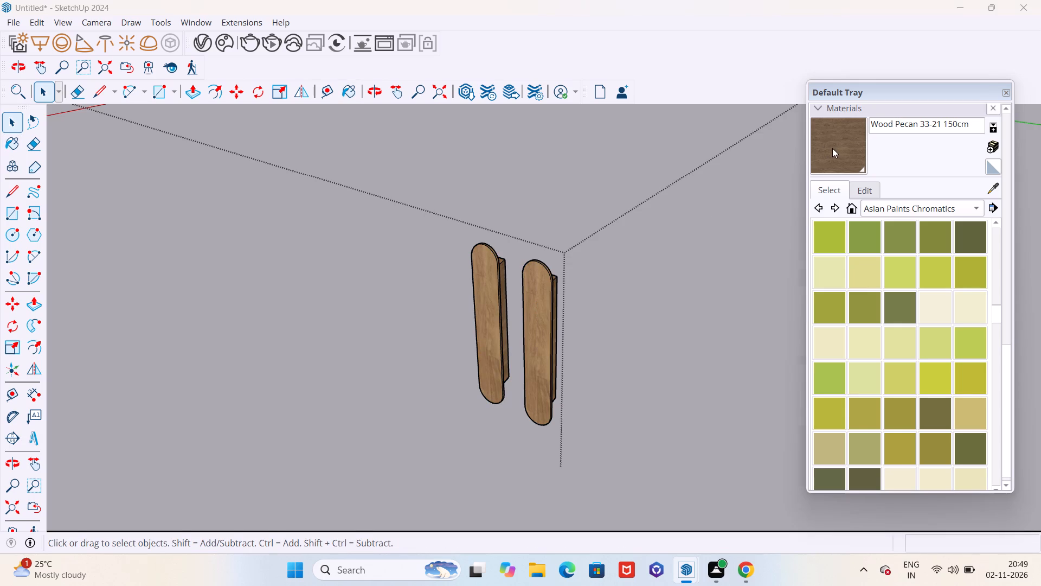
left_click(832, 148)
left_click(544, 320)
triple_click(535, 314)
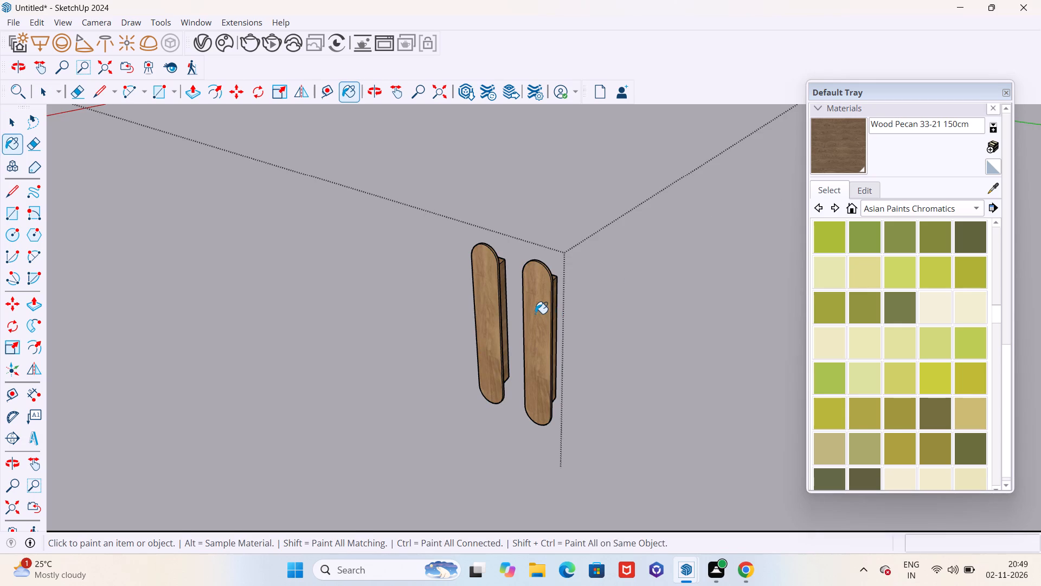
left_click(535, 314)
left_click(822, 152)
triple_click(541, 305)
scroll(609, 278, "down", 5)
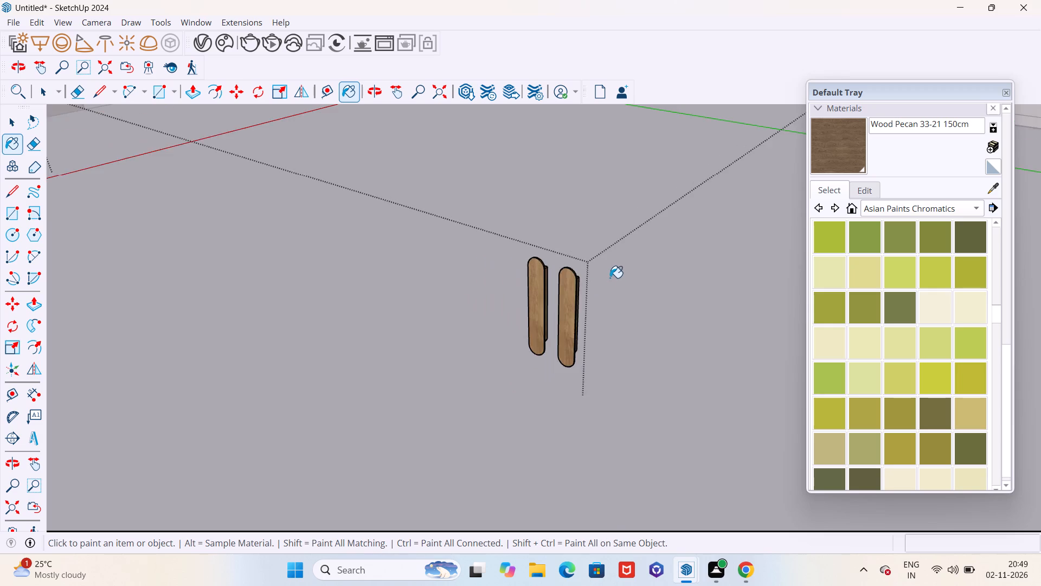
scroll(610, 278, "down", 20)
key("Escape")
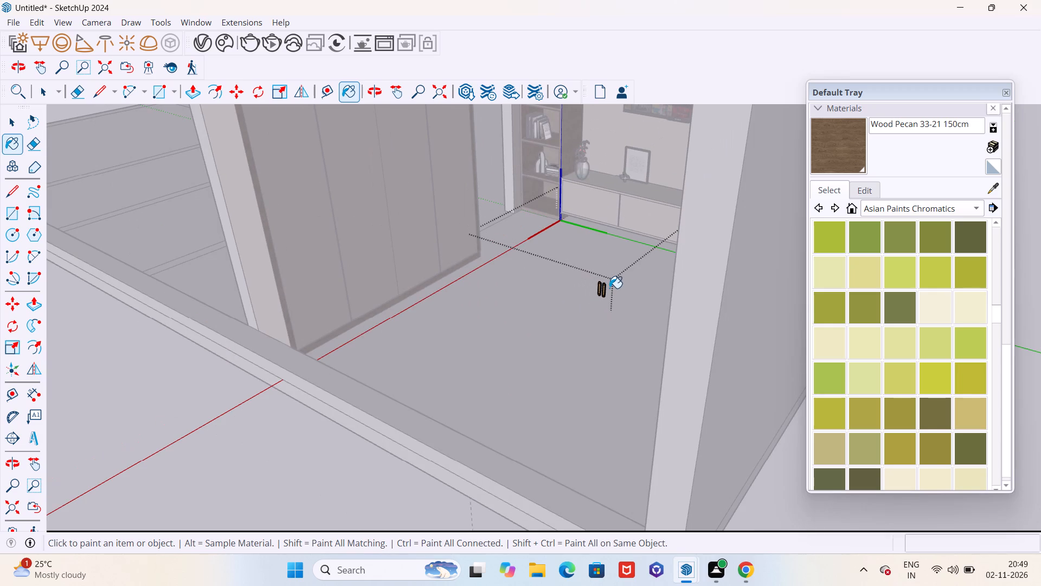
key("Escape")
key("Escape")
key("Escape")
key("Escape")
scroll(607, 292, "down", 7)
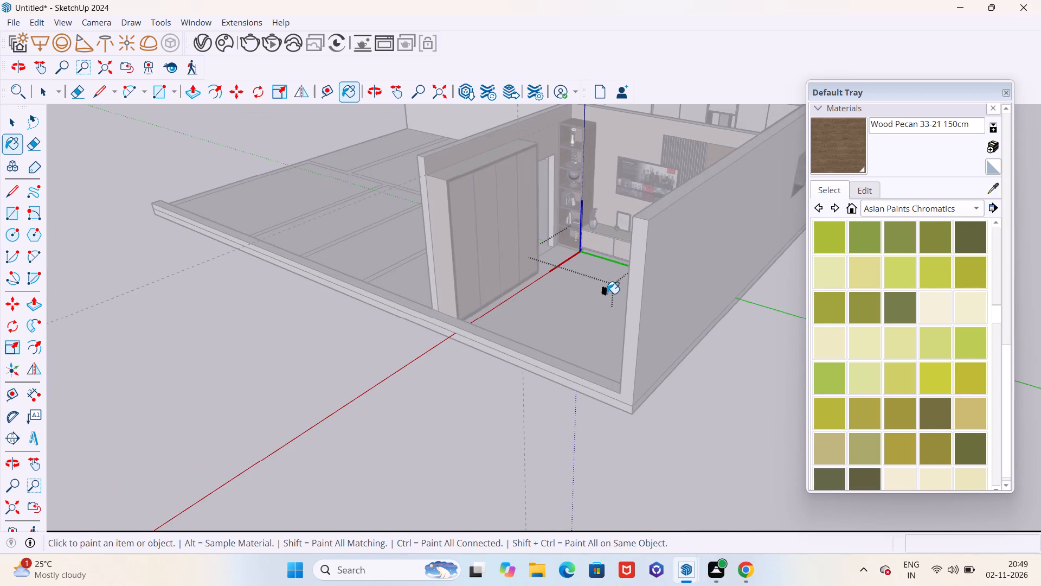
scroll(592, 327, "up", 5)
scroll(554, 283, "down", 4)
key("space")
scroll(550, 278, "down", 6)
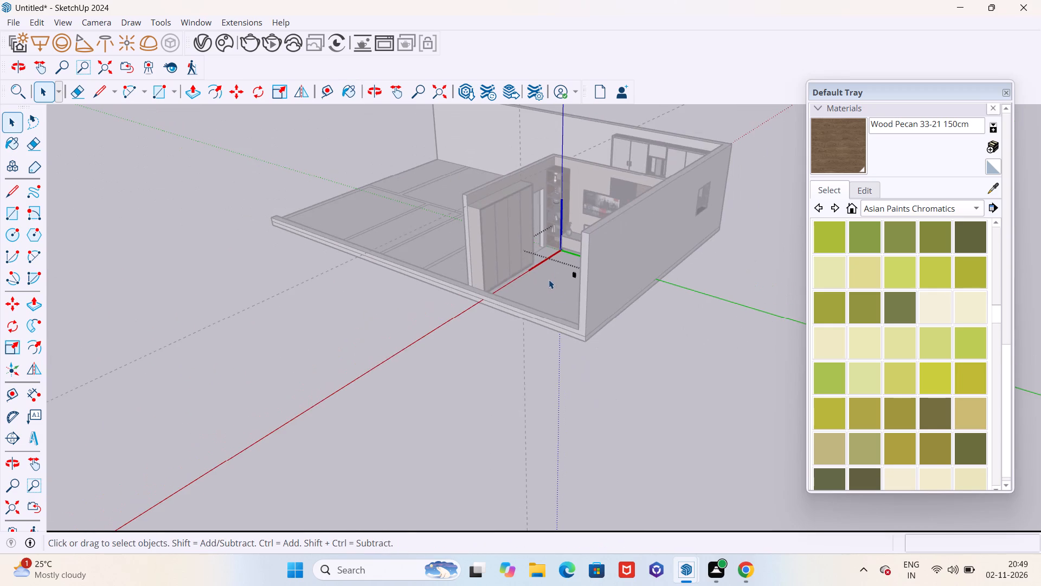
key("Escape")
Rotate the pair of handles 90 degrees about the vertical axis on the floor.
middle_click_drag(493, 348, 576, 359)
scroll(576, 276, "up", 15)
left_click(576, 271)
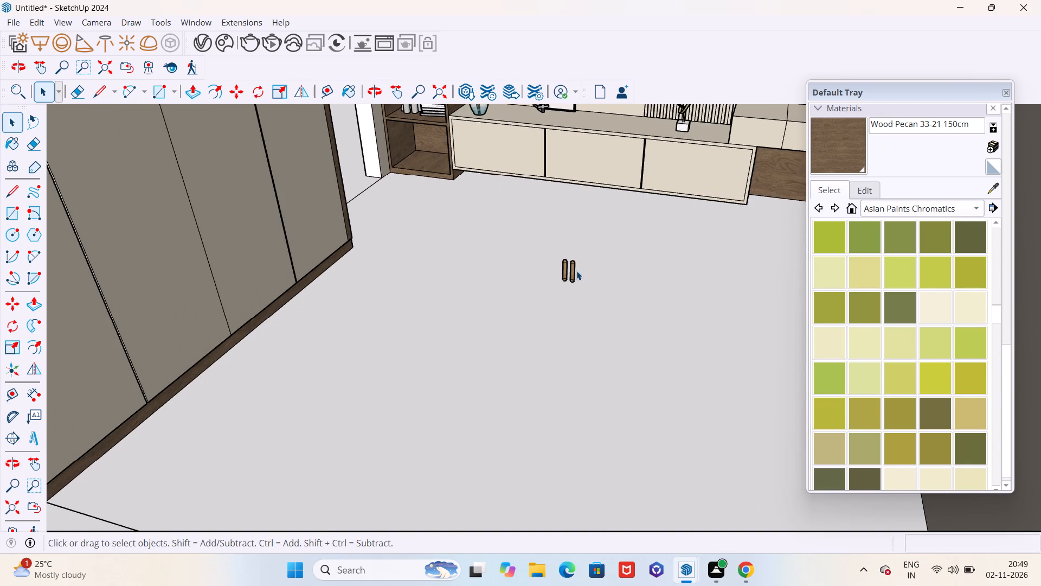
middle_click_drag(592, 285, 623, 311)
key("q")
scroll(644, 307, "up", 6)
left_click(618, 291)
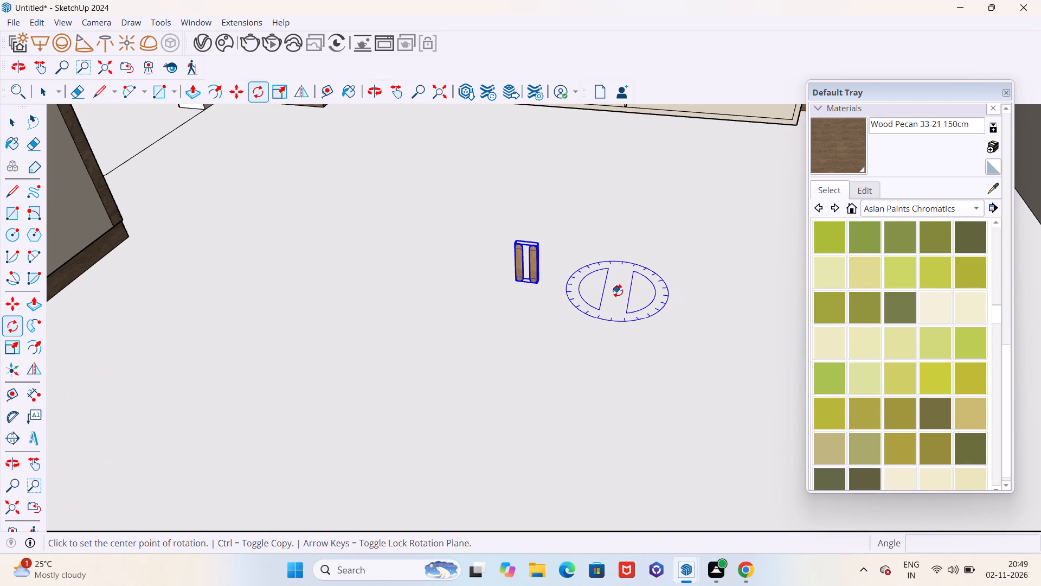
left_click(641, 291)
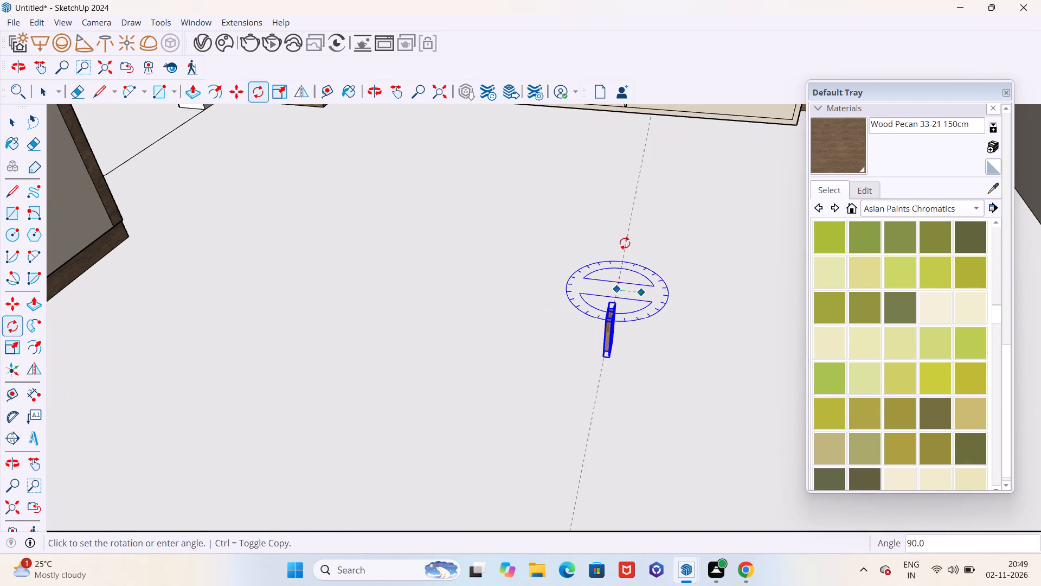
left_click(625, 227)
middle_click_drag(638, 294, 599, 238)
scroll(575, 279, "up", 13)
scroll(590, 292, "down", 6)
middle_click_drag(599, 342, 524, 340)
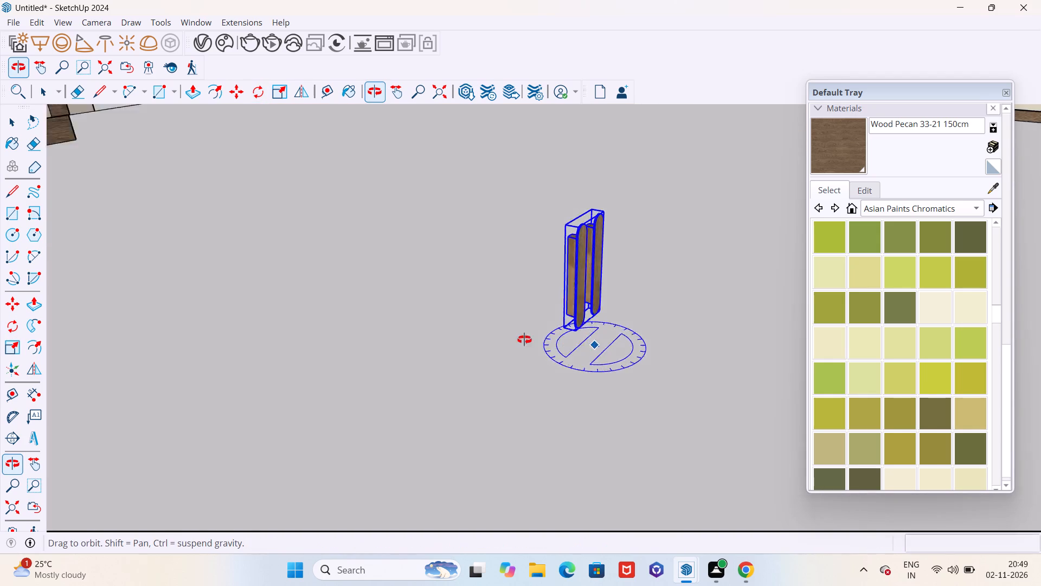
middle_click_drag(524, 340, 311, 330)
key("space")
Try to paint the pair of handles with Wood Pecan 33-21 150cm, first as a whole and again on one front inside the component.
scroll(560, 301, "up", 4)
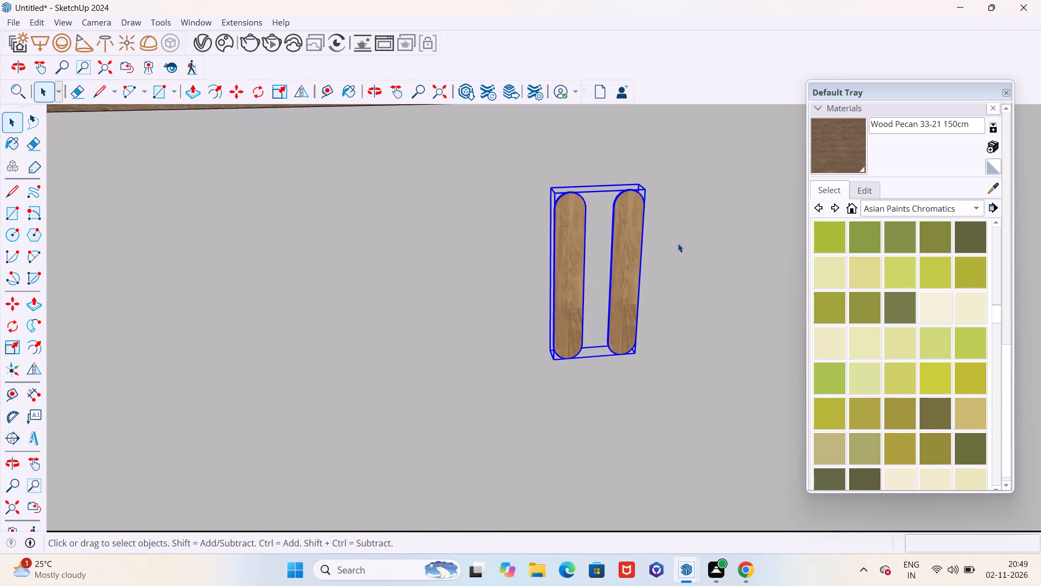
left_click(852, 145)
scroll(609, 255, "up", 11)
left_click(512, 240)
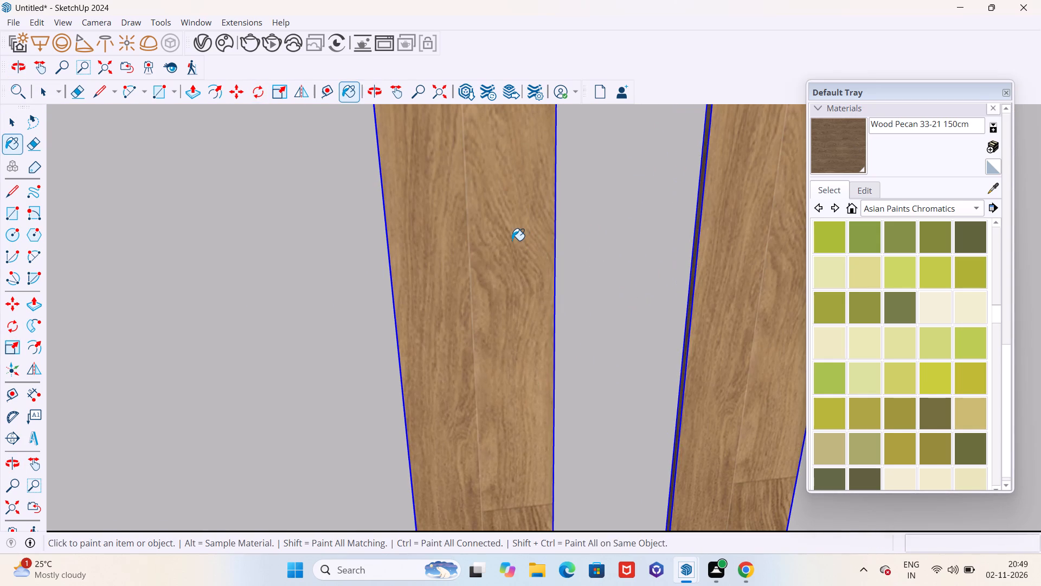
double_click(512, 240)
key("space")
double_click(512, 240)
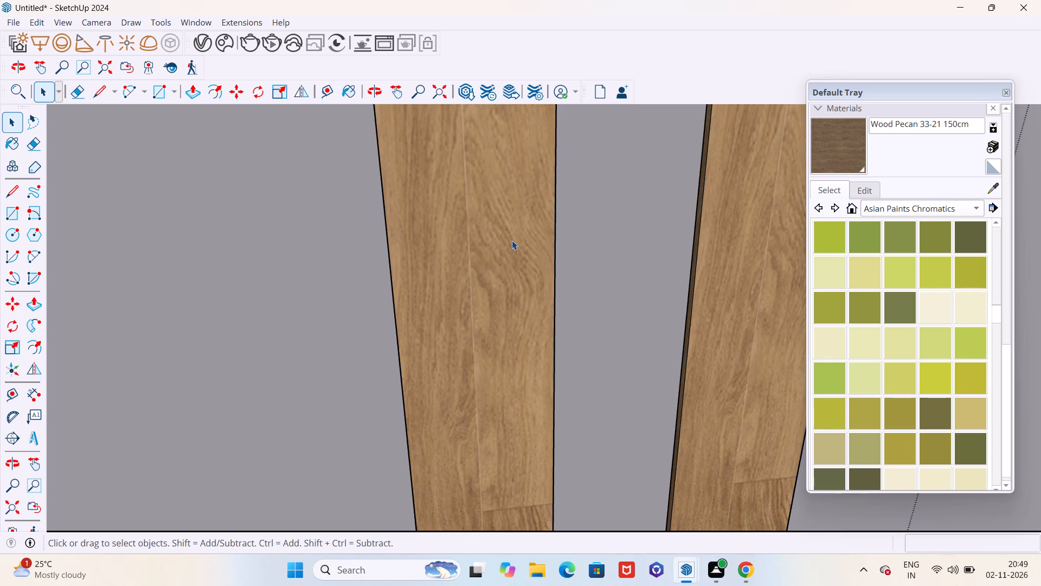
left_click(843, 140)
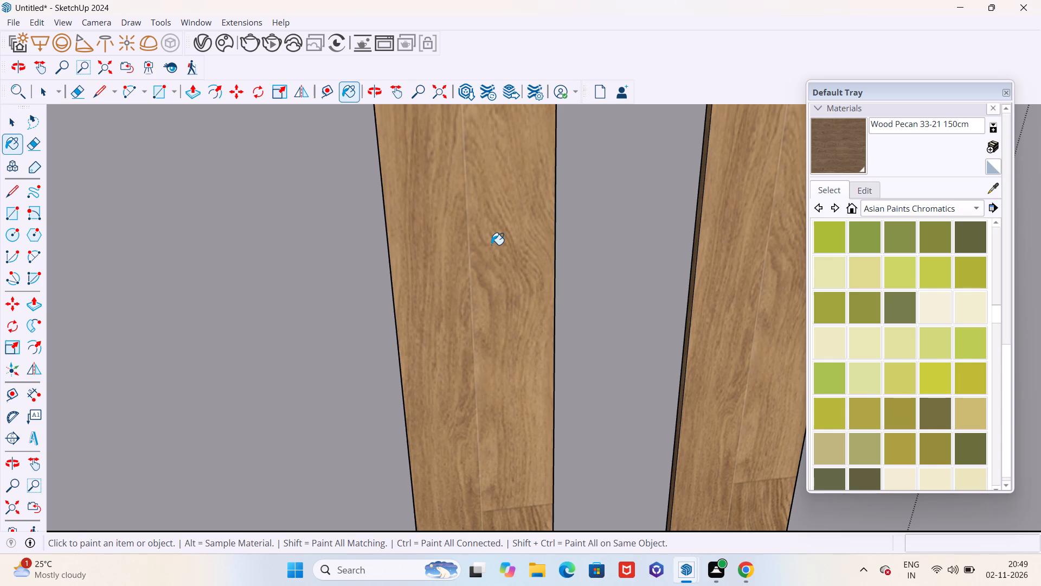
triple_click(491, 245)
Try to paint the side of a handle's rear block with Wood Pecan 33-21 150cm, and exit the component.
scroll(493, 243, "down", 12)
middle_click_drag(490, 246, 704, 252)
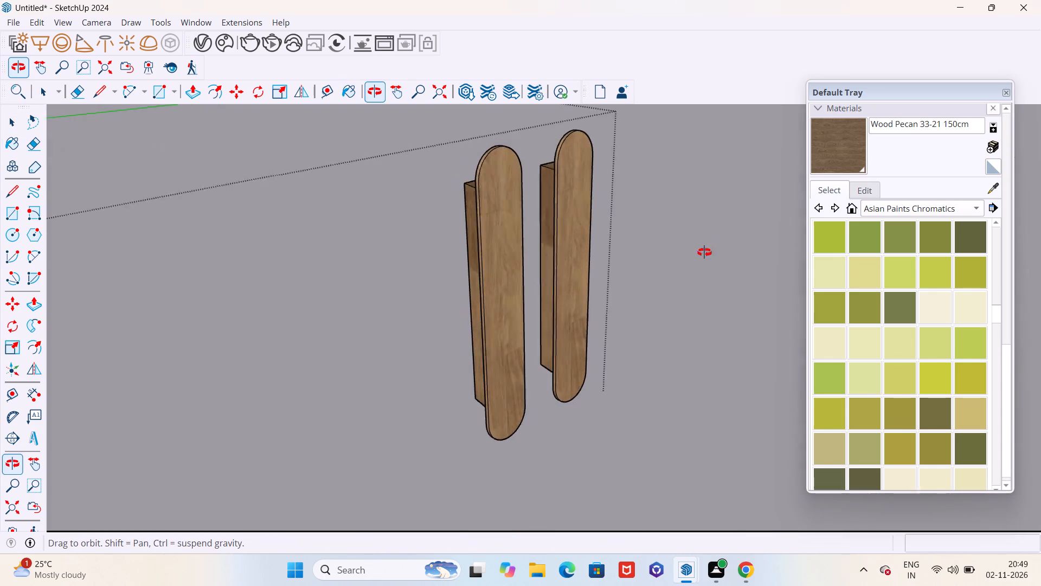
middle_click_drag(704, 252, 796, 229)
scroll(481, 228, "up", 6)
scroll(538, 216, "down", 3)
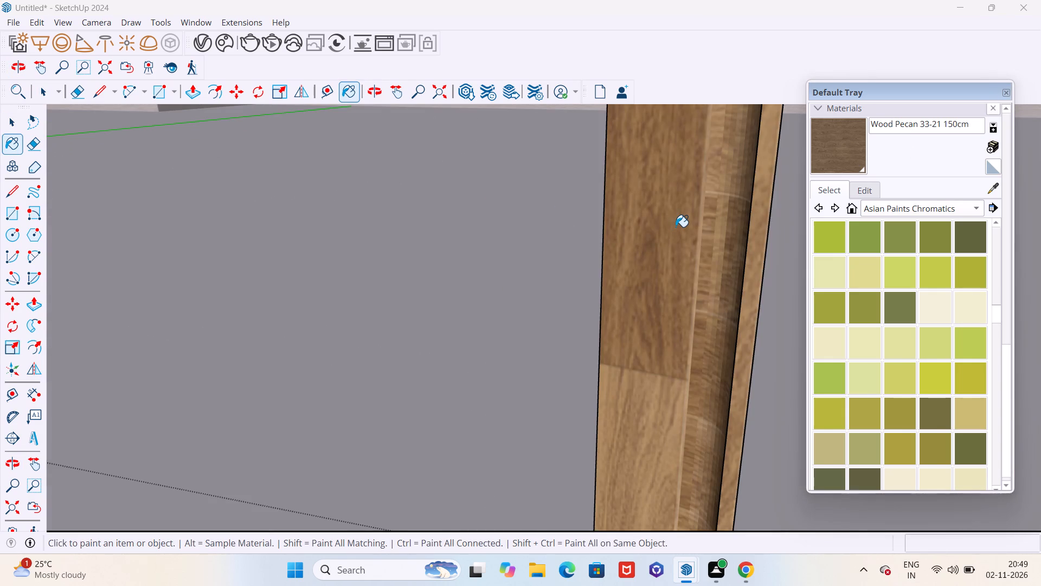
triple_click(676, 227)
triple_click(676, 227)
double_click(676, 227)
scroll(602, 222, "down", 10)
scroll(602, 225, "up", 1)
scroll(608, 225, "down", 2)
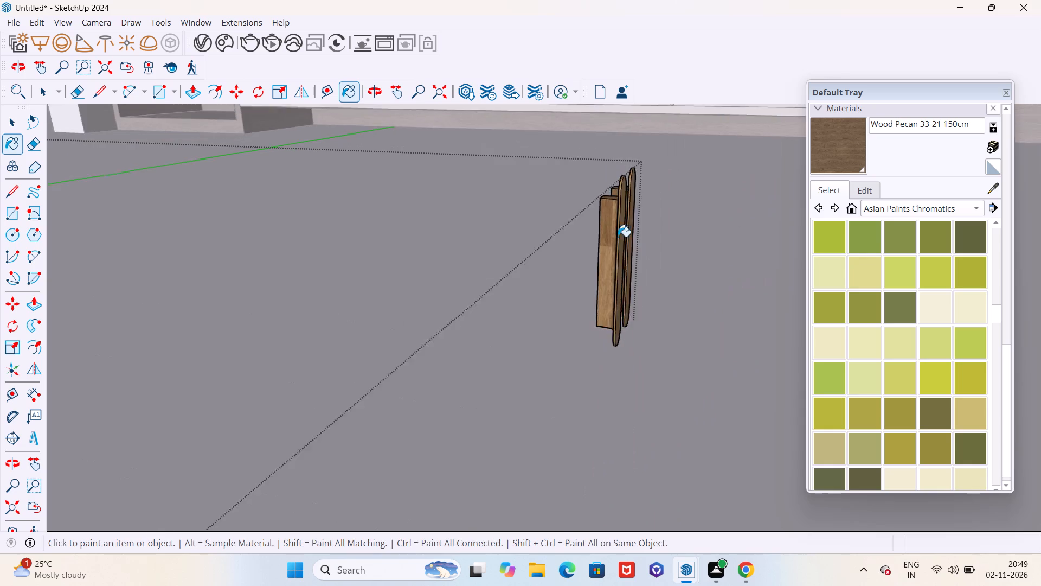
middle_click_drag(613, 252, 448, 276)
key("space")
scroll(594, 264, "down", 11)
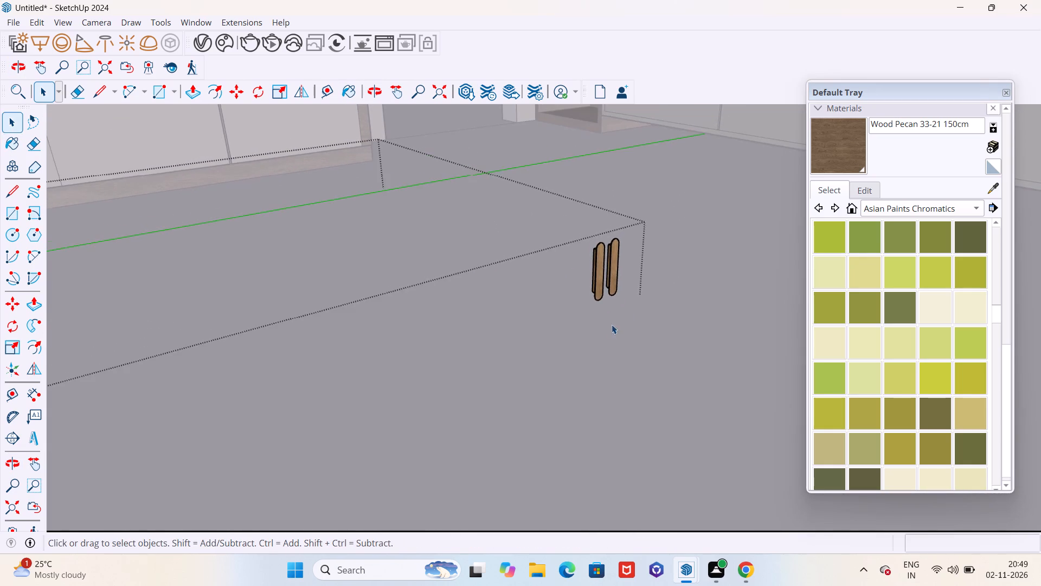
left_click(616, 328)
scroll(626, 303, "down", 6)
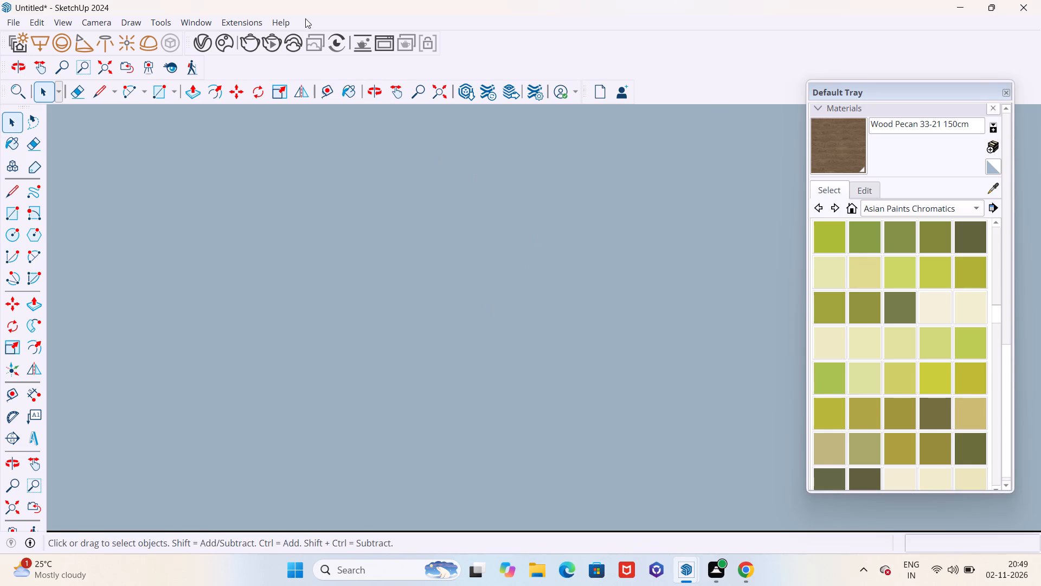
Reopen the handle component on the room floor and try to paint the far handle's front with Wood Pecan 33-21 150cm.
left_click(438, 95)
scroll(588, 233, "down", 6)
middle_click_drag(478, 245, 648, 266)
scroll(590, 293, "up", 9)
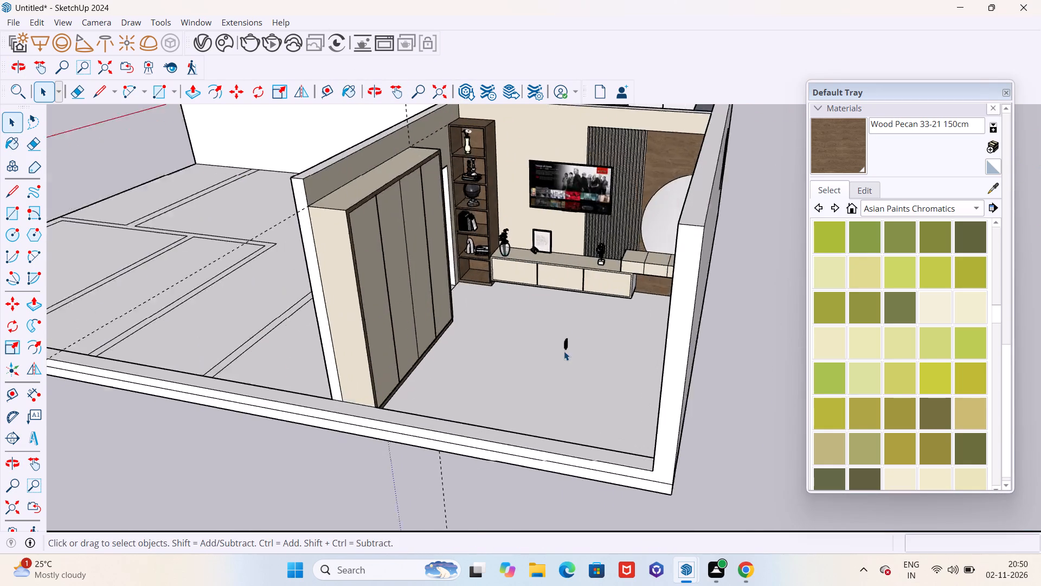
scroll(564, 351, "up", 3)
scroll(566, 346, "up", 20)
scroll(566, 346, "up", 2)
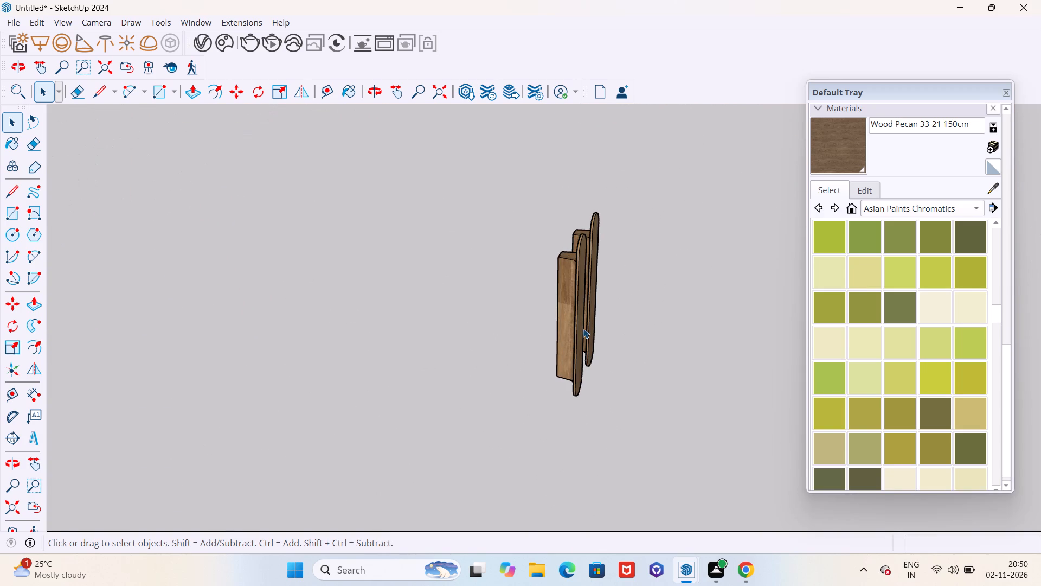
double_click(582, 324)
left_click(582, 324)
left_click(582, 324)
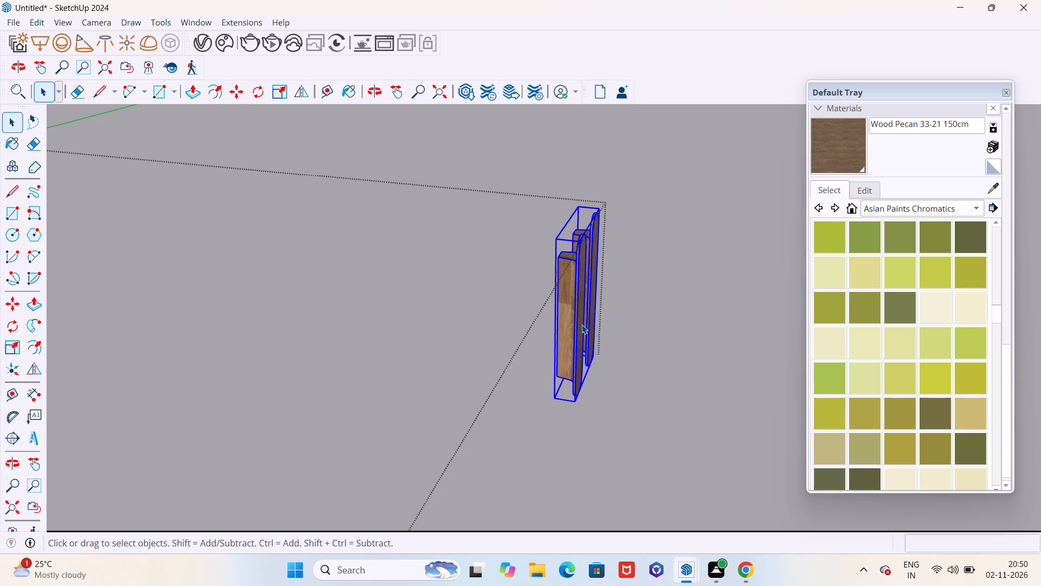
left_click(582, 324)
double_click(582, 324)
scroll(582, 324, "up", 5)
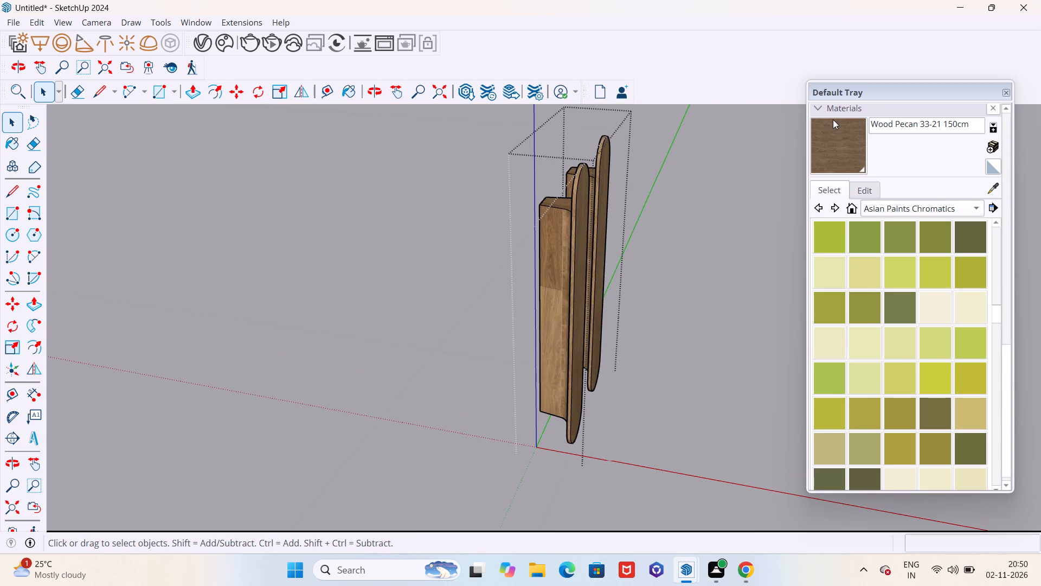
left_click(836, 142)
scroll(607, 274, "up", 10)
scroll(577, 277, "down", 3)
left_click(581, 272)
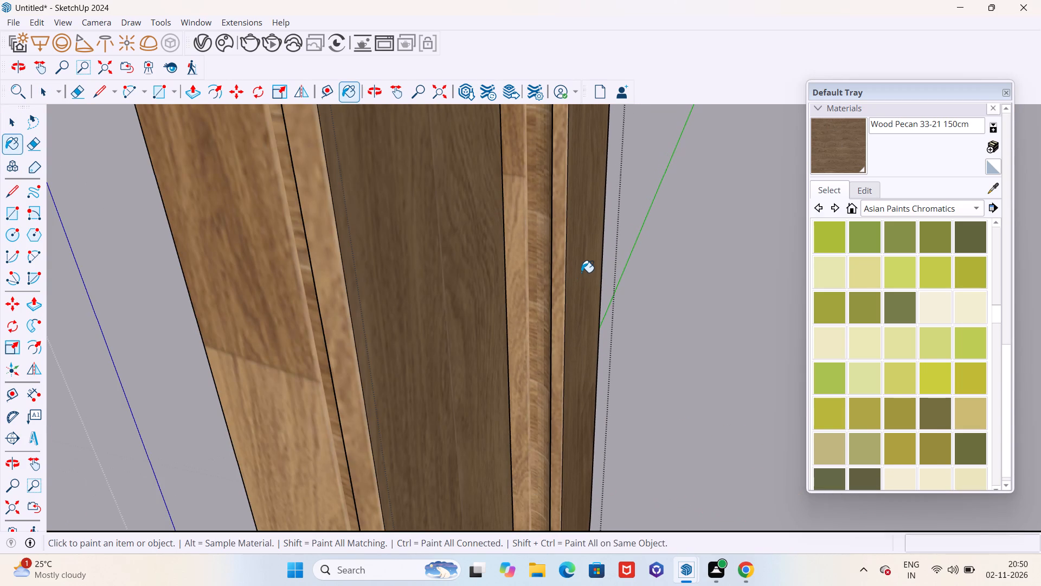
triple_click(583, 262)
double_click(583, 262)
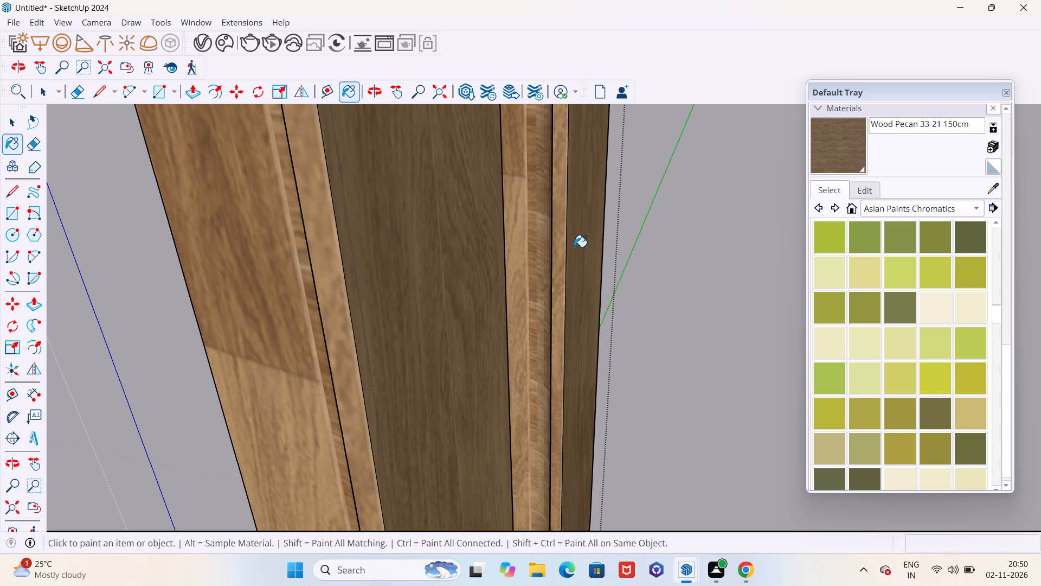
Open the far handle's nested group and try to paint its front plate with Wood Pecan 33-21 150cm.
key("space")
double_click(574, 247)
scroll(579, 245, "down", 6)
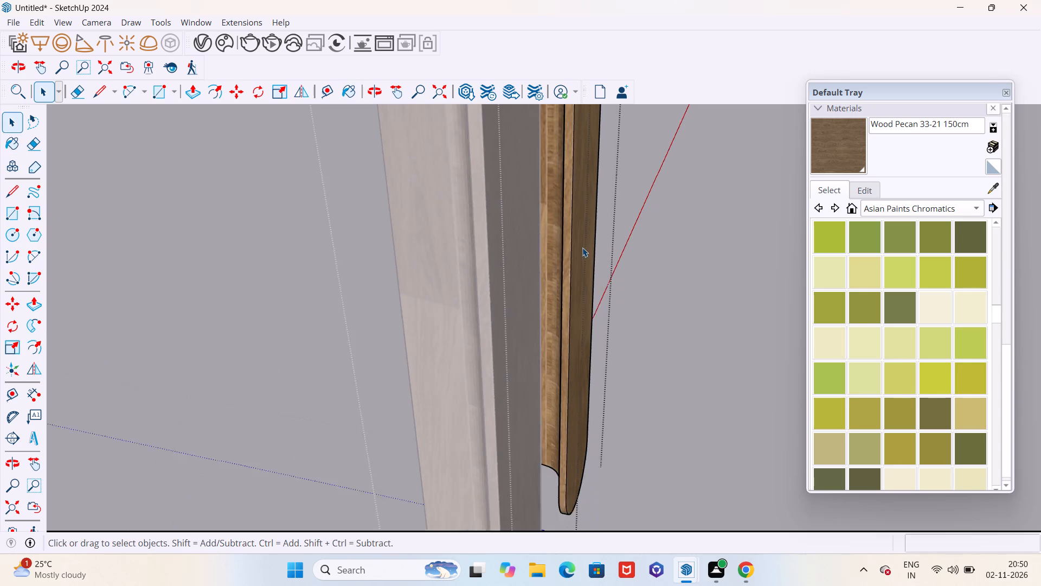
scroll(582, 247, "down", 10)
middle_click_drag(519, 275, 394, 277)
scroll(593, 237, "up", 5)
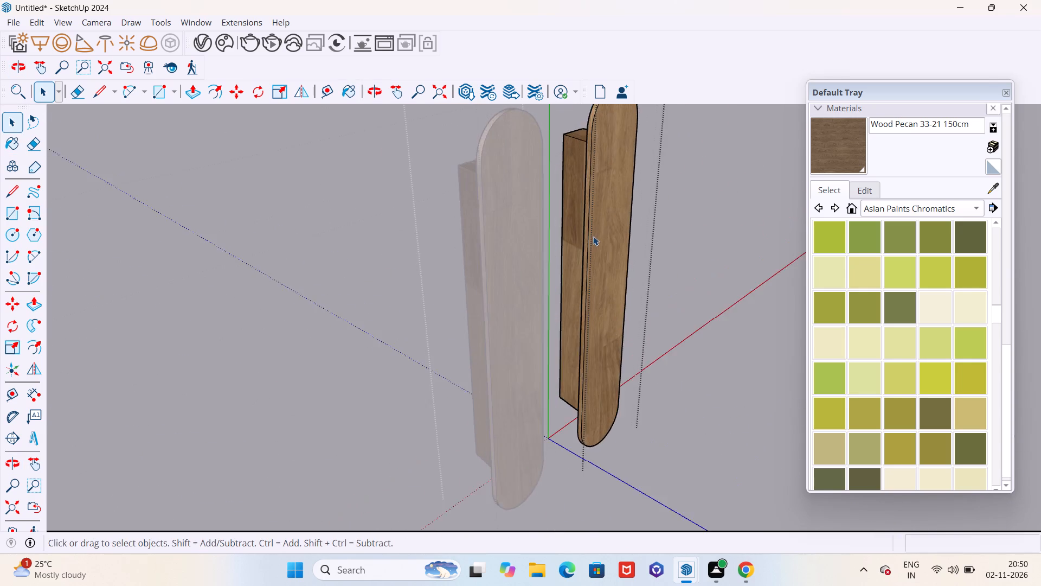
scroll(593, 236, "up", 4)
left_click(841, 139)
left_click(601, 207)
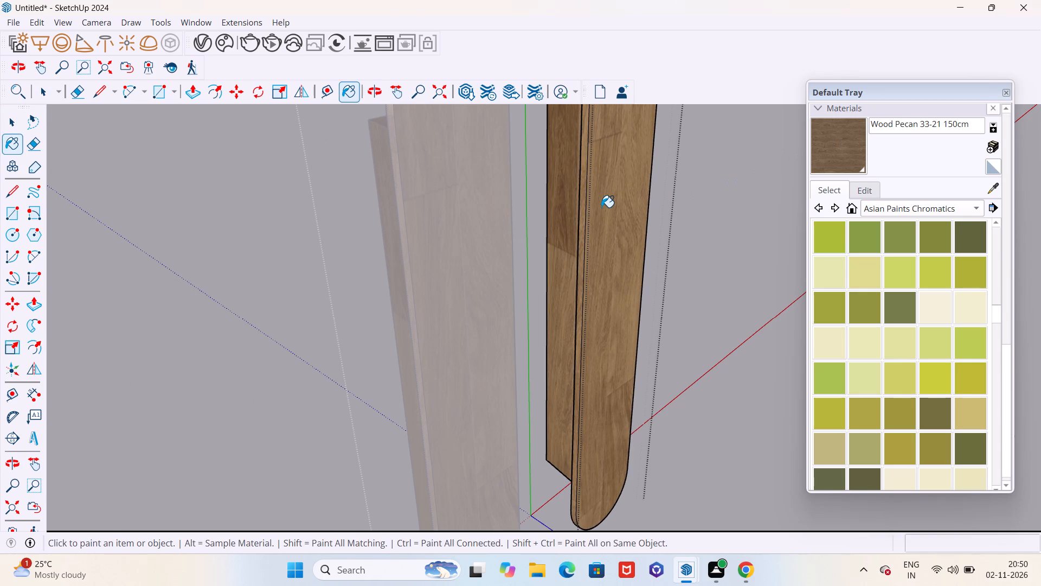
Open the far handle's rounded front plate, select all its geometry, paint it Wood Pecan 33-21 150cm, and exit the plate.
key("space")
double_click(601, 207)
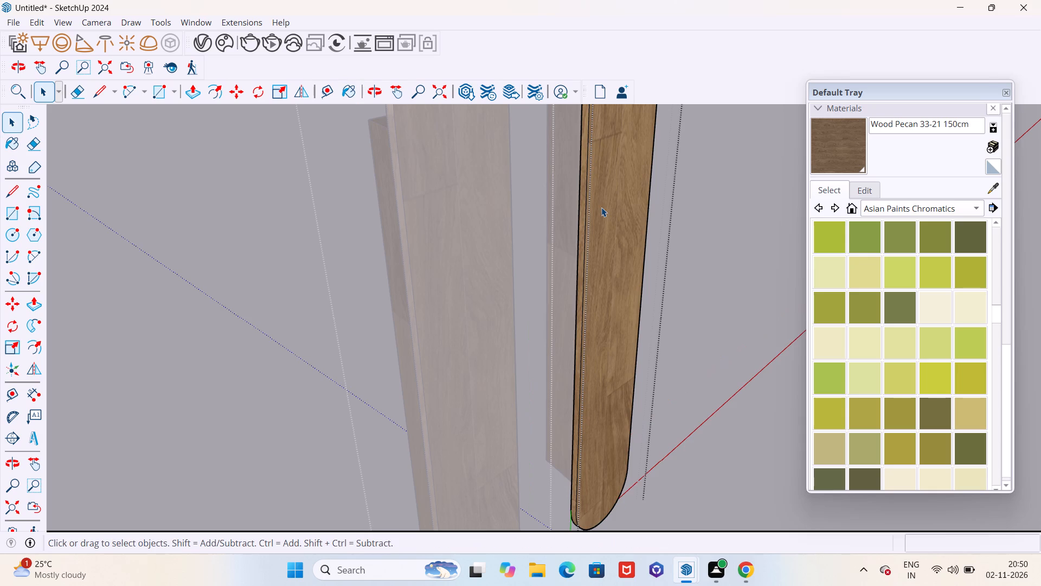
double_click(601, 207)
double_click(601, 207)
triple_click(601, 207)
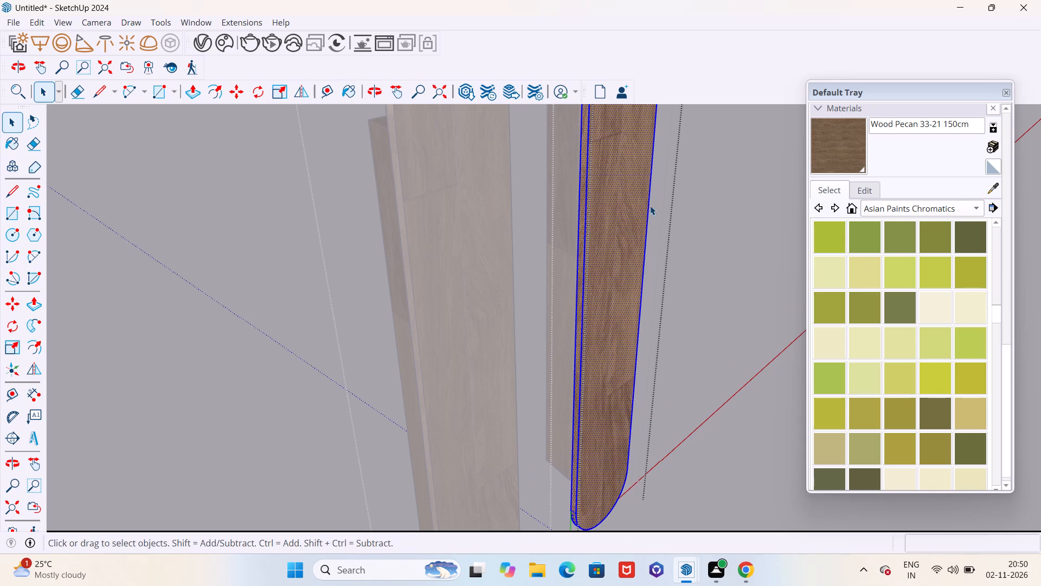
left_click(833, 150)
left_click(614, 194)
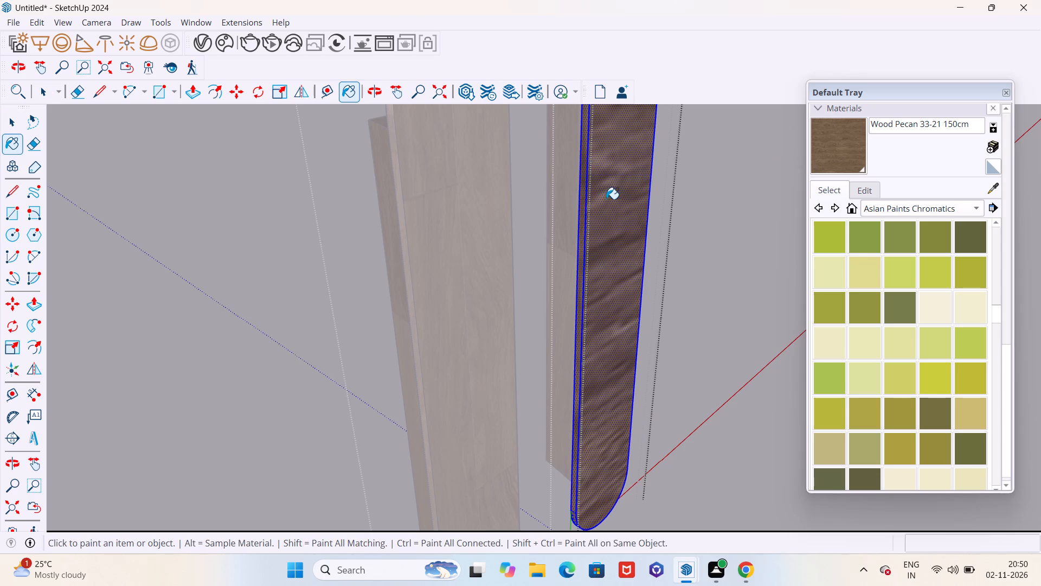
key("space")
key("space")
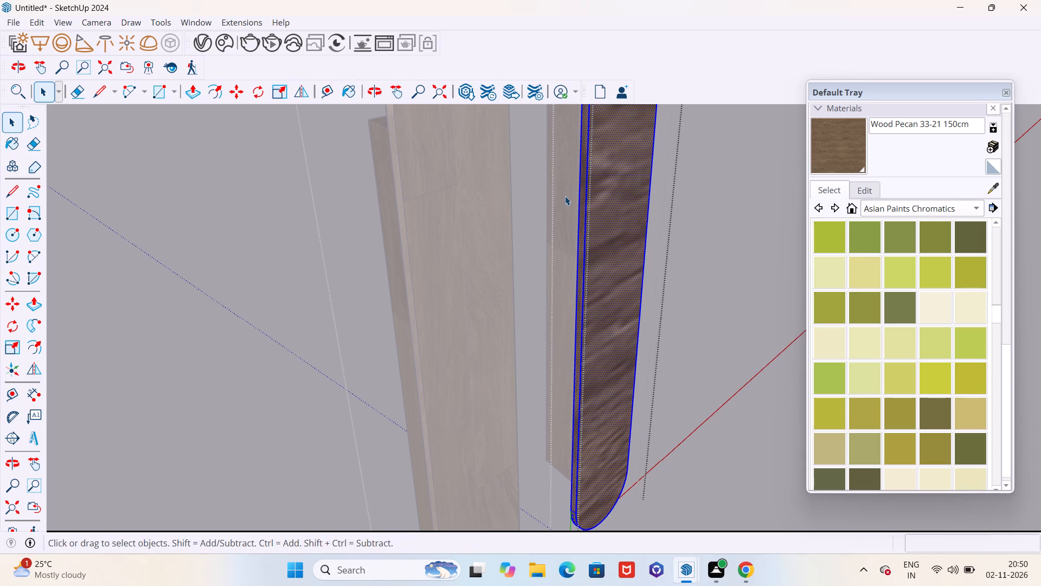
left_click(736, 233)
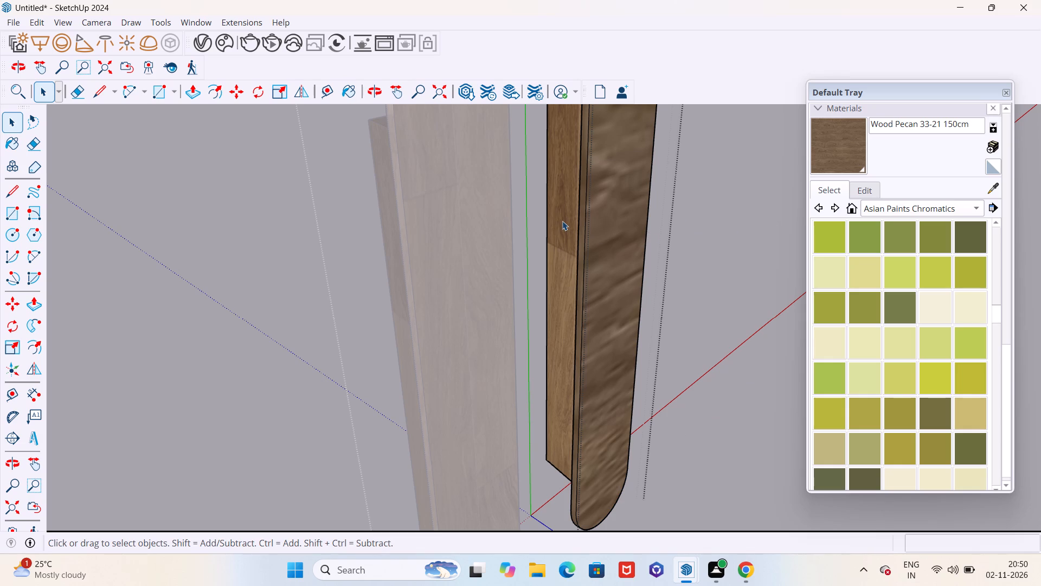
Open the same handle's rear block and paint its flat side and top faces with Wood Pecan 33-21 150cm.
double_click(563, 221)
left_click(836, 155)
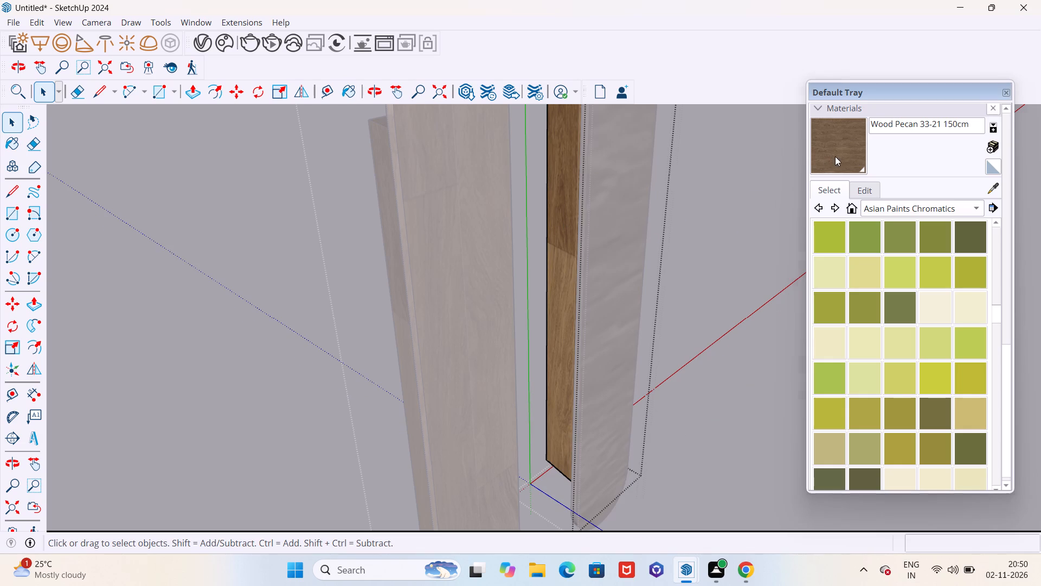
left_click(567, 220)
scroll(641, 219, "down", 4)
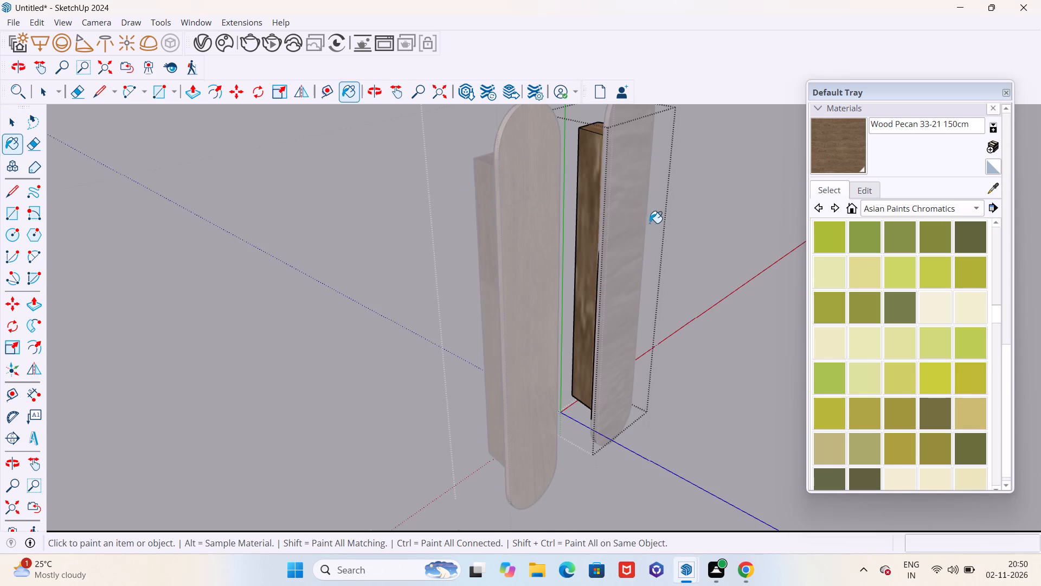
middle_click_drag(647, 230, 26, 267)
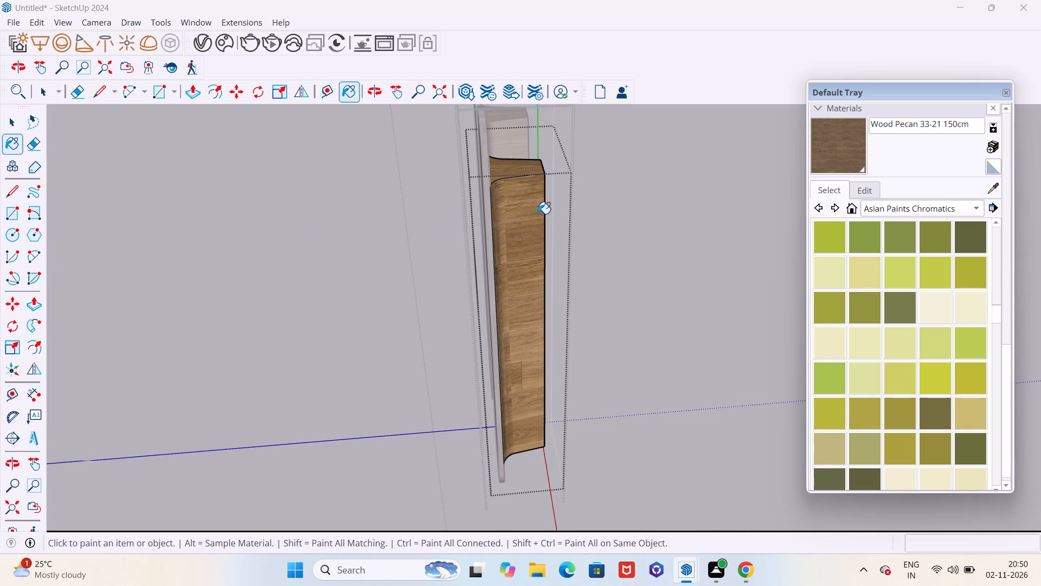
left_click(529, 206)
left_click(500, 205)
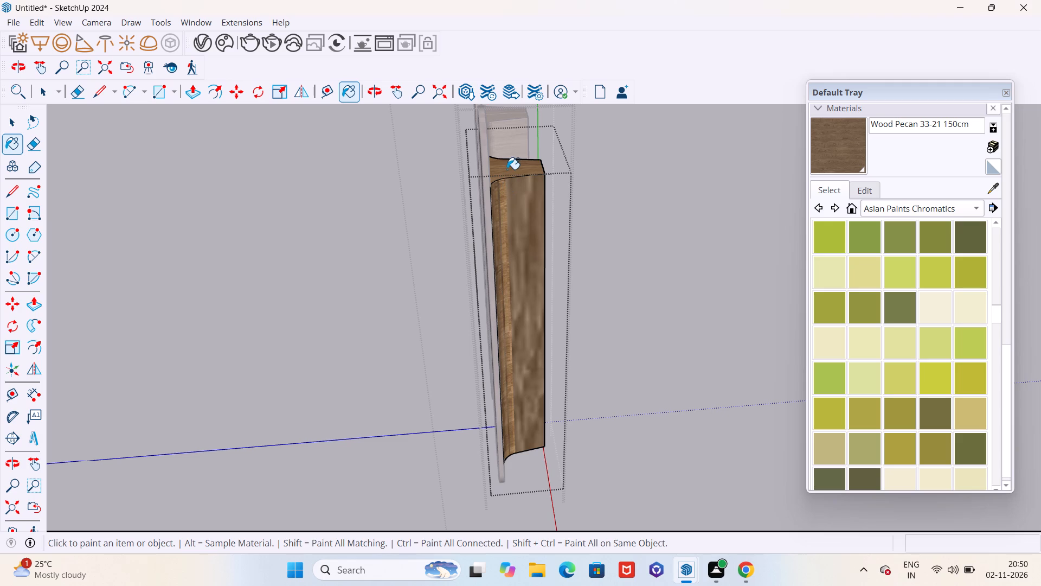
left_click(507, 169)
left_click(504, 198)
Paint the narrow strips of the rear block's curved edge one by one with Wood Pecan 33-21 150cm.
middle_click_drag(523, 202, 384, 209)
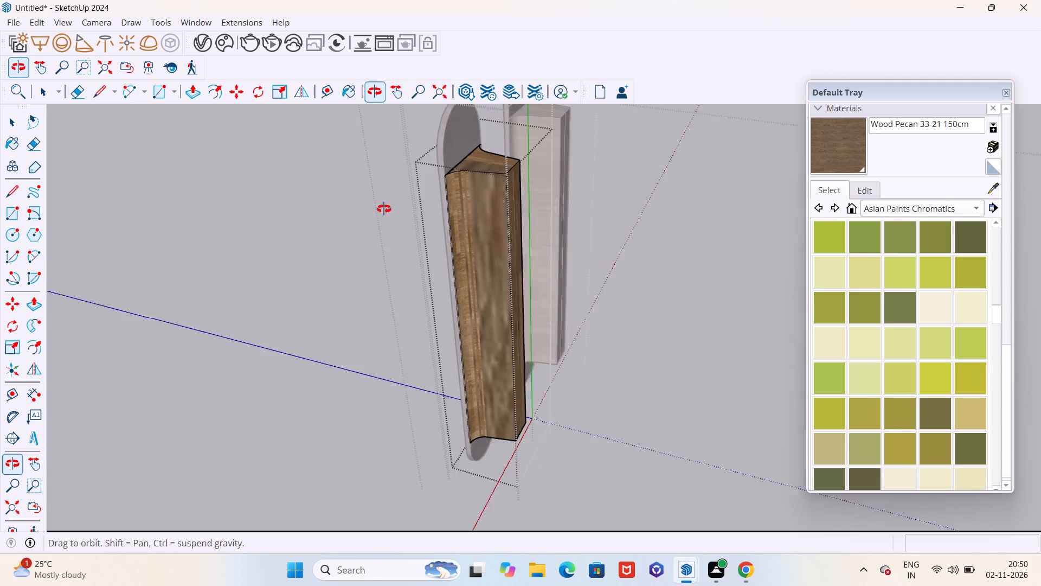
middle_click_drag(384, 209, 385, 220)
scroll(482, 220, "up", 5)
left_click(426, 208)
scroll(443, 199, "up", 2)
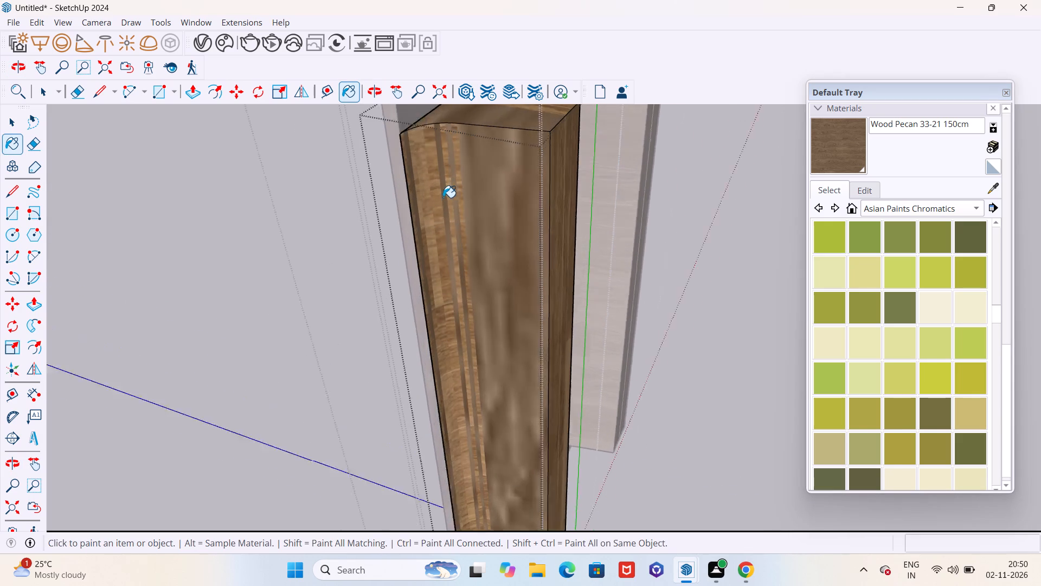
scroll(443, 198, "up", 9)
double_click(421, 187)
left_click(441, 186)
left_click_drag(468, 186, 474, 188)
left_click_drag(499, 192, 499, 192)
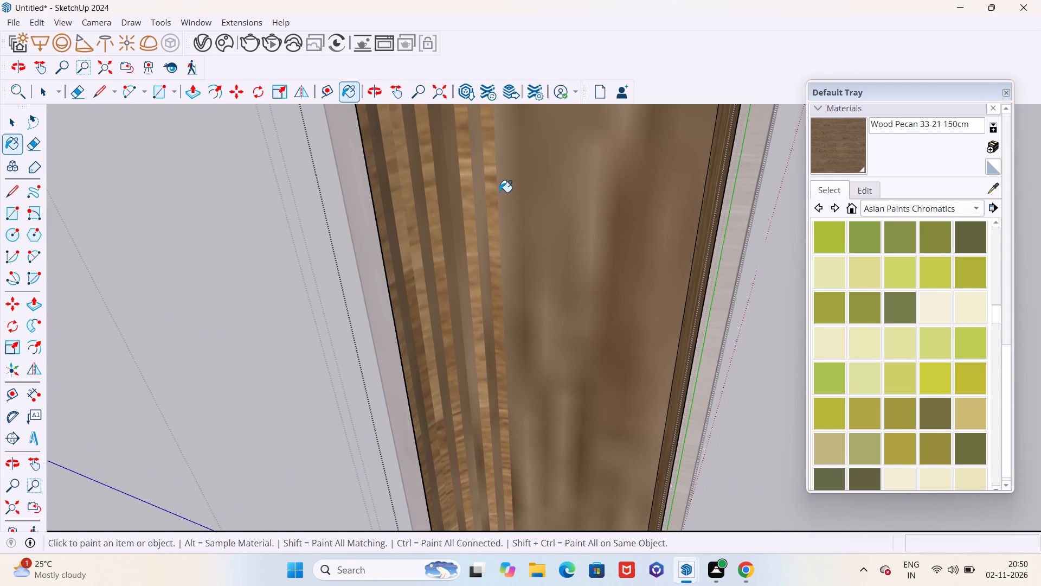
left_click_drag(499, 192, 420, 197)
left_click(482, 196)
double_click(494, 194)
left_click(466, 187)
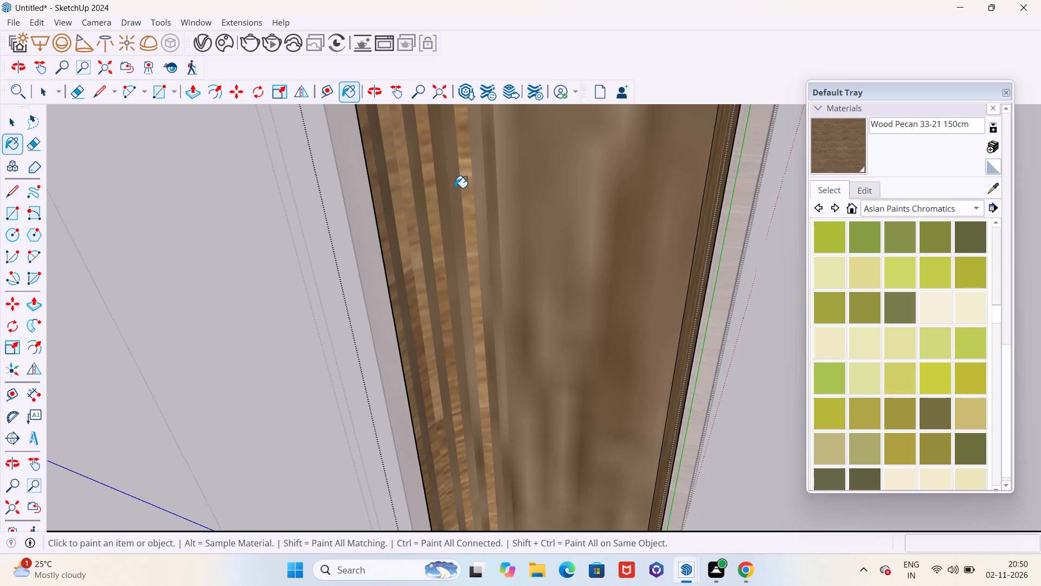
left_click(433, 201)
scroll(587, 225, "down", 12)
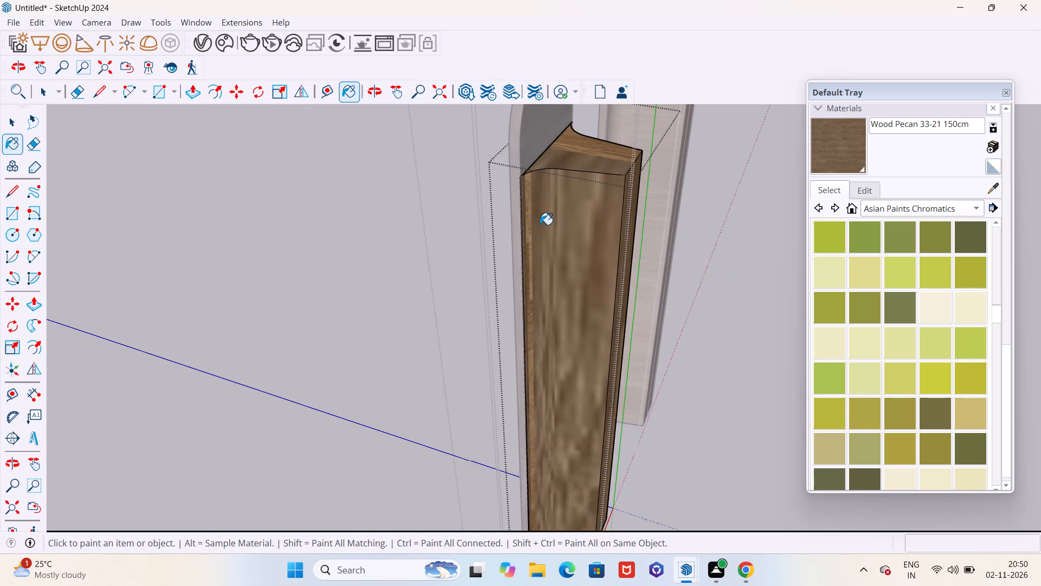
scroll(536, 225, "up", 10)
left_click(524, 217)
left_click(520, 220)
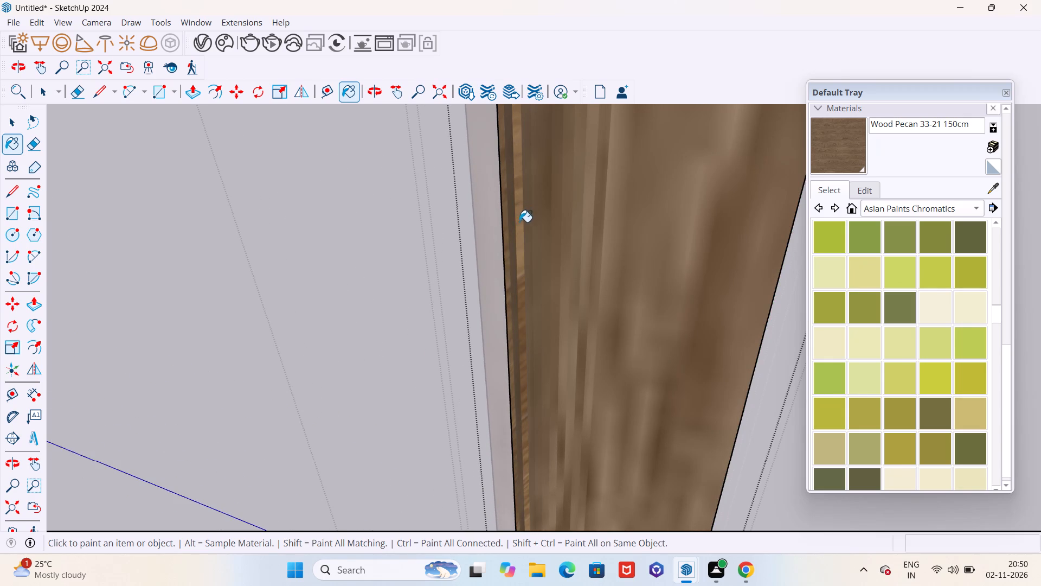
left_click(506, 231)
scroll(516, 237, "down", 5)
Undo the Wood Pecan paint on the rear block, from the curved edge's strips back through its flat faces.
key("ctrl+z")
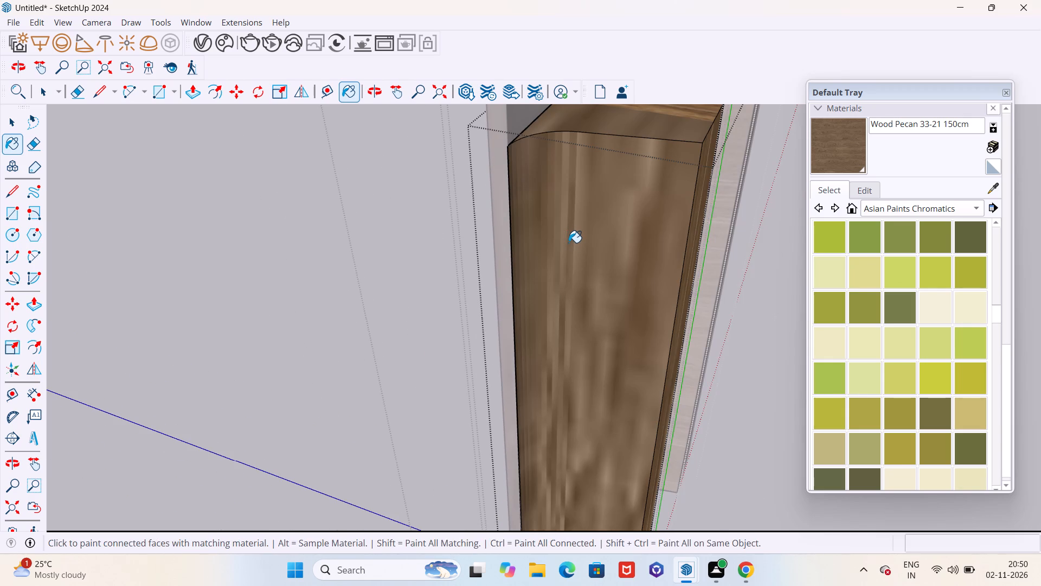
key("ctrl+z")
key("ctrl+z")
key("ctrl+z")
key("ctrl+z")
key("ctrl+z")
key("ctrl+z")
key("ctrl+z")
key("ctrl+z")
key("ctrl+z")
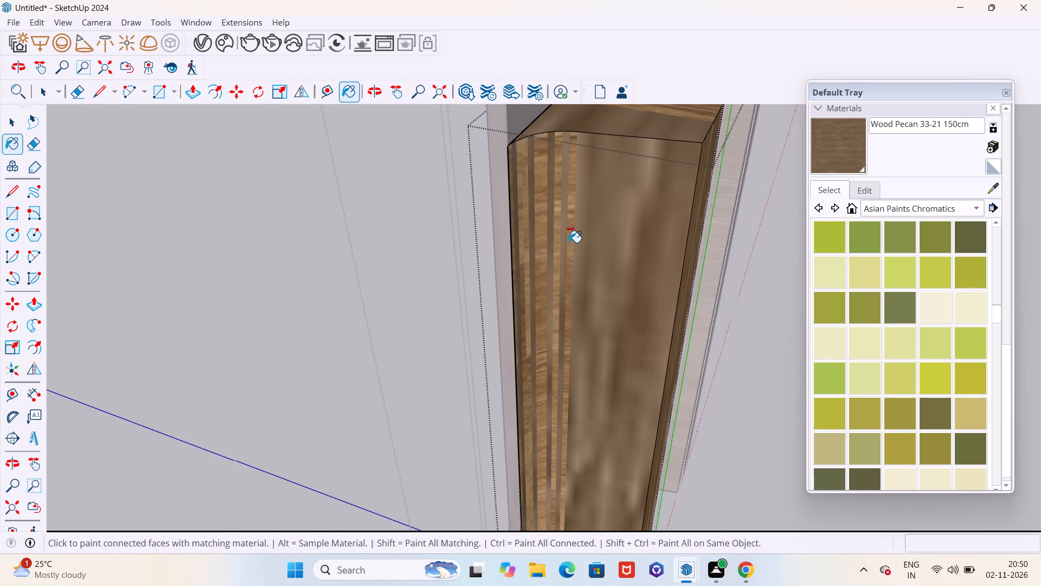
key("ctrl+z")
key("ctrl+z")
key("ctrl+z")
key("ctrl+z")
key("ctrl+z")
key("ctrl+z")
Exit the rear block, open the other handle's group and try to paint its front plate Wood Pecan 33-21 150cm.
scroll(569, 243, "down", 5)
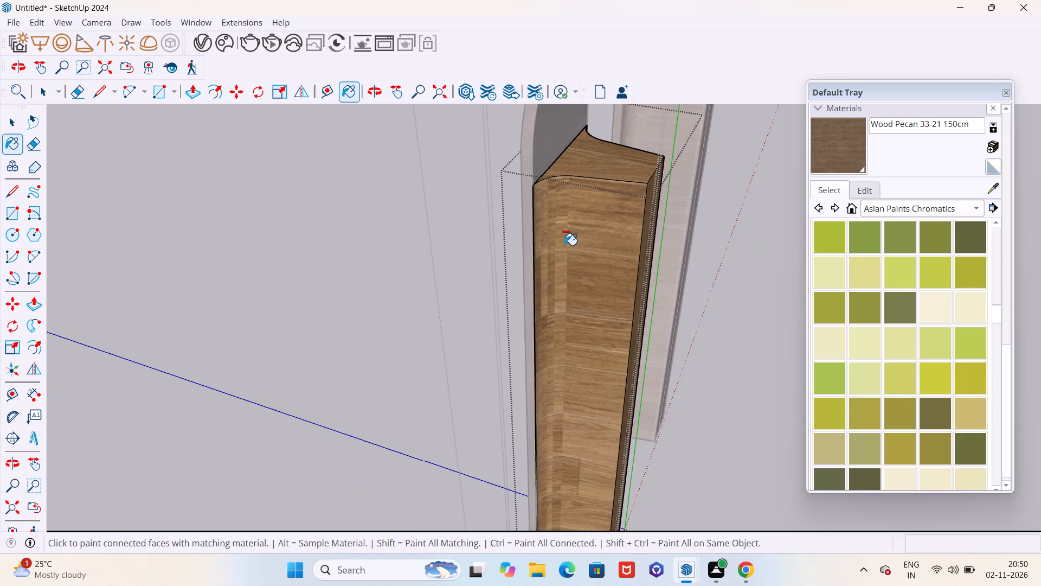
scroll(561, 251, "down", 6)
middle_click_drag(484, 269, 845, 264)
scroll(467, 266, "down", 7)
middle_click_drag(404, 270, 666, 266)
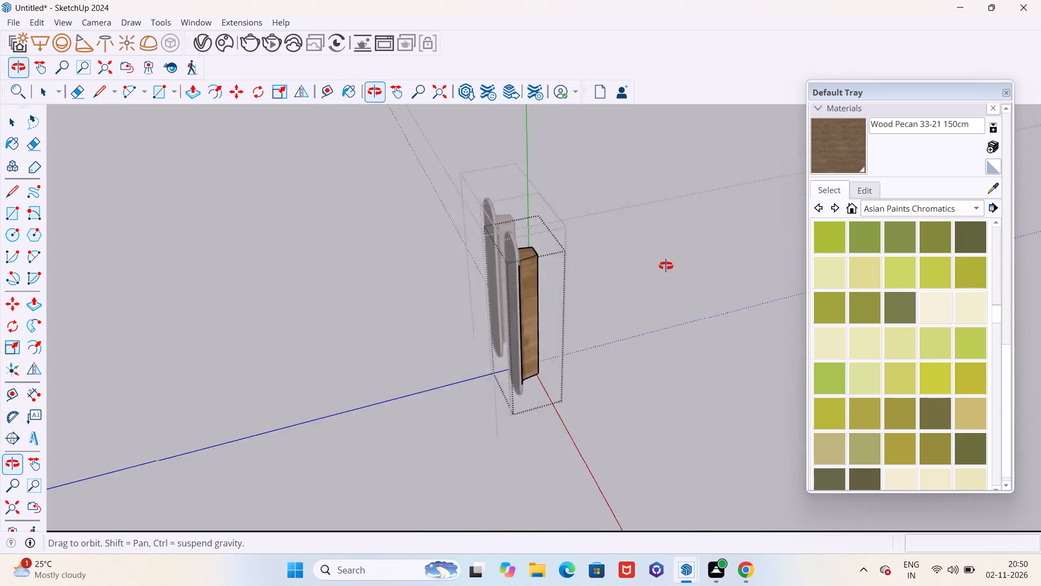
middle_click_drag(666, 266, 873, 225)
scroll(547, 285, "up", 10)
middle_click_drag(522, 287, 646, 288)
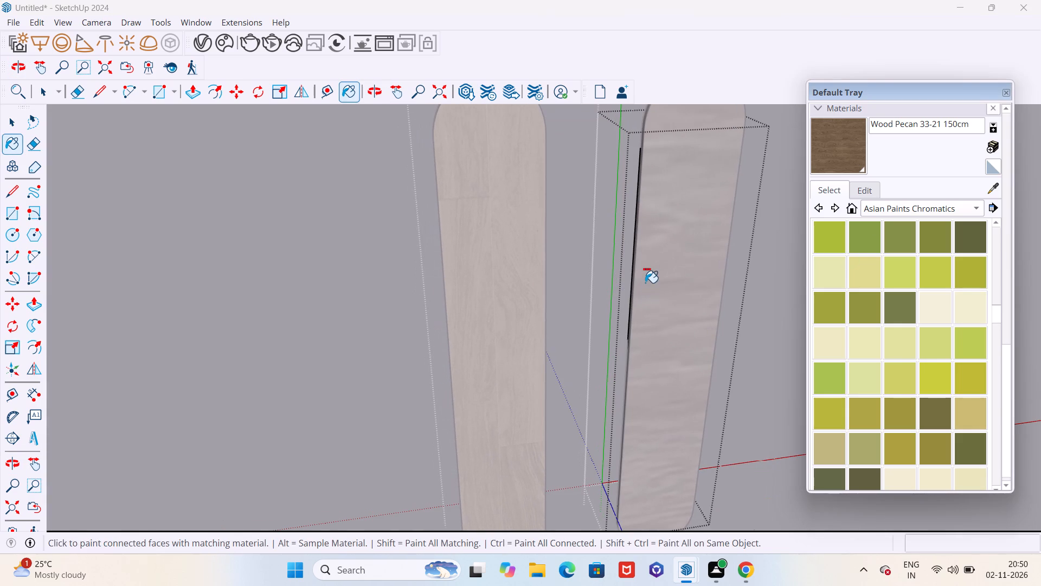
key("Escape")
scroll(549, 272, "down", 5)
key("space")
left_click(754, 311)
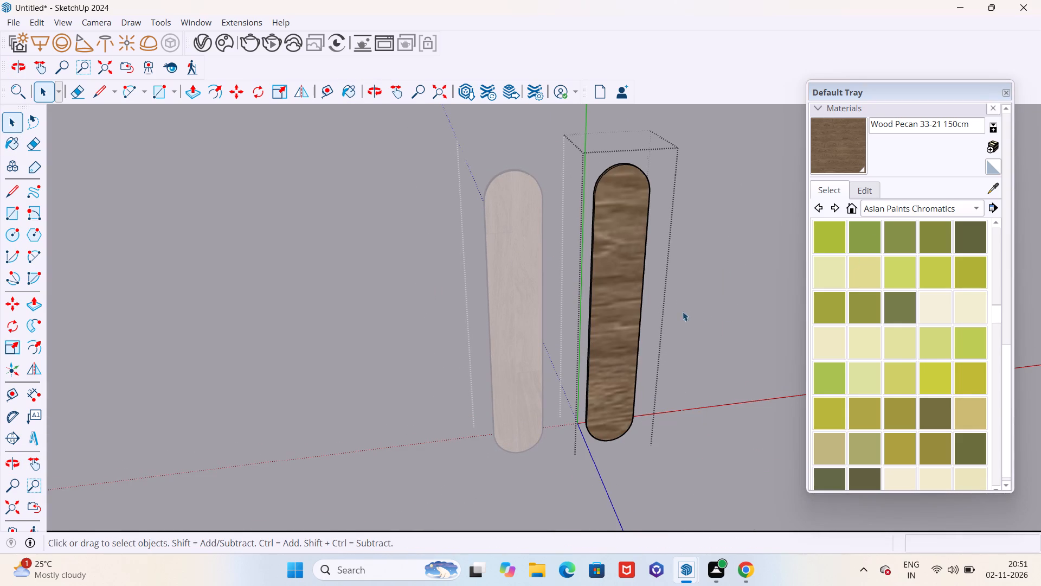
double_click(517, 270)
left_click(517, 270)
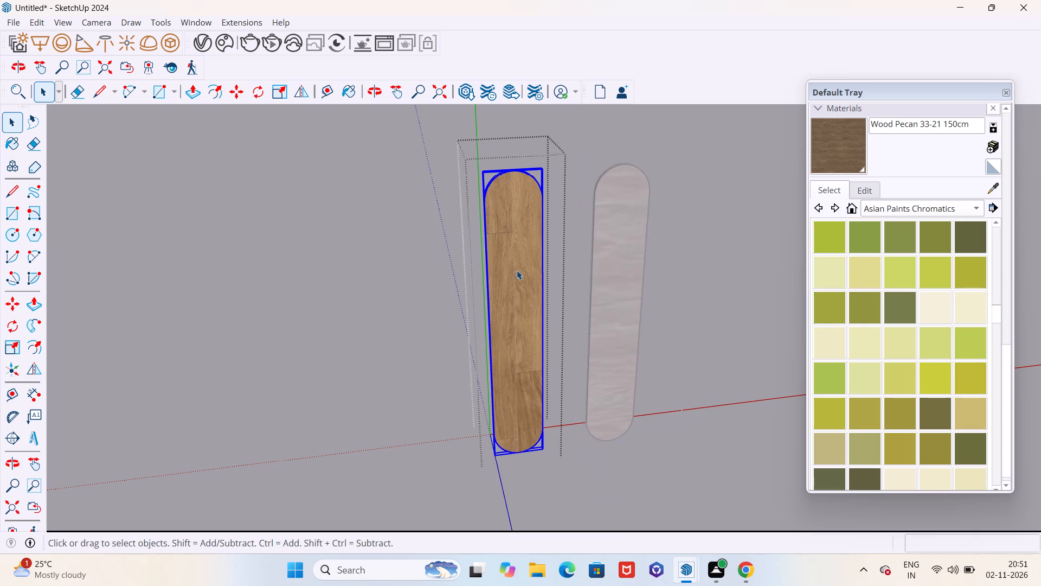
left_click(856, 150)
left_click(516, 240)
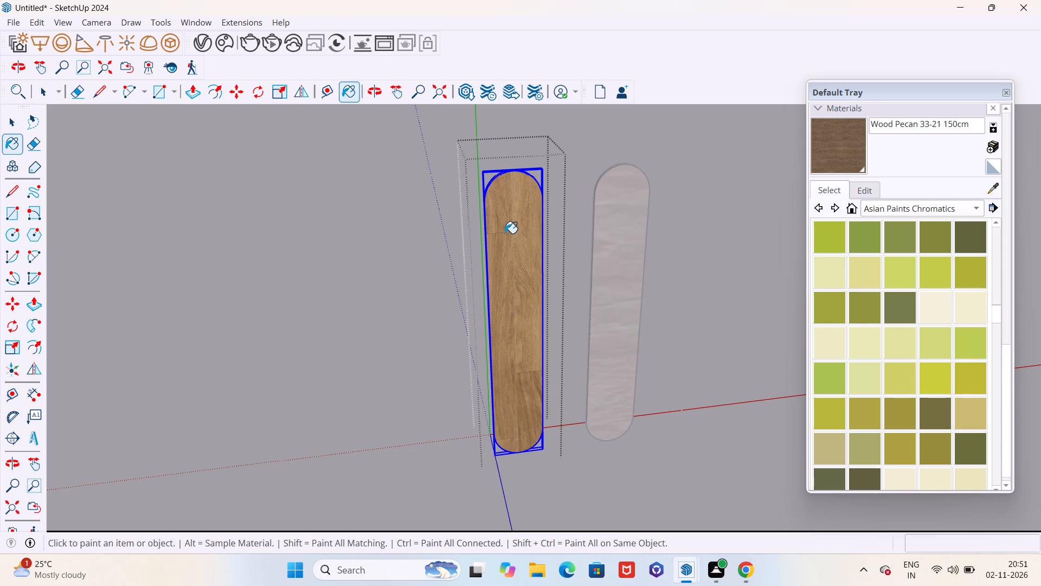
Open that handle's rounded front plate and paint its front face with Wood Pecan 33-21 150cm.
scroll(503, 231, "up", 3)
key("space")
double_click(504, 231)
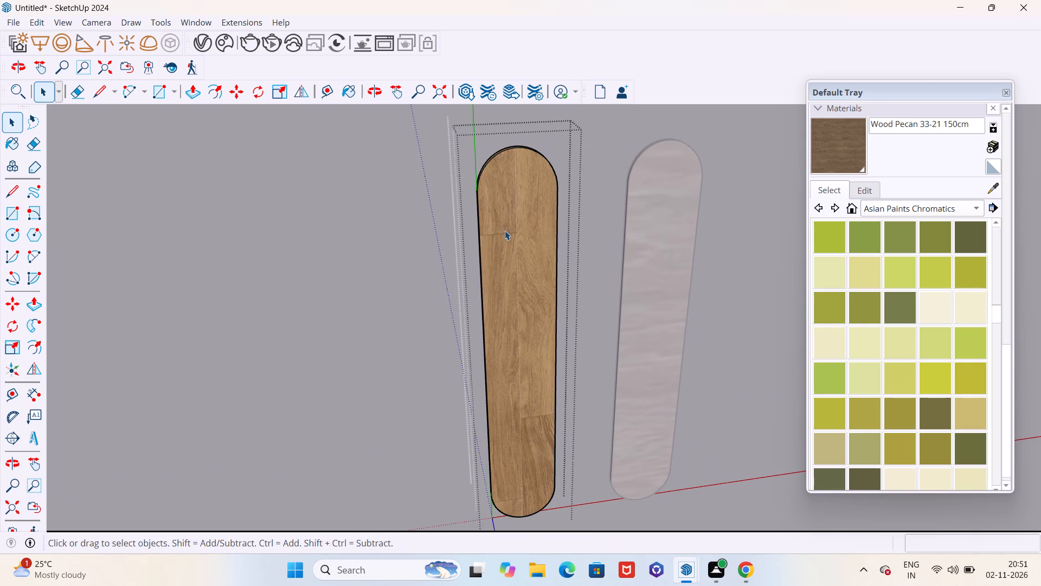
middle_click_drag(506, 231, 730, 232)
scroll(760, 212, "up", 1)
left_click(843, 149)
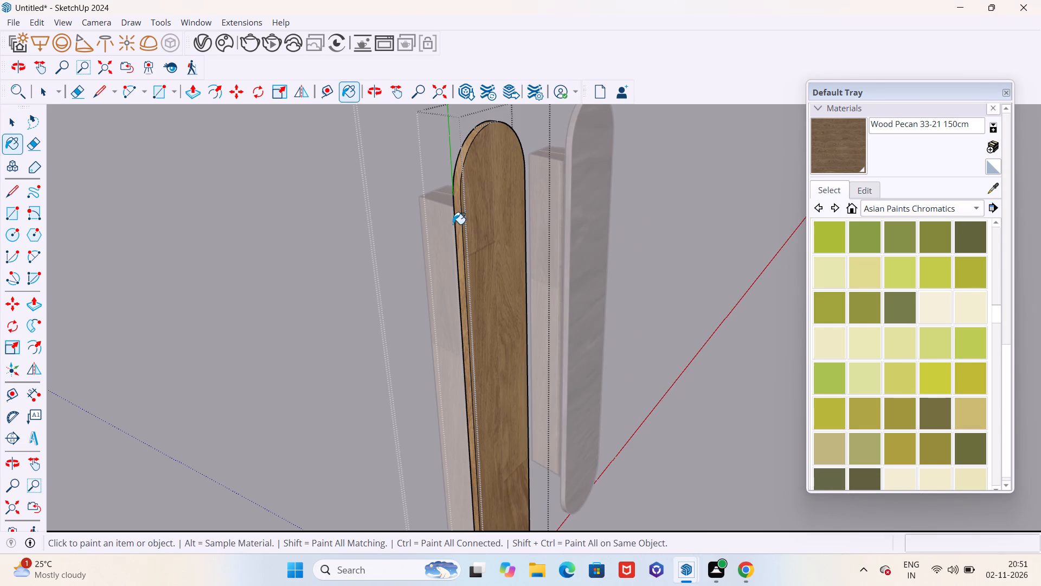
left_click(477, 224)
Paint the plate's thin rim, including the rounded top and both long sides, with Wood Pecan 33-21 150cm.
scroll(453, 218, "up", 4)
left_click(457, 215)
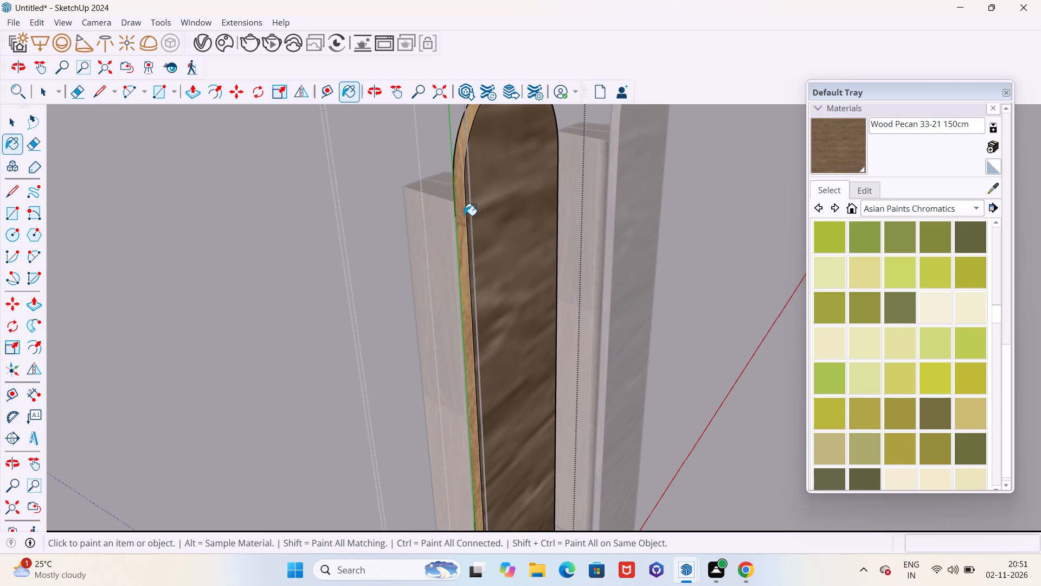
scroll(475, 225, "down", 5)
left_click(466, 178)
middle_click_drag(474, 201, 589, 247)
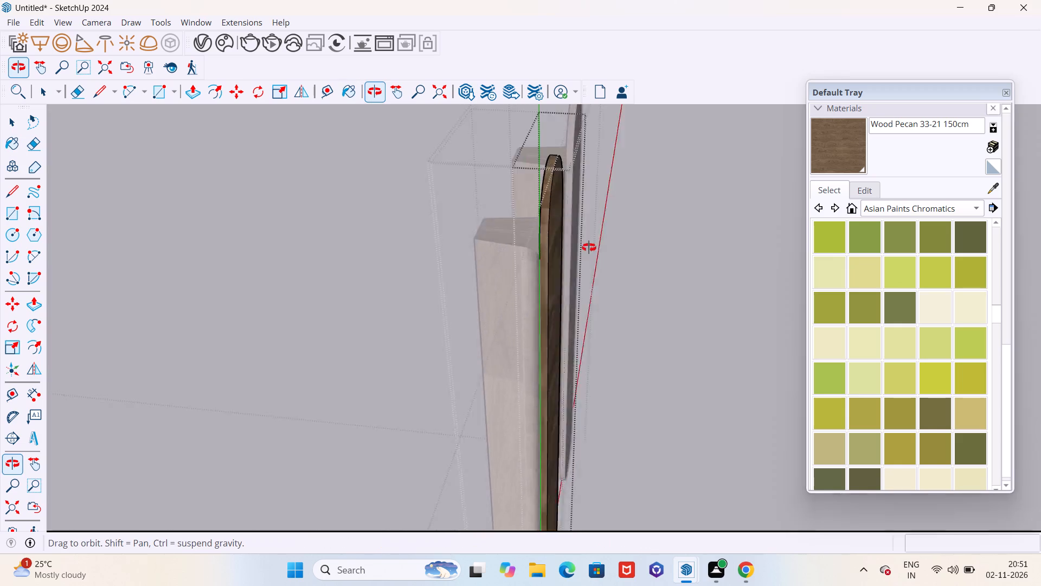
middle_click_drag(589, 247, 710, 238)
scroll(615, 187, "up", 9)
left_click(621, 187)
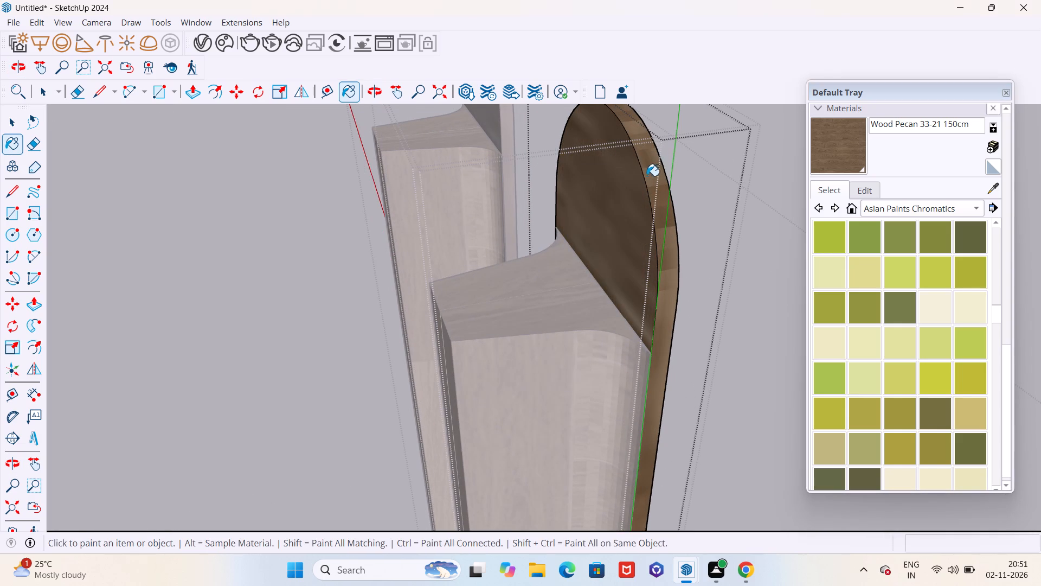
left_click(653, 173)
left_click(671, 251)
scroll(661, 263, "down", 6)
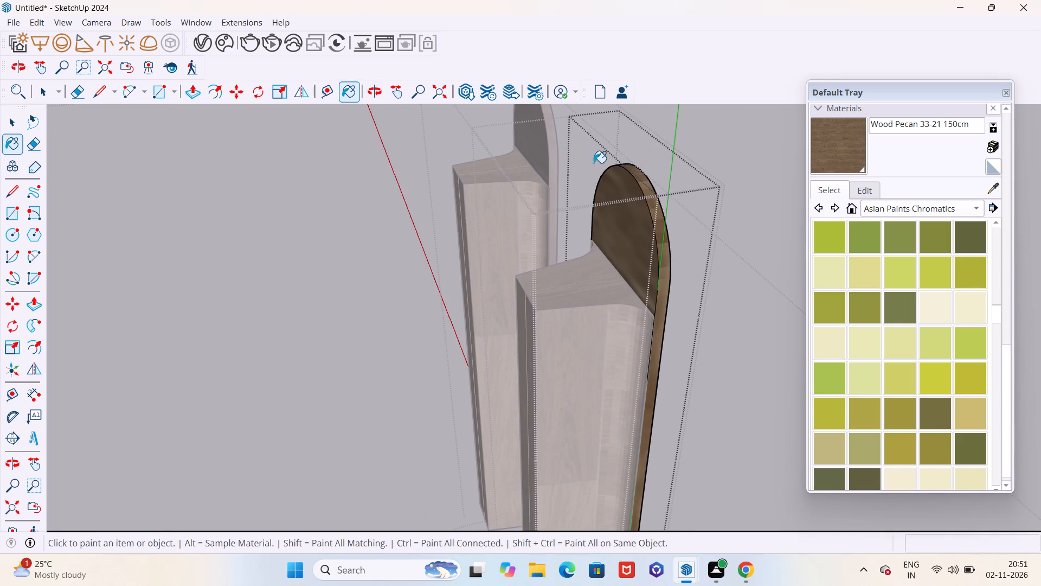
scroll(669, 284, "down", 4)
middle_click_drag(673, 299, 68, 341)
scroll(344, 267, "up", 5)
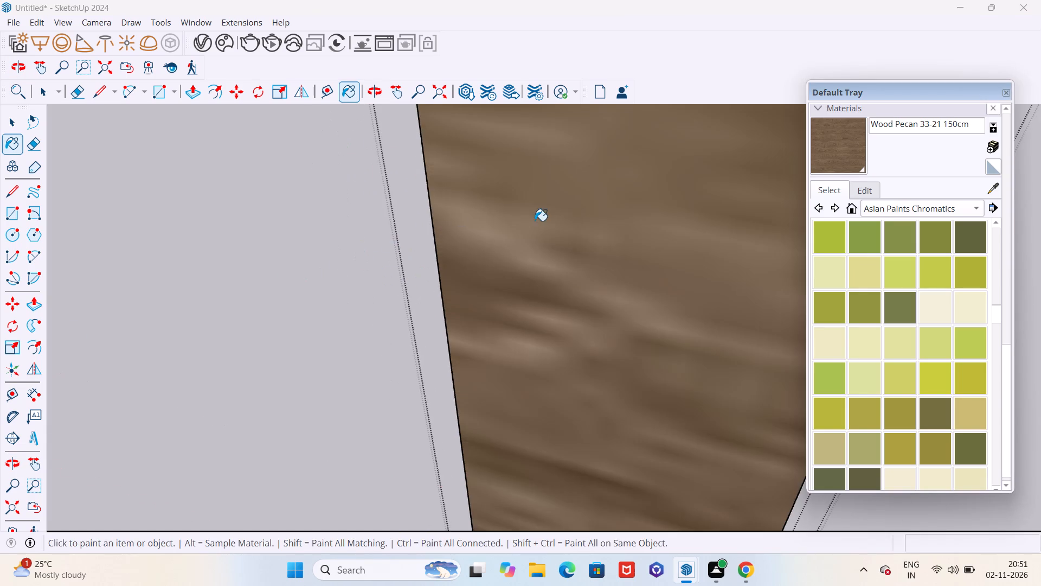
scroll(520, 231, "down", 7)
middle_click_drag(531, 267, 351, 266)
scroll(654, 252, "up", 3)
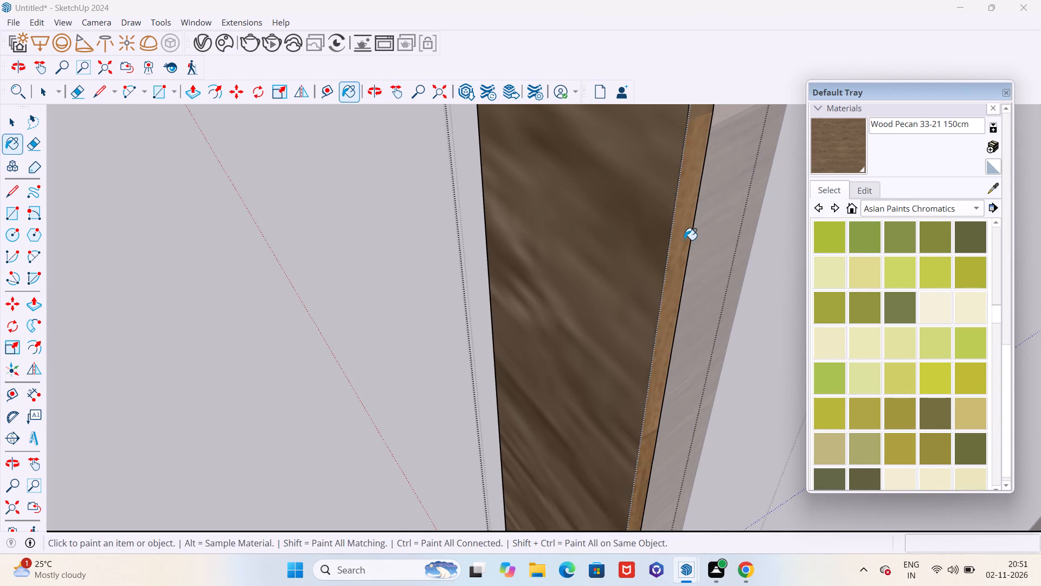
left_click(684, 240)
Leave the plate, open the neighbouring handle to examine both handles' finish, and exit the nested groups.
scroll(567, 228, "down", 13)
middle_click_drag(562, 264, 662, 243)
key("space")
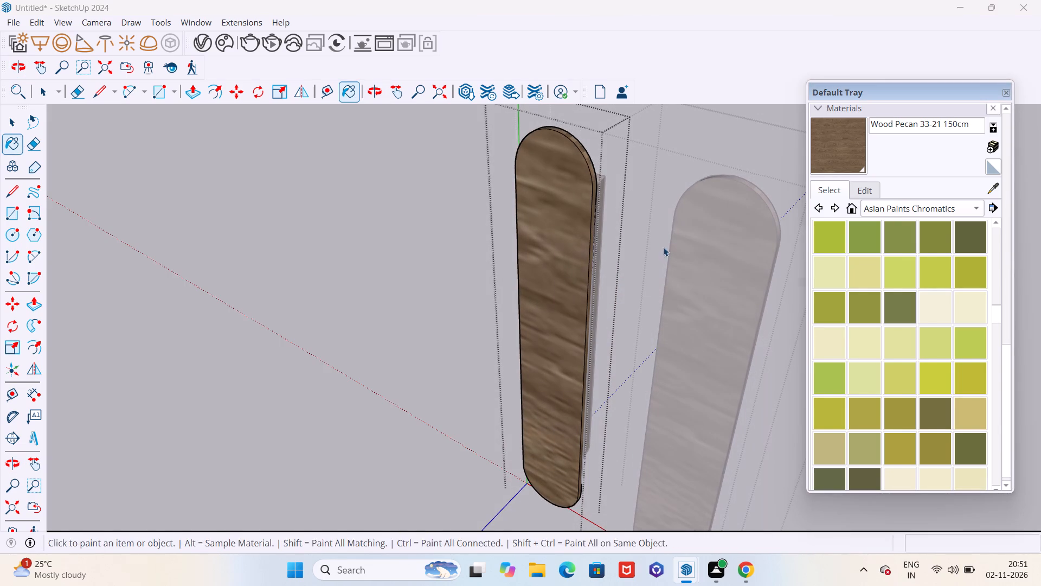
double_click(711, 269)
left_click(712, 269)
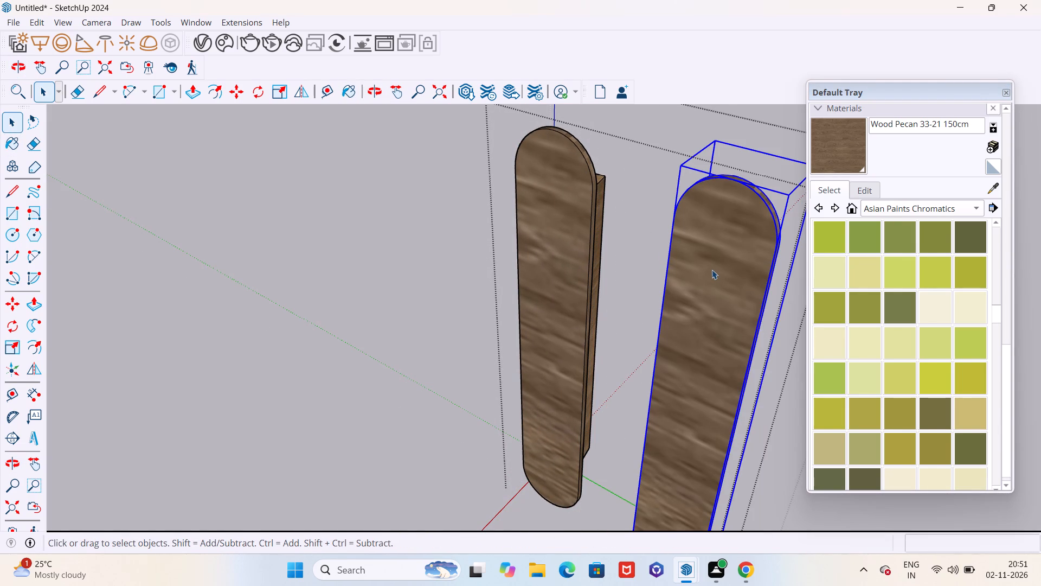
double_click(704, 269)
middle_click_drag(678, 284, 1021, 267)
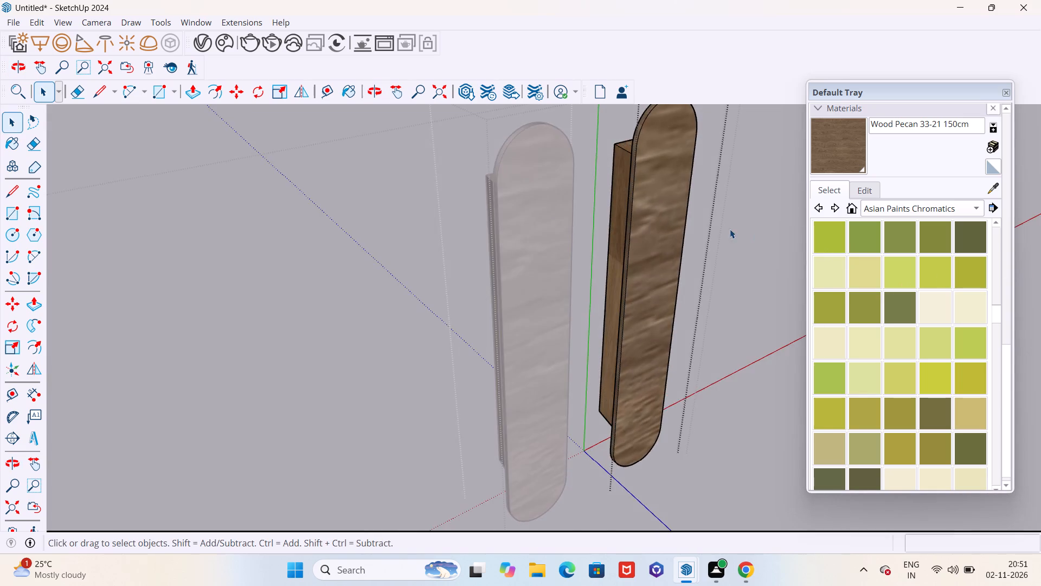
scroll(726, 226, "up", 4)
scroll(704, 218, "down", 8)
key("Escape")
scroll(534, 309, "down", 4)
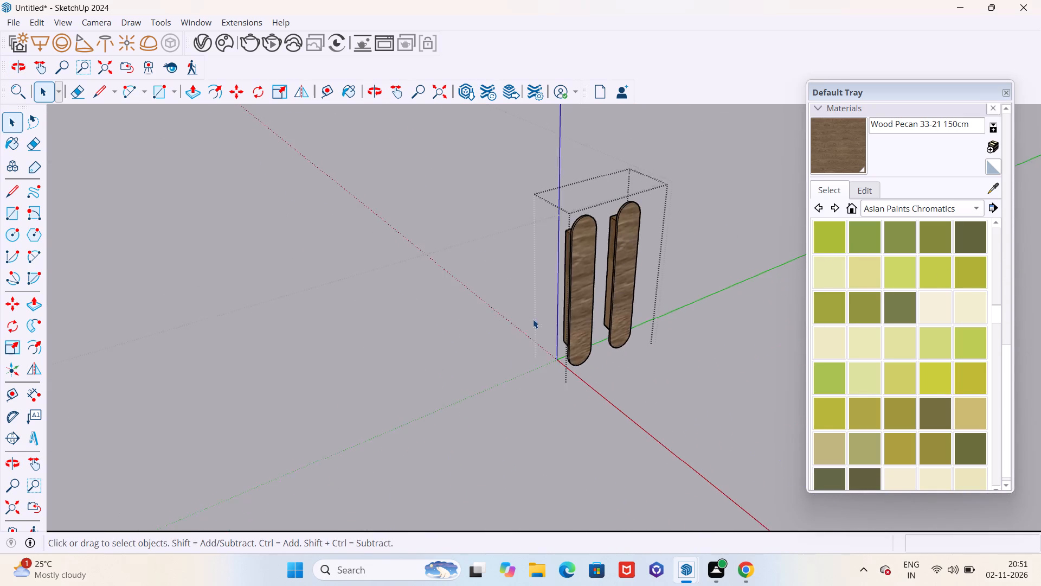
middle_click_drag(531, 333, 587, 320)
left_click(712, 372)
left_click(714, 371)
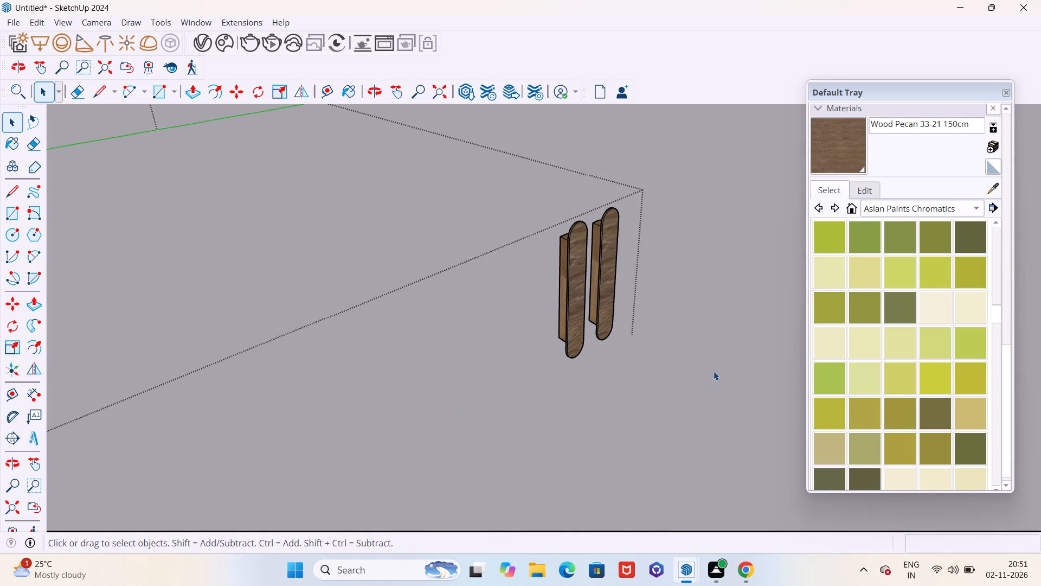
Move the handle pair from the floor onto the wardrobe front, at the joint between the first two doors.
scroll(567, 377, "up", 2)
key("m")
scroll(547, 354, "up", 4)
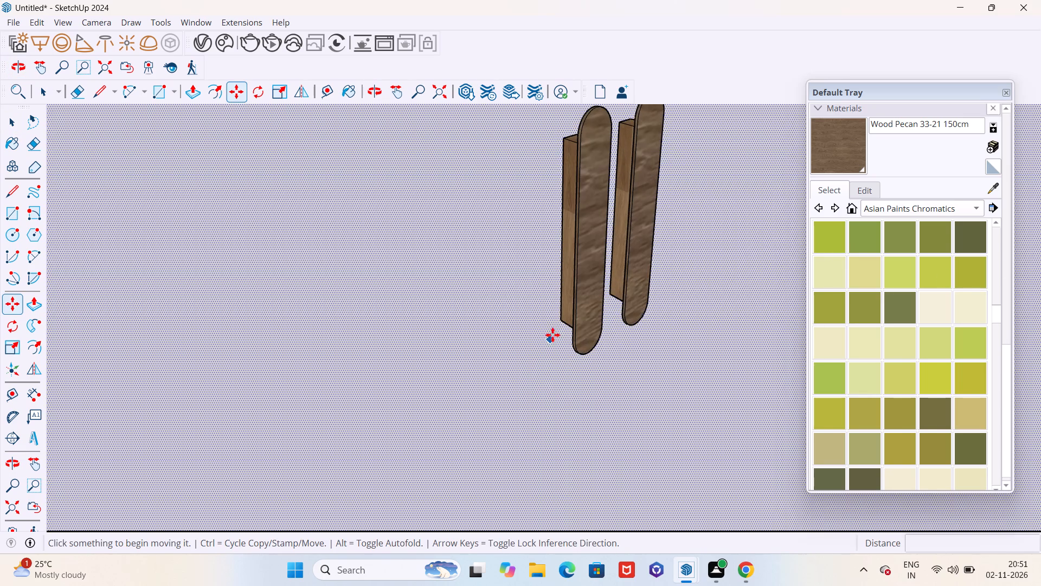
scroll(552, 334, "up", 2)
left_click(559, 319)
scroll(579, 342, "down", 20)
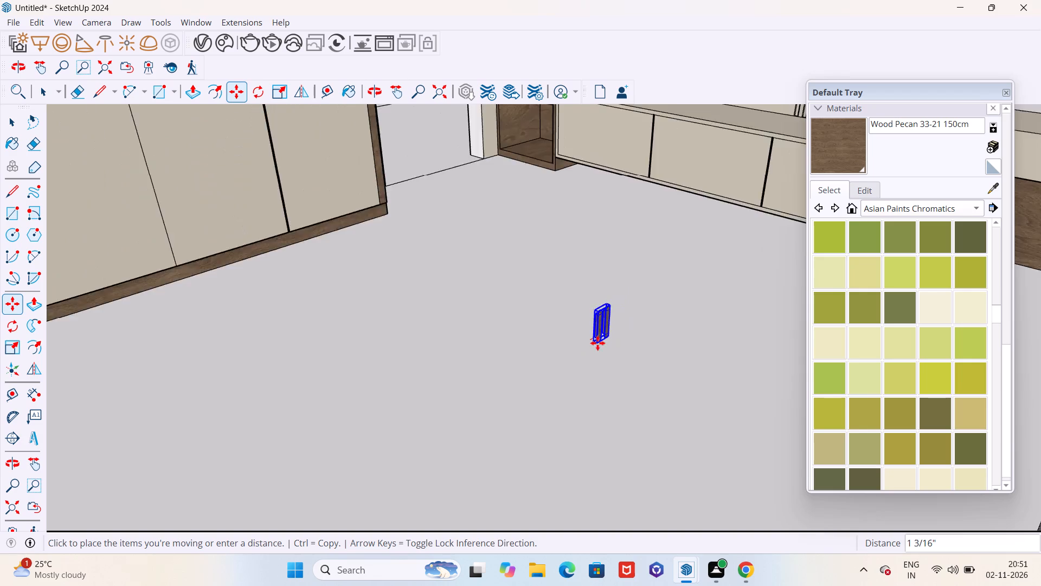
scroll(597, 343, "down", 19)
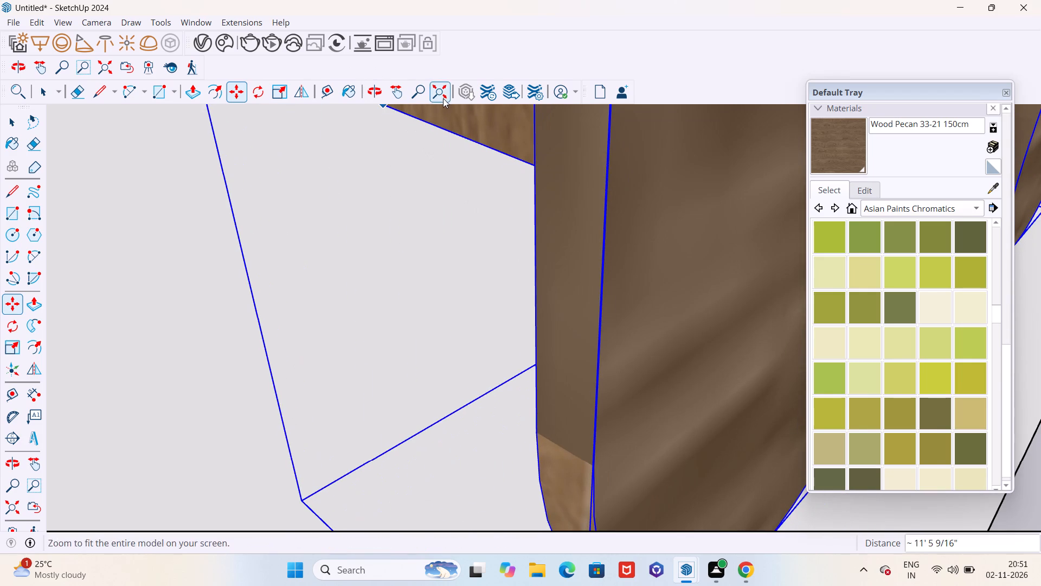
left_click(452, 100)
left_click(439, 98)
scroll(549, 184, "down", 5)
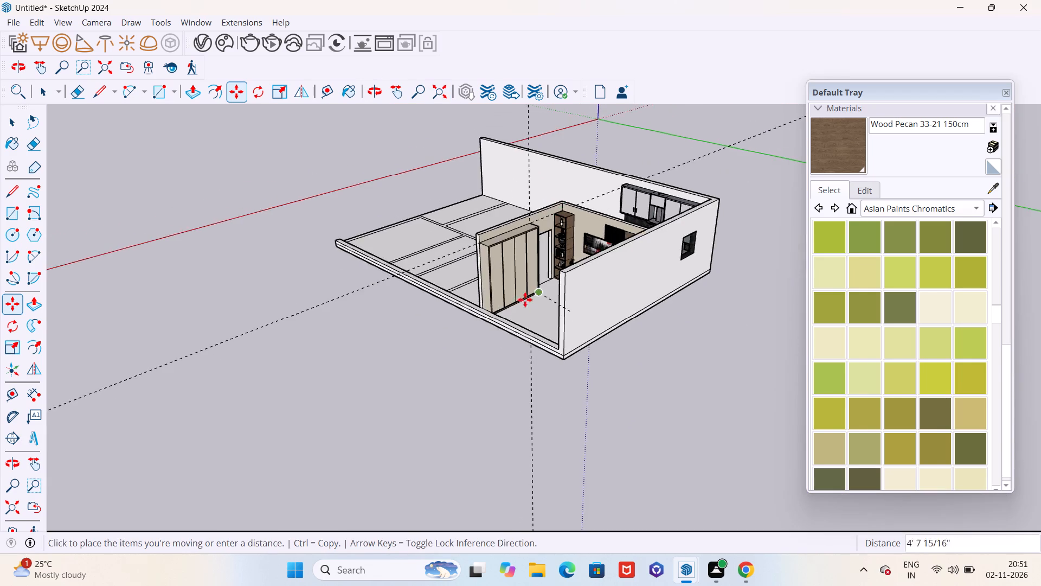
scroll(519, 290, "up", 12)
scroll(483, 264, "down", 1)
scroll(483, 264, "up", 4)
scroll(479, 259, "down", 1)
scroll(479, 259, "up", 6)
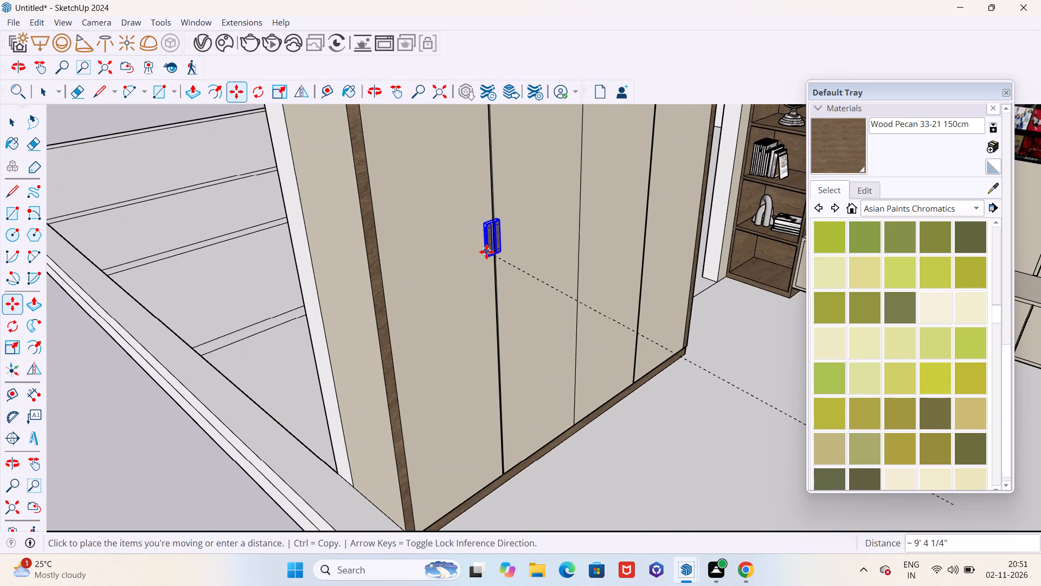
scroll(486, 252, "up", 6)
left_click(490, 249)
Place a horizontal guide 4' above the bottom edge of the wardrobe doors.
scroll(517, 272, "down", 5)
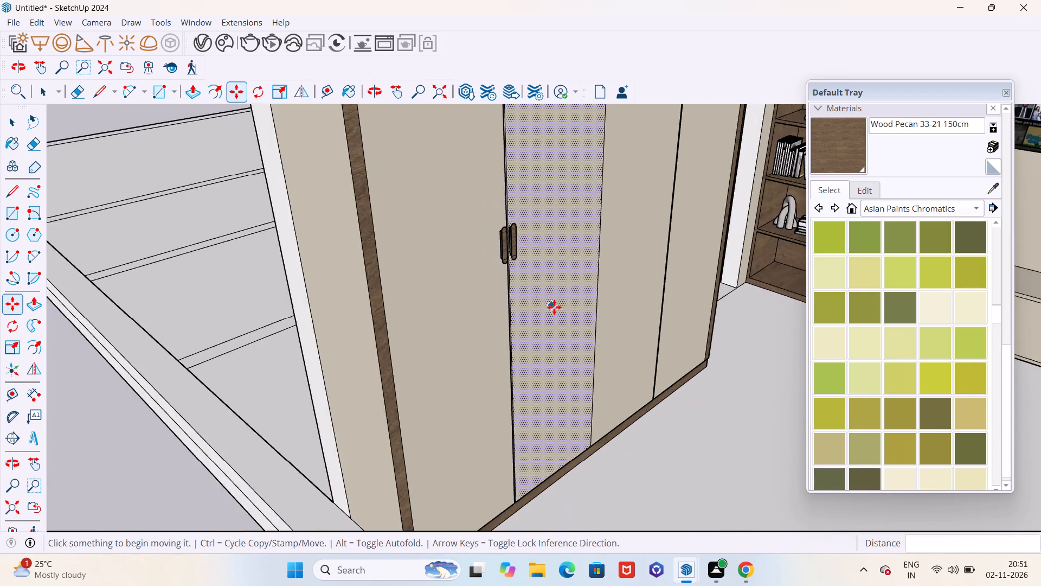
middle_click_drag(548, 308, 421, 256)
key("t")
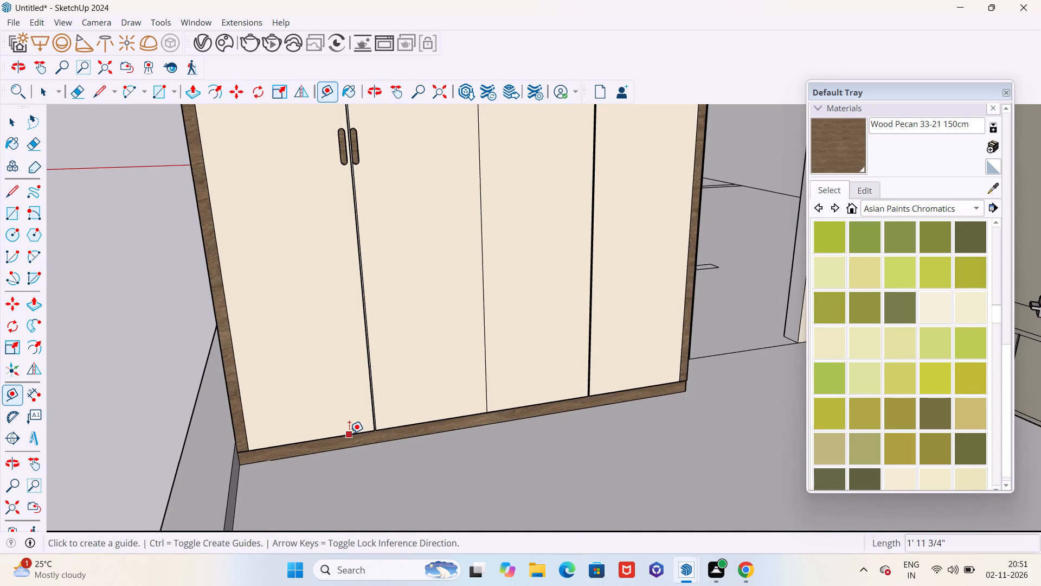
left_click(349, 434)
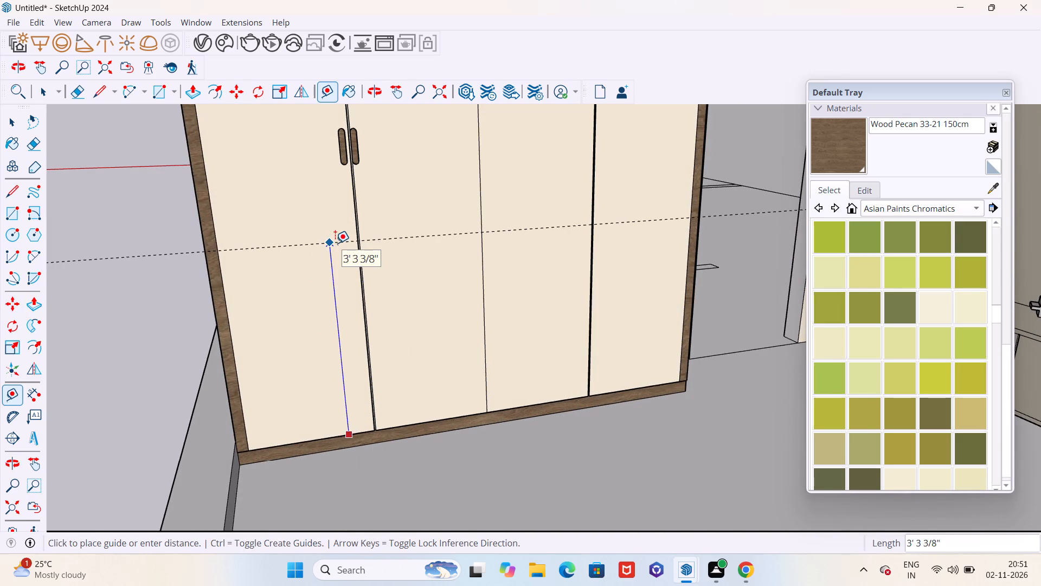
type("4'")
key("Return")
Move the handle pair down about 5 1/2" so its lower ends sit on the 4' guide.
scroll(387, 290, "down", 5)
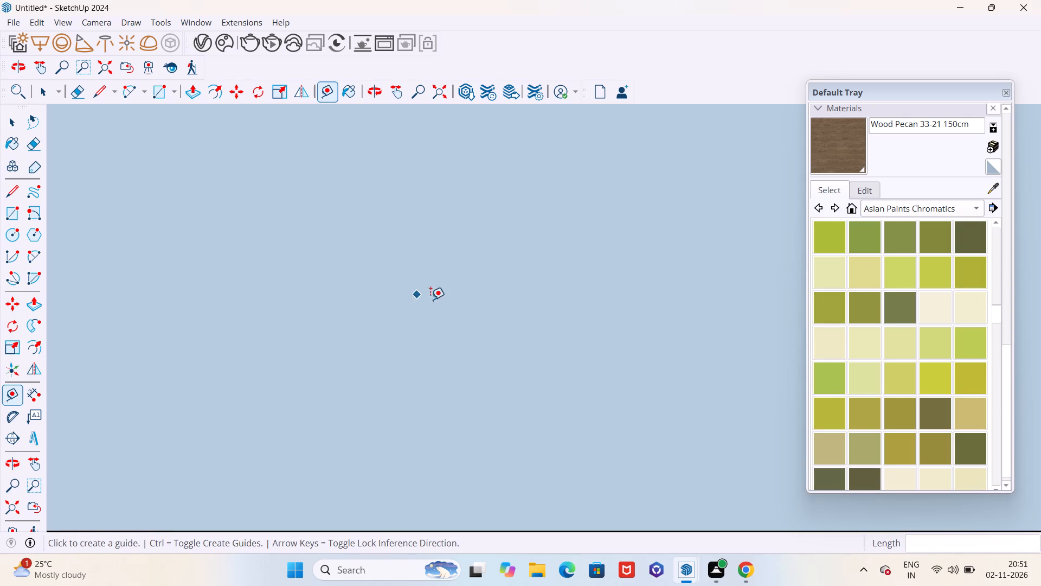
left_click(442, 94)
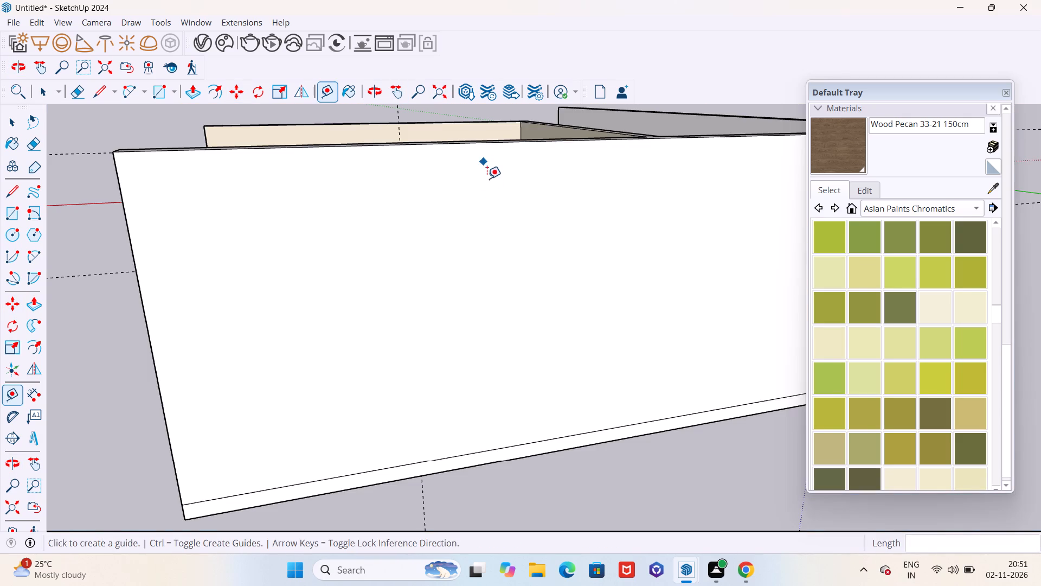
scroll(495, 218, "down", 5)
middle_click_drag(487, 230, 630, 267)
scroll(208, 285, "up", 7)
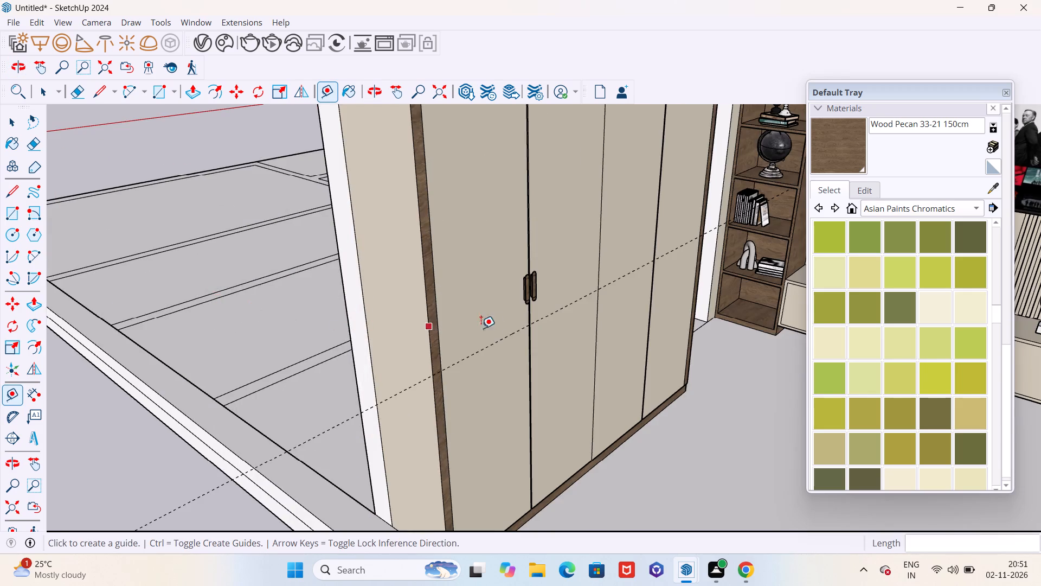
scroll(490, 329, "down", 2)
middle_click_drag(502, 336, 471, 322)
key("space")
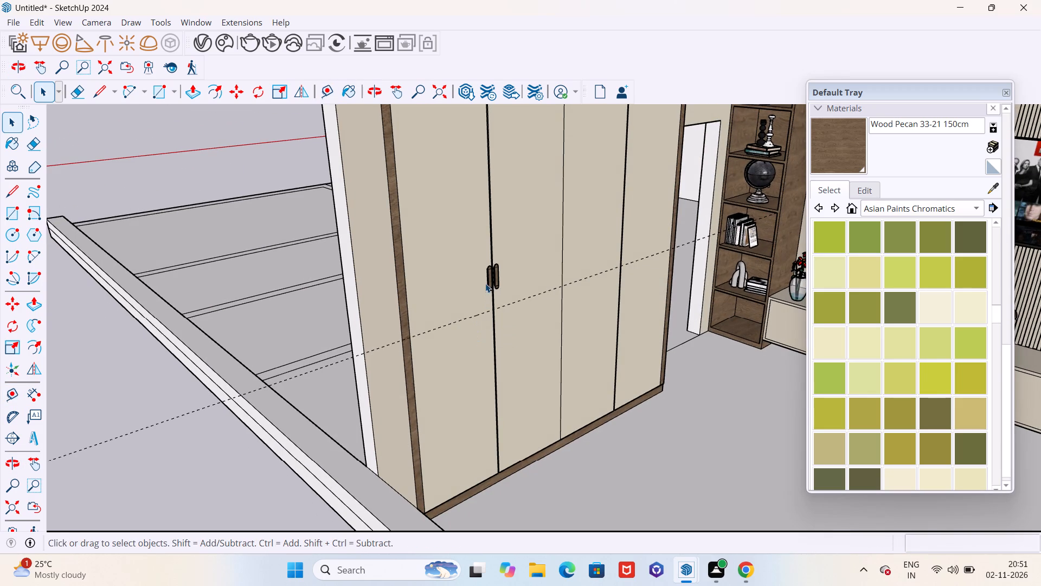
left_click(488, 282)
key("m")
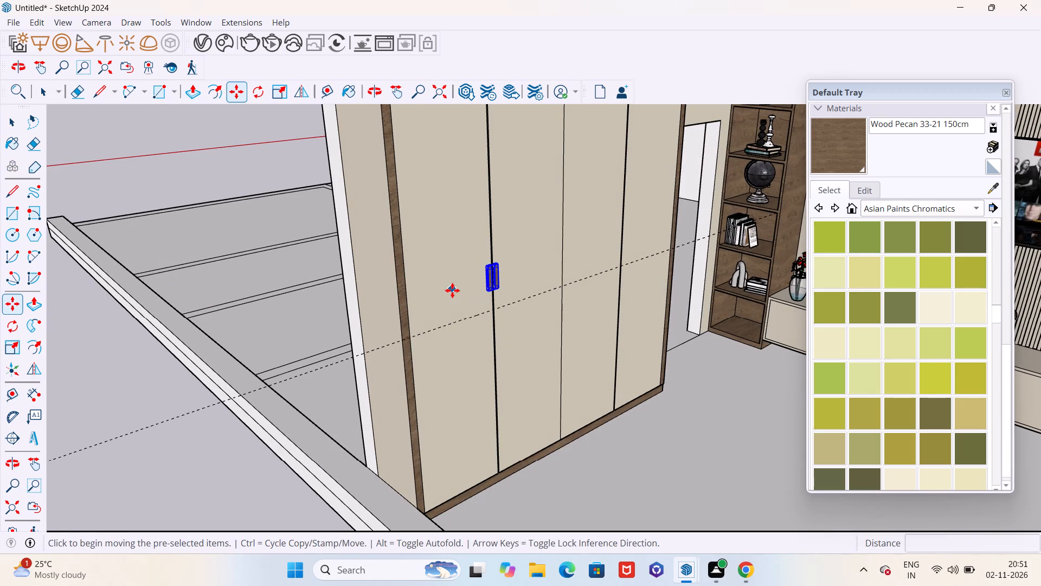
left_click(452, 290)
scroll(460, 312, "up", 1)
middle_click_drag(460, 313, 449, 279)
key("grave")
key("Escape")
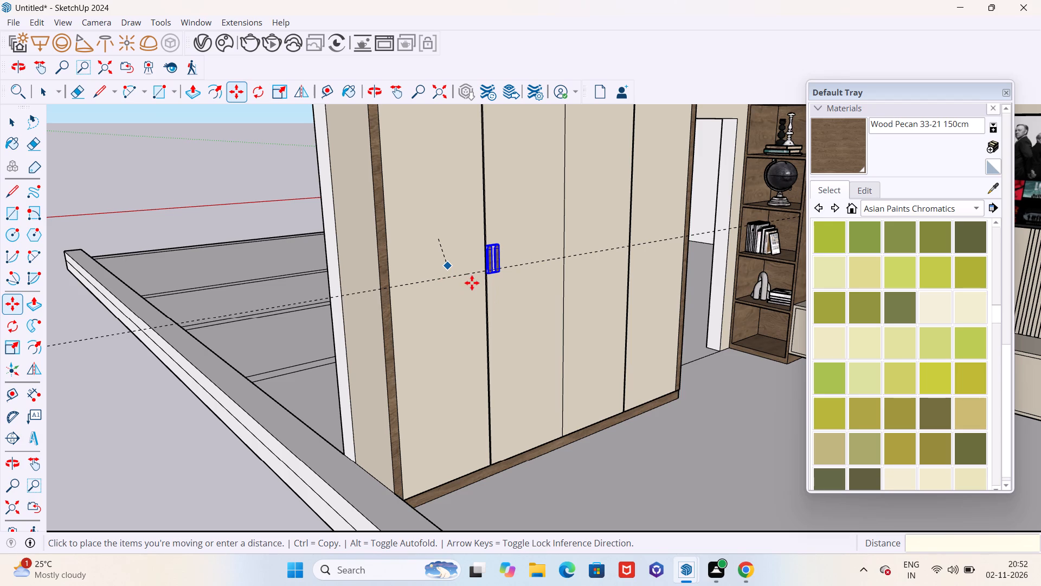
key("Escape")
scroll(470, 253, "up", 20)
scroll(470, 253, "up", 3)
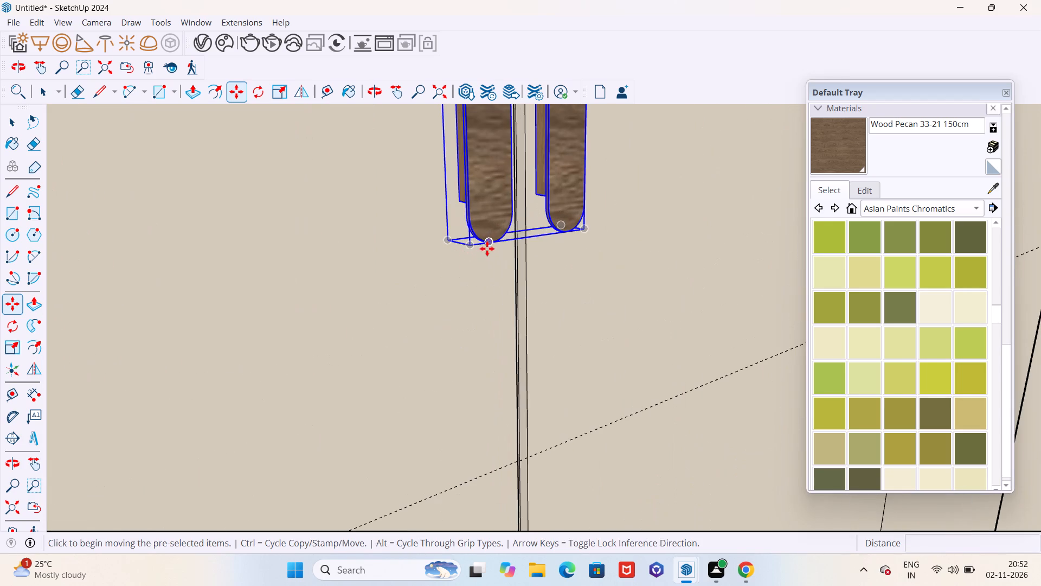
left_click(486, 247)
scroll(492, 313, "down", 9)
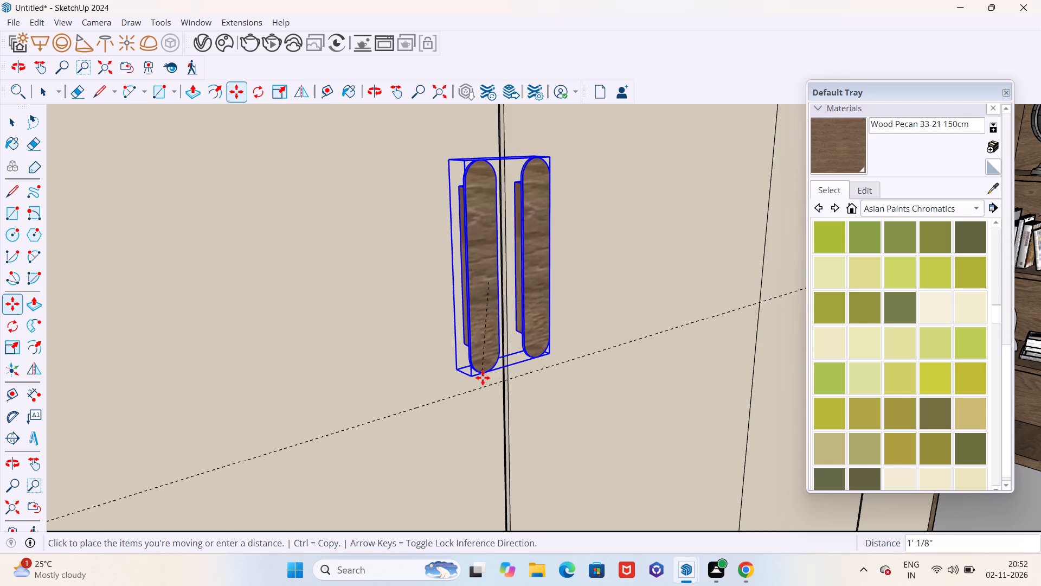
scroll(489, 371, "down", 4)
middle_click_drag(489, 371, 552, 312)
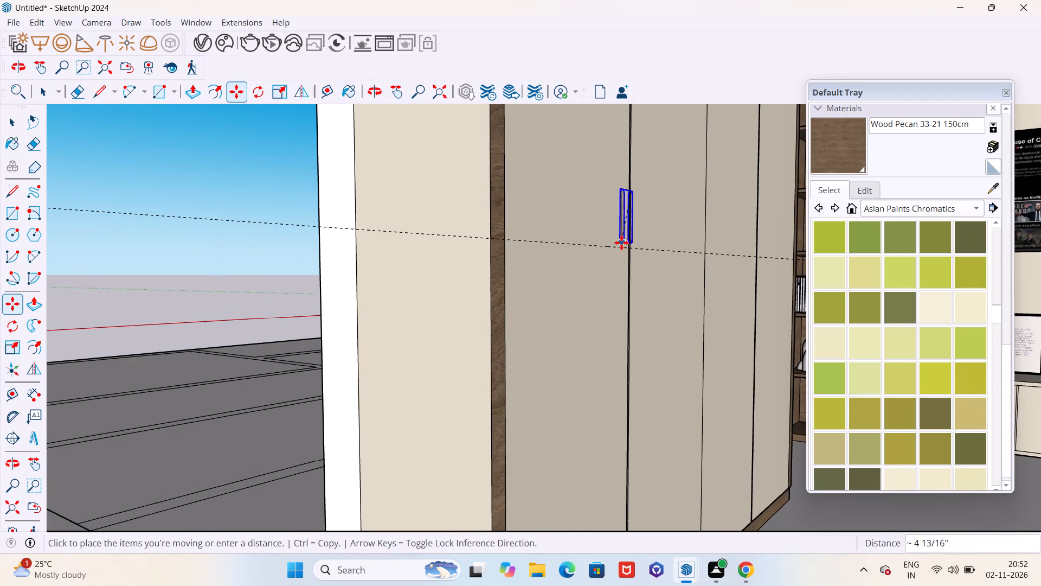
scroll(621, 244, "up", 5)
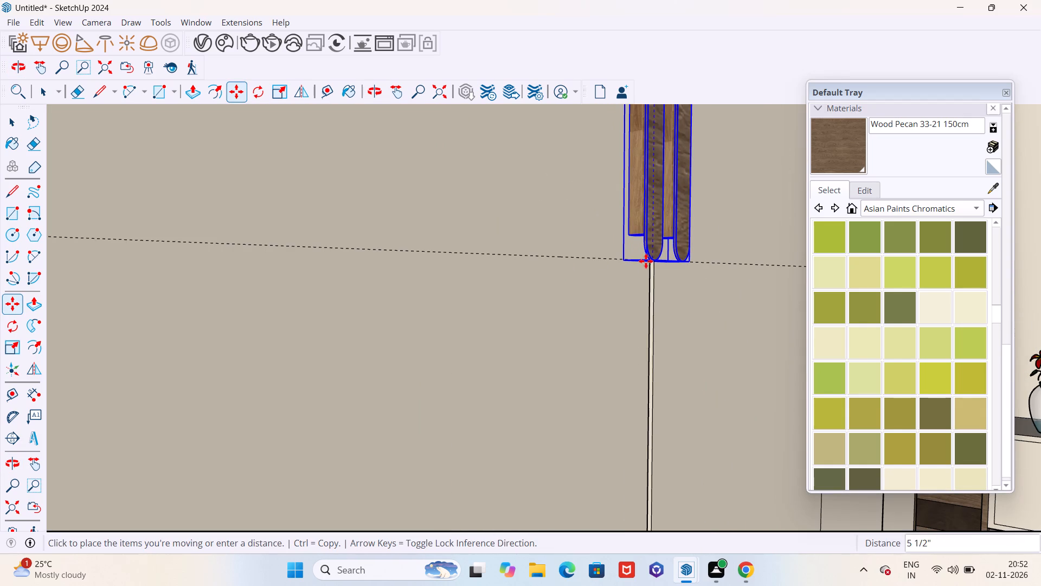
left_click(647, 262)
Shift the handle pair slightly sideways along the guide, over the joint between the first two wardrobe doors.
scroll(624, 286, "down", 5)
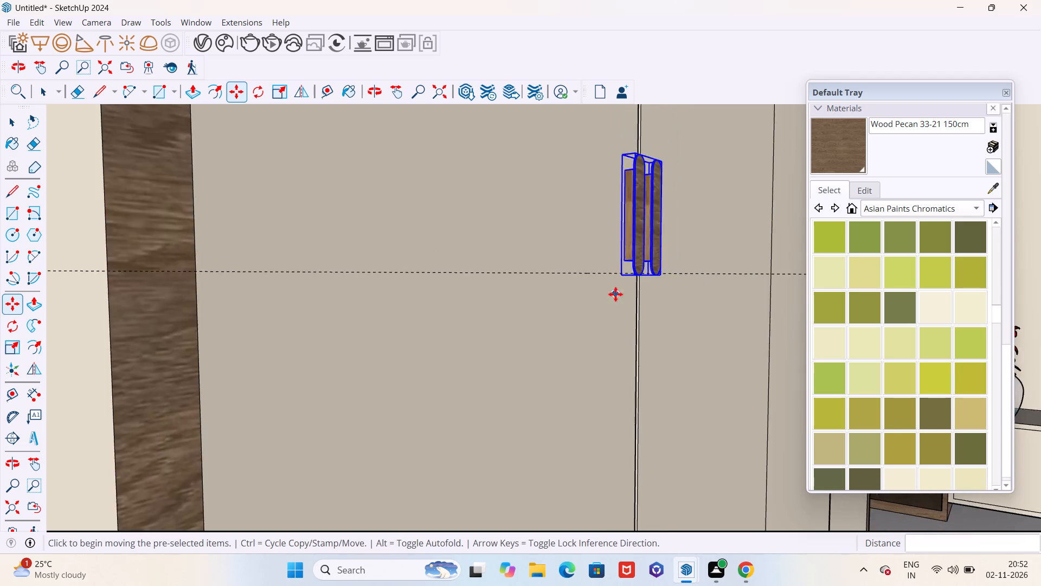
scroll(615, 294, "down", 6)
middle_click_drag(628, 300, 355, 354)
scroll(365, 311, "down", 4)
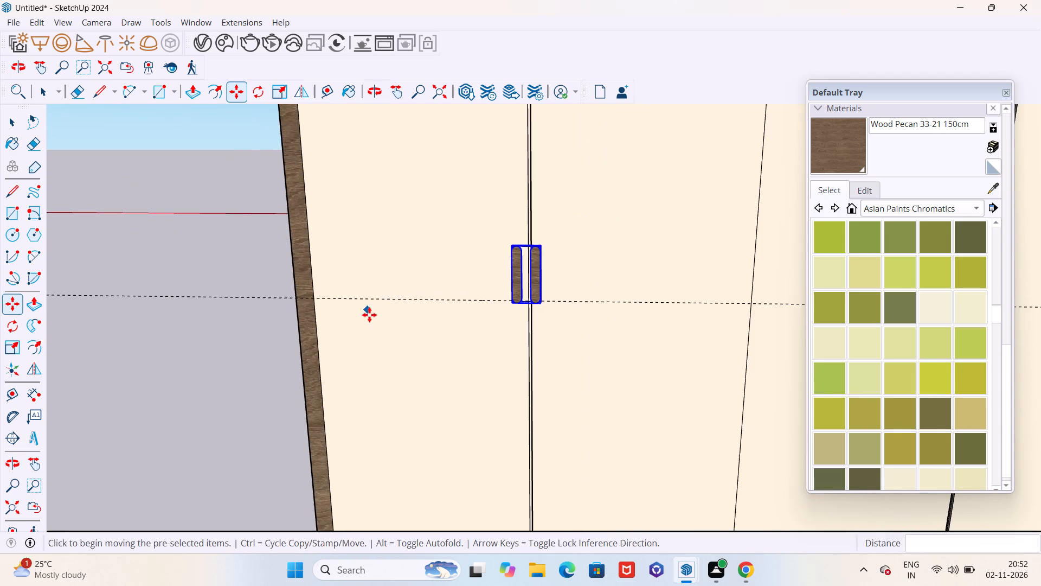
middle_click_drag(383, 343, 388, 337)
left_click(428, 361)
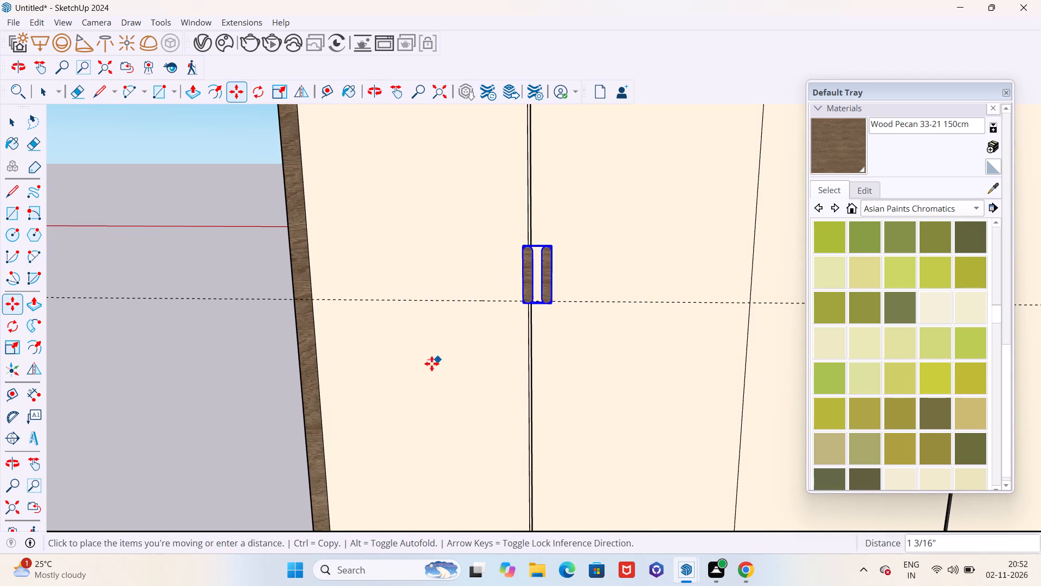
scroll(435, 363, "up", 4)
left_click(435, 363)
Copy the handle pair 3' 11 1/2" along the wardrobe to the joint between the third and fourth doors, and deselect it.
scroll(435, 322, "down", 19)
left_click(438, 97)
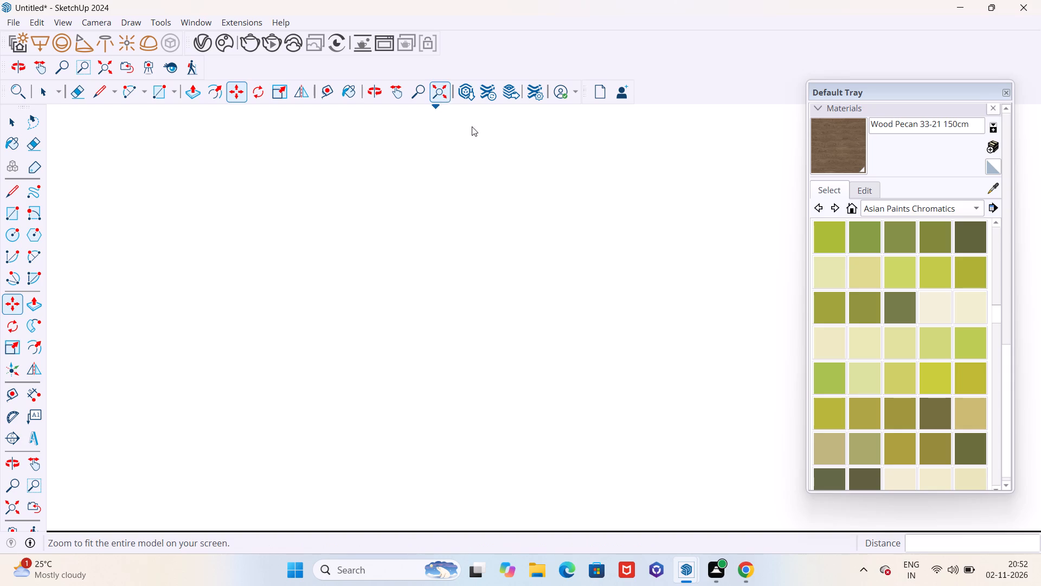
scroll(530, 178, "down", 6)
middle_click_drag(502, 224, 845, 400)
scroll(777, 392, "down", 5)
middle_click_drag(605, 449, 539, 291)
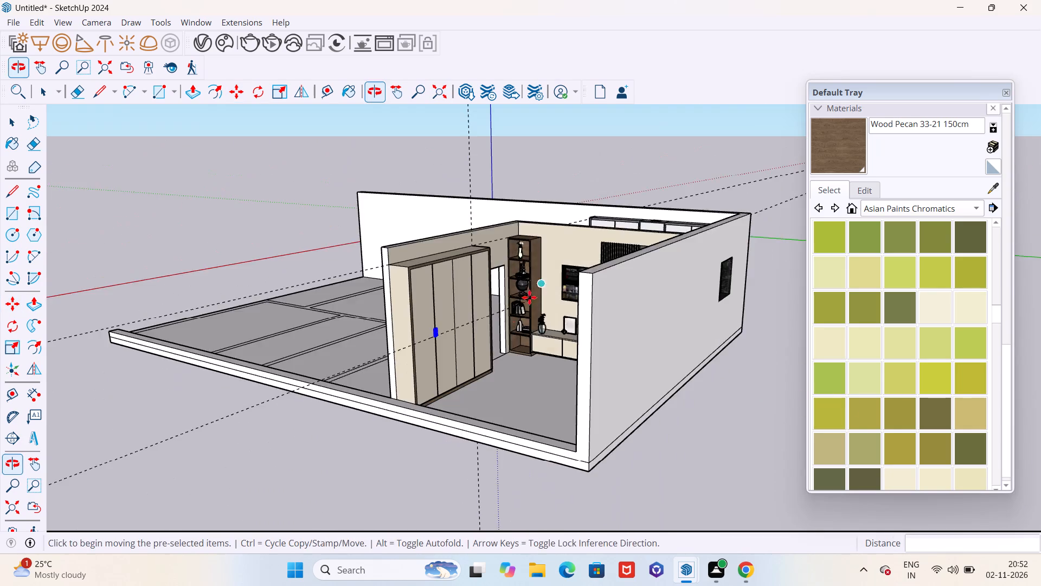
scroll(457, 364, "up", 6)
middle_click_drag(510, 380, 447, 384)
scroll(485, 324, "down", 6)
middle_click_drag(489, 349, 480, 354)
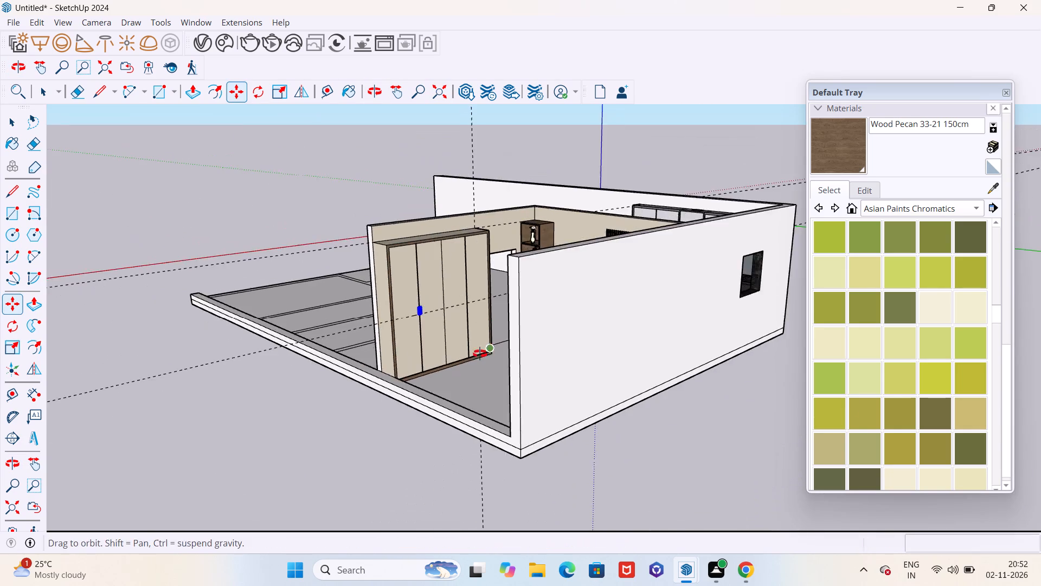
middle_click_drag(480, 354, 403, 390)
scroll(389, 382, "up", 16)
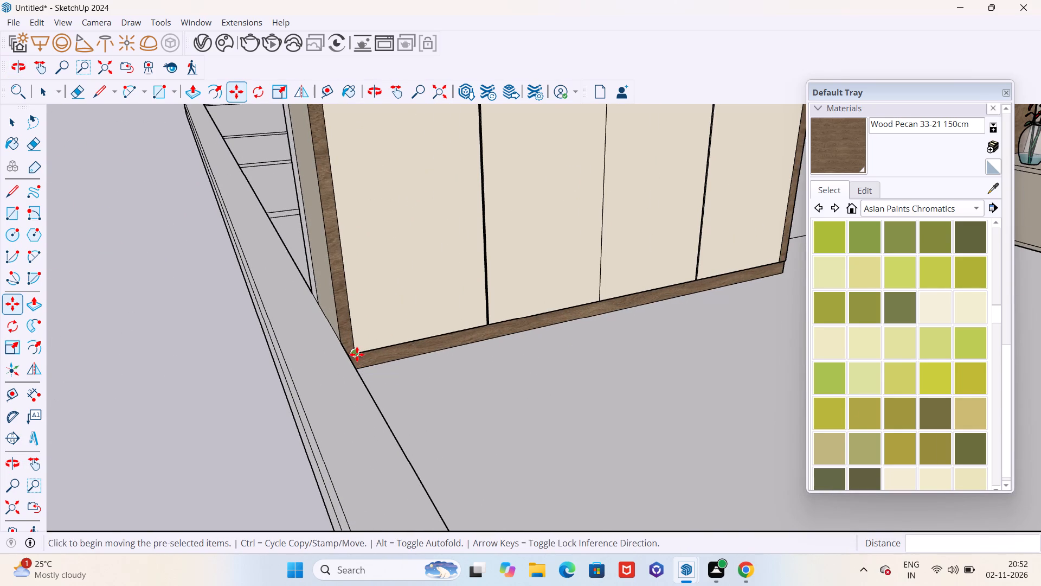
left_click(357, 354)
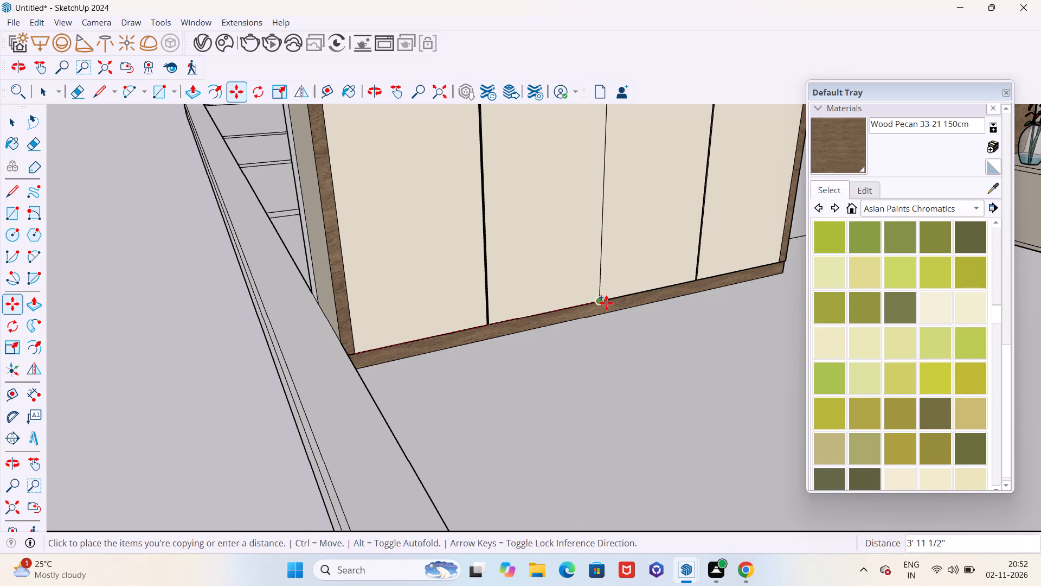
scroll(602, 307, "down", 3)
scroll(601, 304, "up", 9)
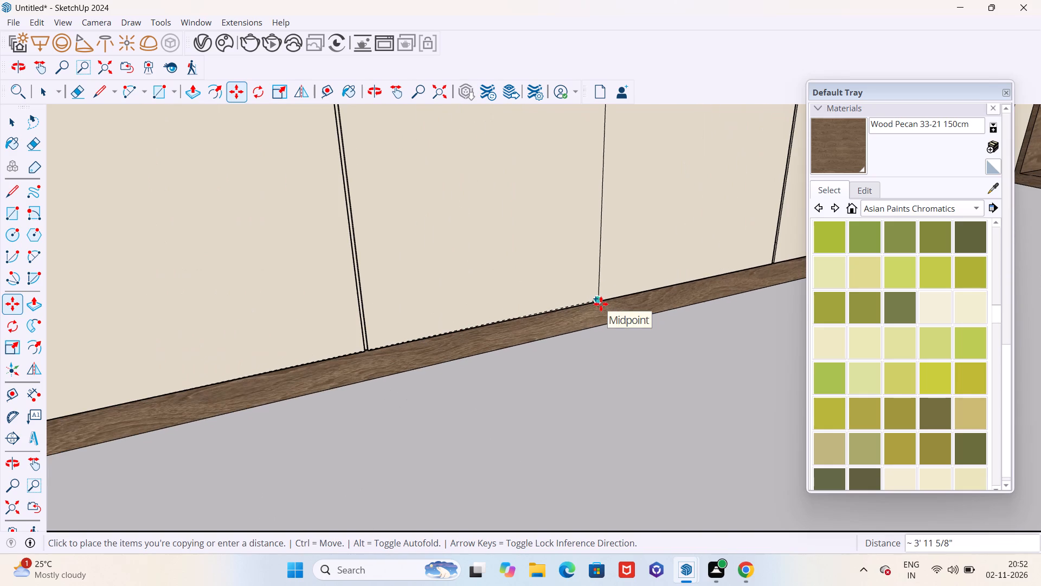
left_click(600, 302)
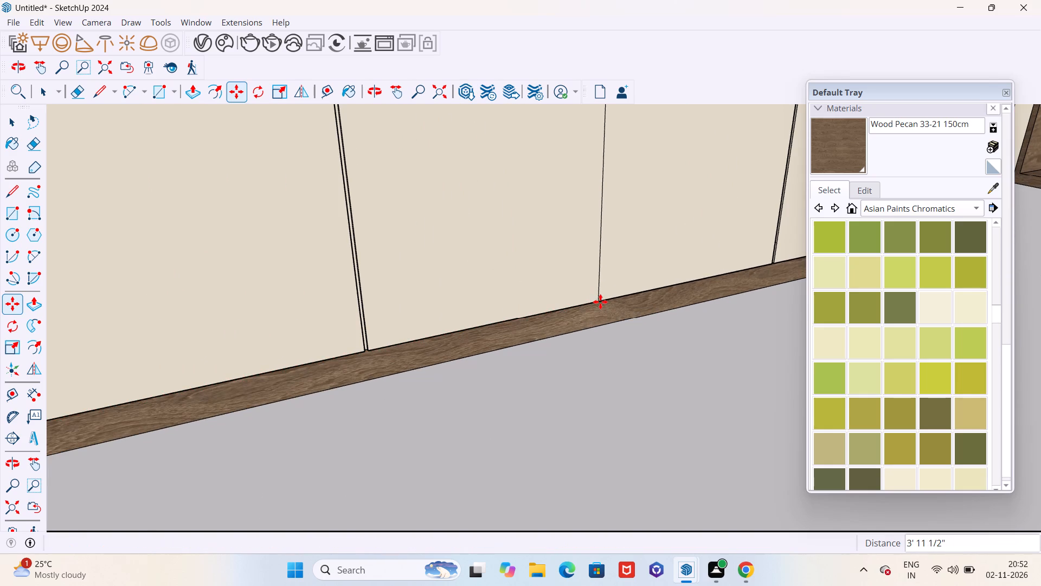
scroll(600, 304, "down", 19)
middle_click_drag(603, 310, 618, 316)
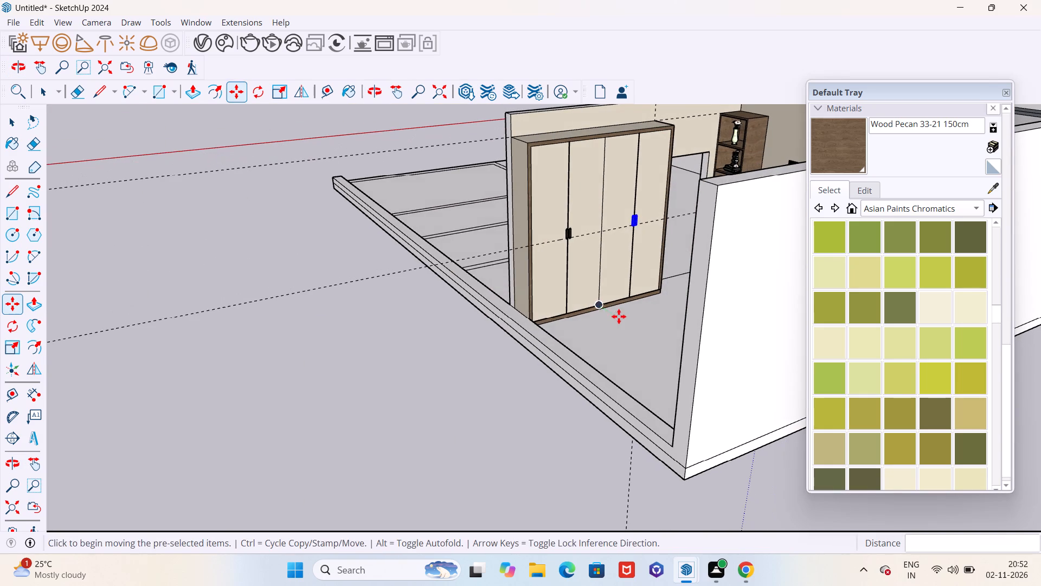
key("Escape")
scroll(470, 355, "down", 5)
middle_click_drag(427, 386, 448, 386)
key("space")
left_click(436, 391)
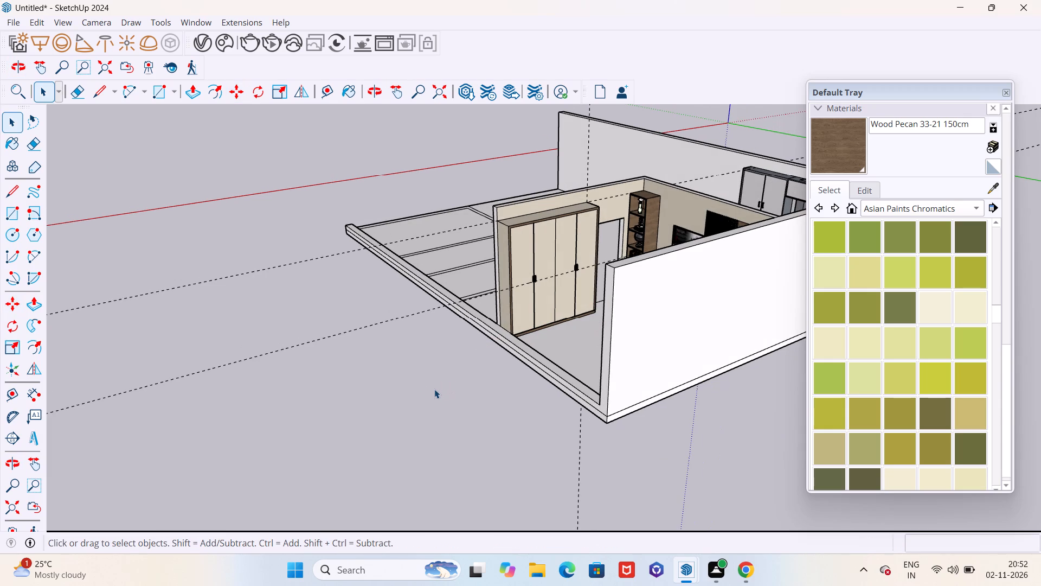
Erase the two long horizontal guides, including the 4' one, and the vertical guide near the room's outer corner.
key("e")
left_click_drag(352, 312, 369, 391)
left_click_drag(287, 247, 297, 324)
scroll(328, 313, "down", 5)
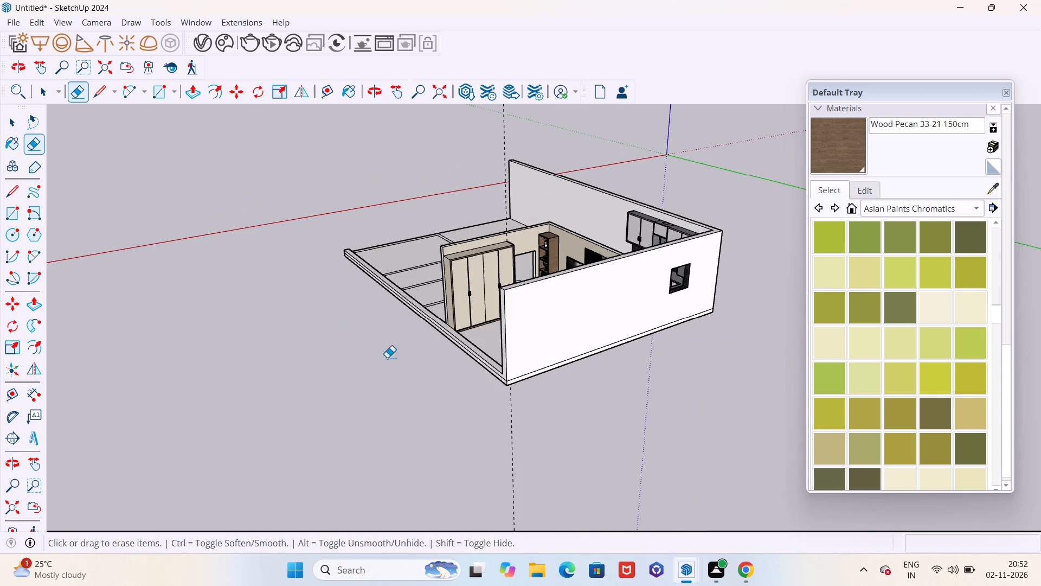
left_click_drag(552, 398, 393, 456)
Paint the wardrobe's top and both side panels with Wood Pecan 33-21 150cm.
scroll(358, 418, "down", 4)
middle_click_drag(338, 439, 462, 413)
scroll(486, 251, "up", 3)
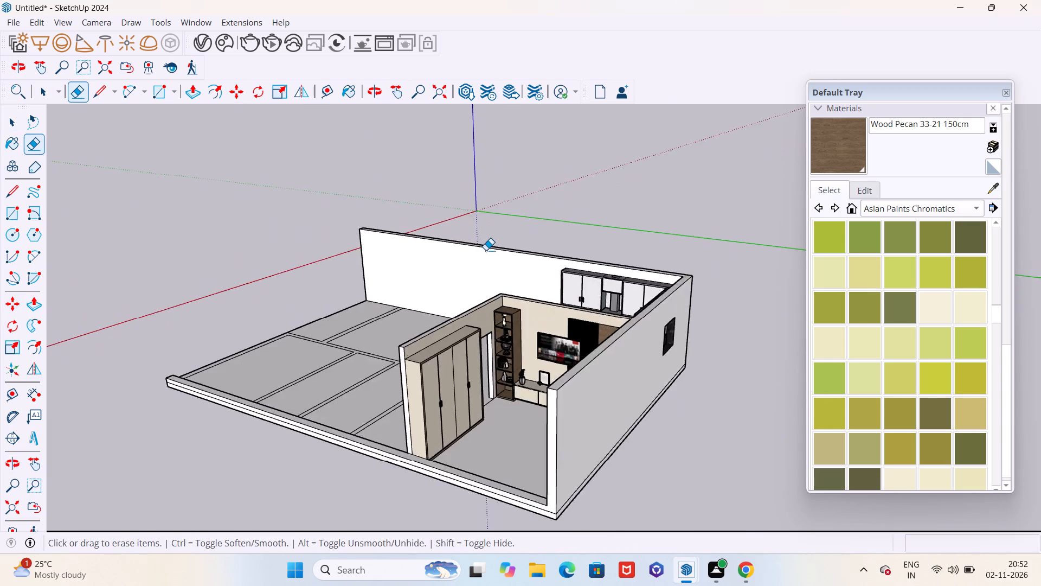
scroll(486, 250, "up", 2)
scroll(486, 250, "down", 1)
scroll(486, 250, "up", 7)
scroll(361, 246, "down", 5)
middle_click_drag(466, 350, 547, 371)
scroll(547, 371, "up", 7)
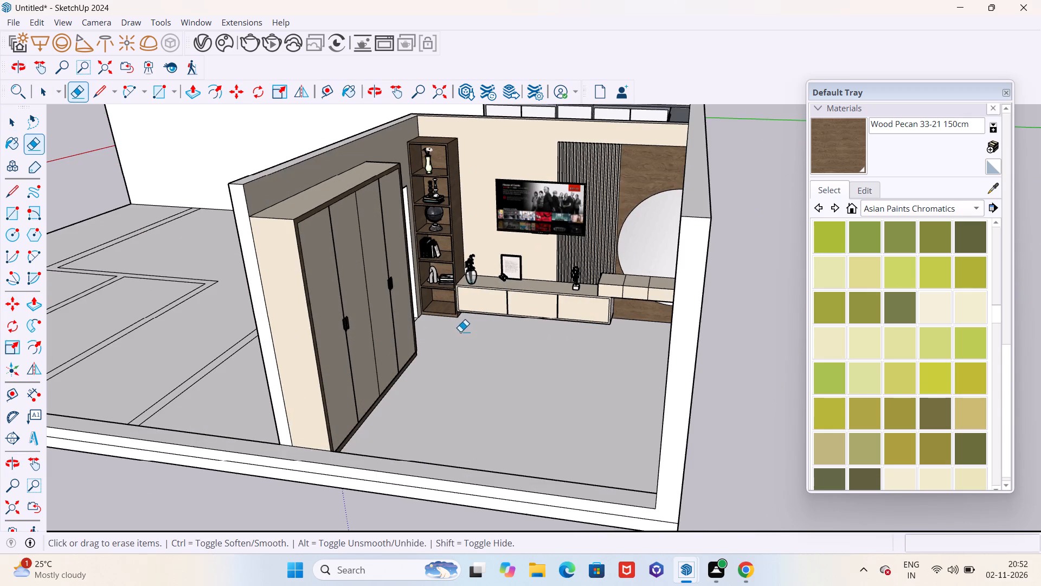
middle_click_drag(448, 340, 406, 341)
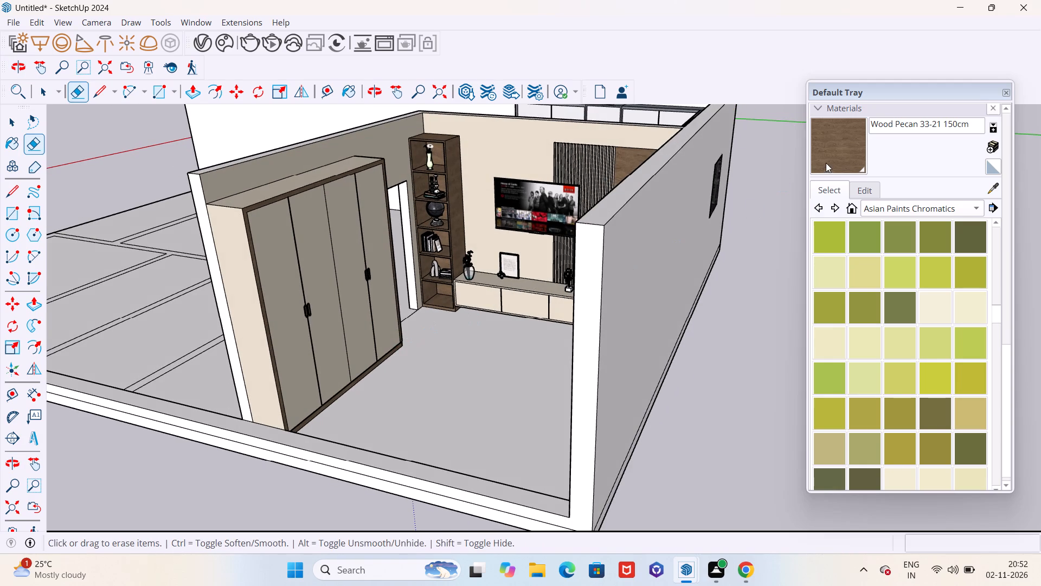
left_click_drag(828, 162, 835, 162)
scroll(316, 312, "up", 4)
left_click(213, 263)
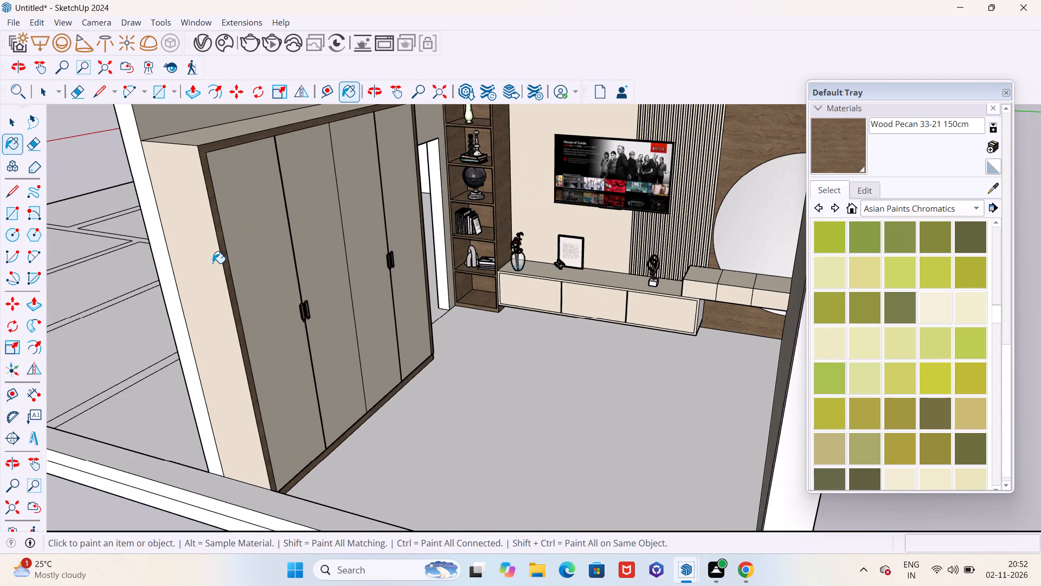
scroll(548, 374, "down", 5)
scroll(453, 261, "up", 4)
left_click(385, 231)
scroll(530, 308, "down", 5)
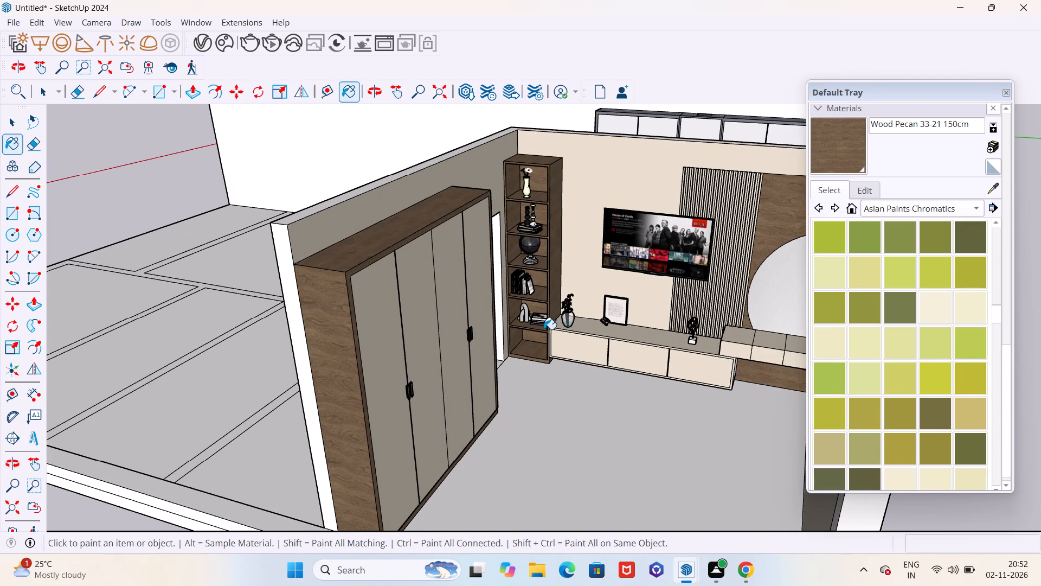
middle_click_drag(544, 330, 124, 424)
scroll(397, 247, "up", 4)
left_click(464, 236)
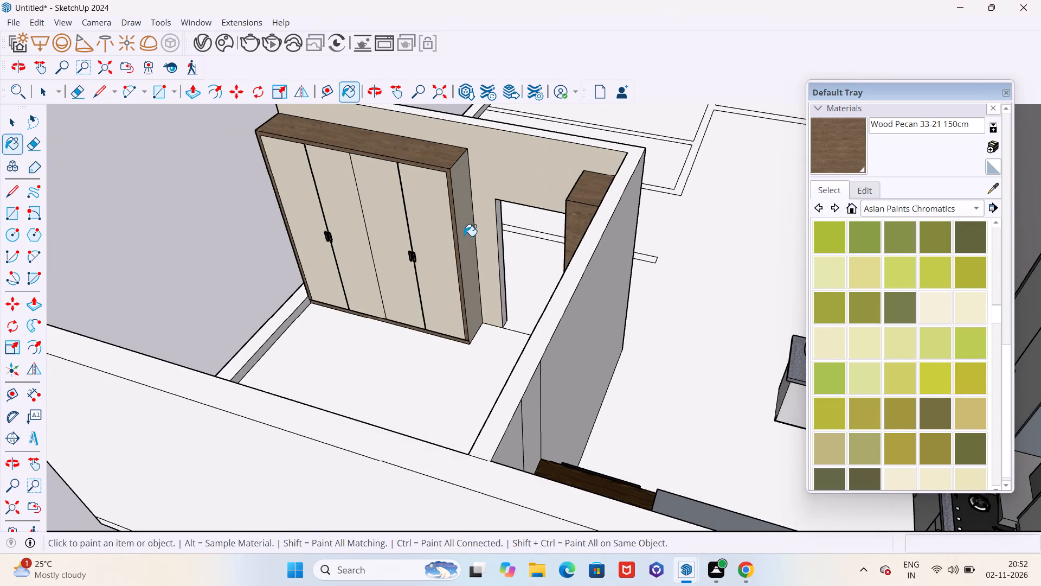
Examine the finished wardrobe and the whole apartment model from several directions.
scroll(473, 266, "down", 3)
middle_click_drag(311, 305, 564, 228)
scroll(577, 222, "down", 5)
middle_click_drag(319, 333, 453, 305)
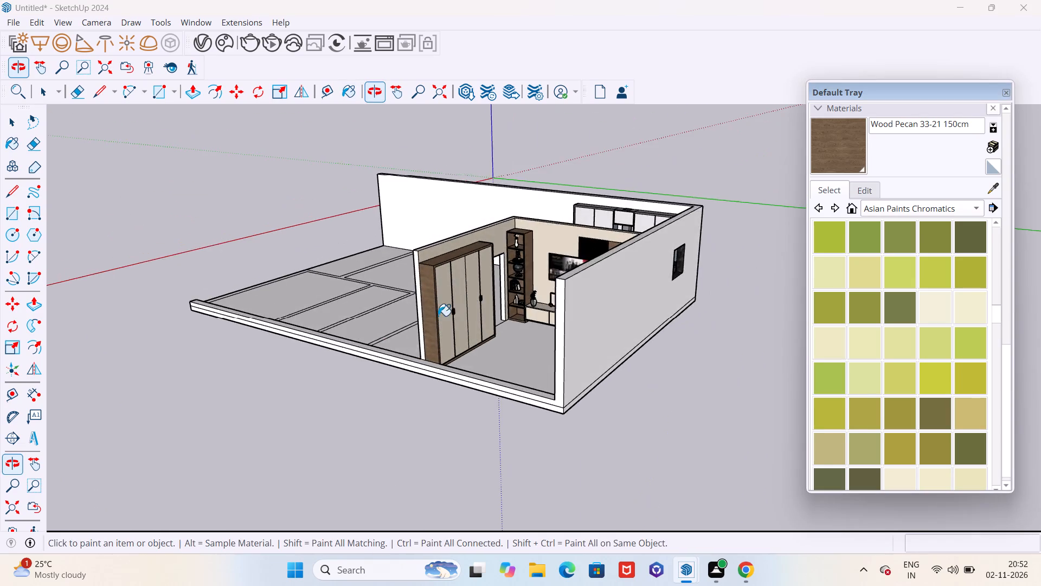
scroll(438, 316, "up", 12)
scroll(490, 285, "down", 5)
middle_click_drag(514, 316, 517, 337)
scroll(465, 320, "up", 1)
scroll(312, 293, "down", 4)
scroll(307, 293, "up", 1)
scroll(306, 293, "down", 1)
middle_click_drag(302, 303, 473, 317)
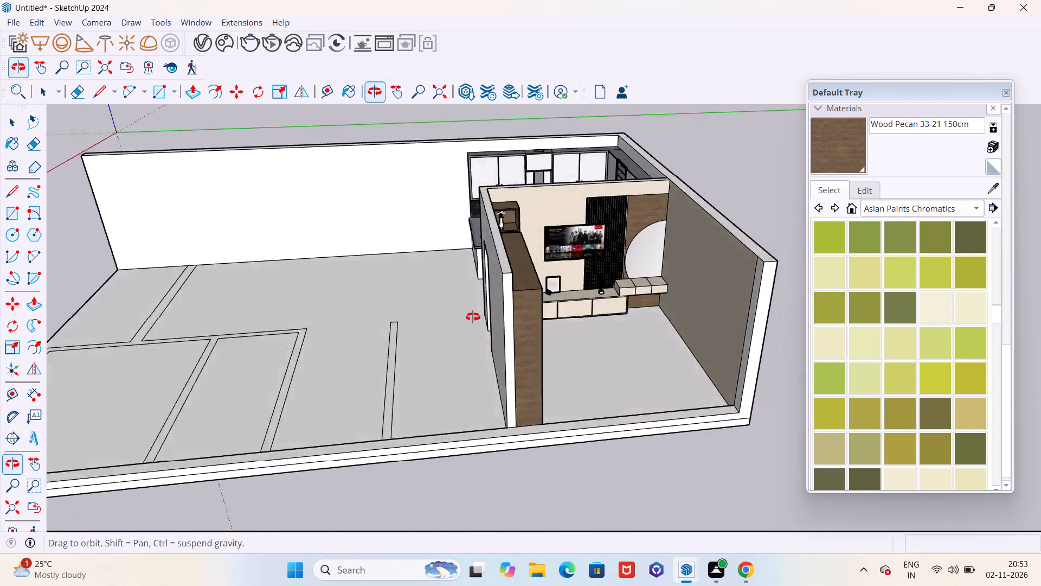
middle_click_drag(473, 317, 290, 310)
scroll(282, 292, "down", 5)
middle_click_drag(297, 299, 380, 339)
scroll(370, 368, "down", 3)
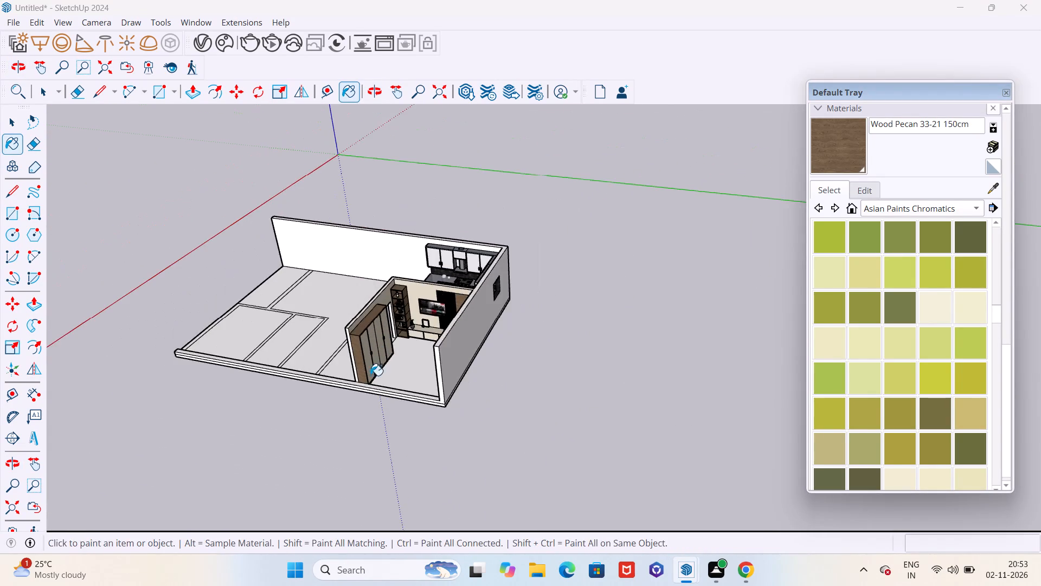
scroll(370, 375, "down", 1)
middle_click_drag(449, 378, 278, 272)
scroll(543, 296, "up", 5)
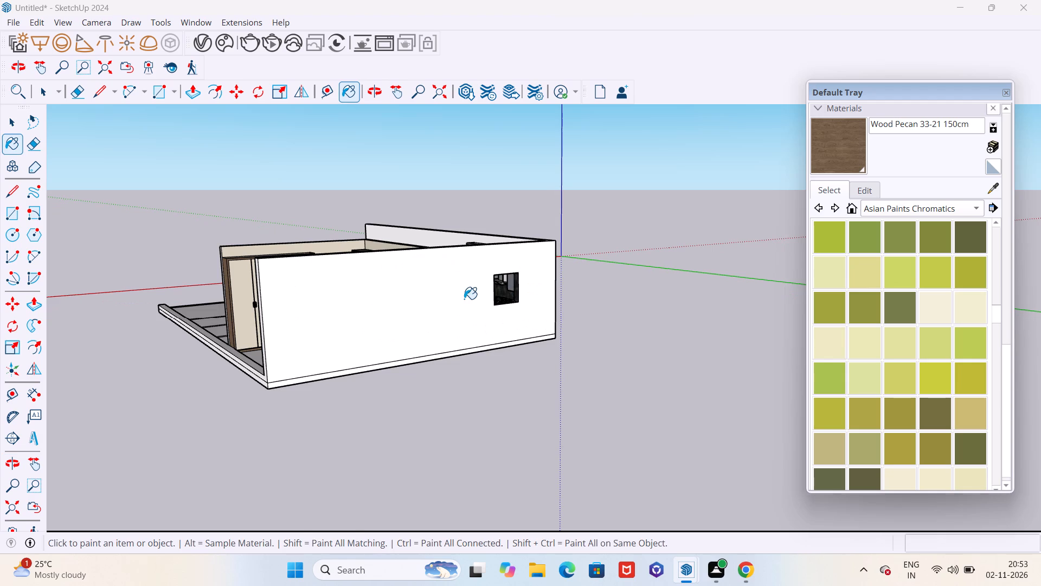
key("space")
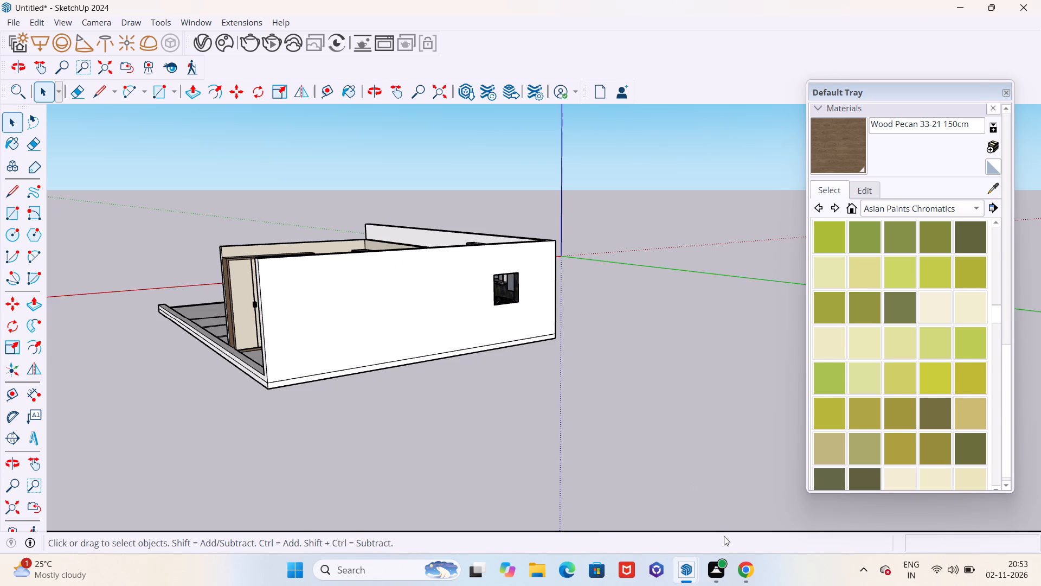
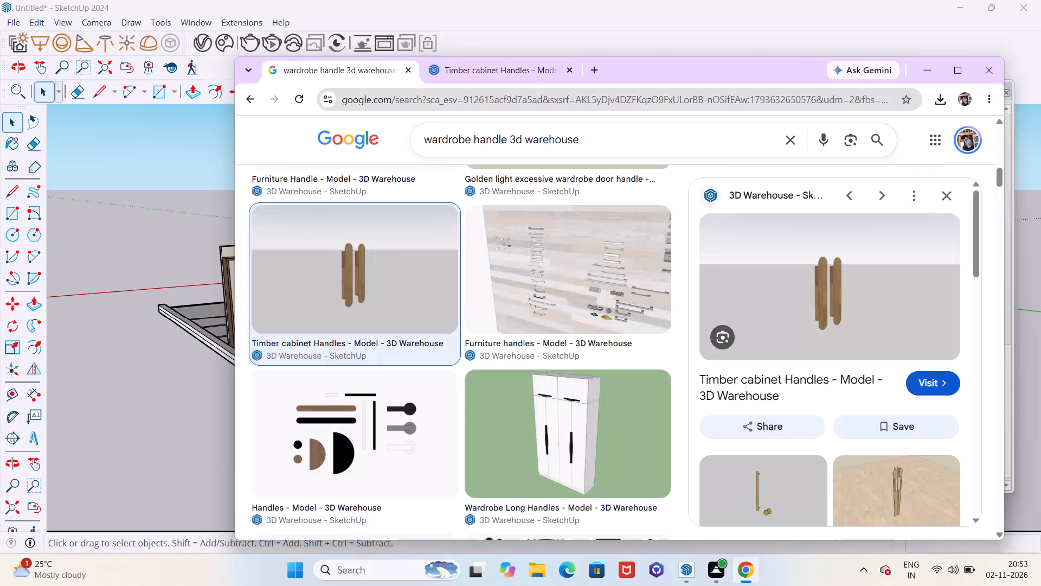
In the browser, replace the wardrobe handle image search with one for "kitchen window3d warehouse".
left_click(510, 136)
key("BackSpace")
key("BackSpace")
key("BackSpace")
key("BackSpace")
key("BackSpace")
key("BackSpace")
key("BackSpace")
key("BackSpace")
key("BackSpace")
key("BackSpace")
key("BackSpace")
key("BackSpace")
key("BackSpace")
key("BackSpace")
key("BackSpace")
key("BackSpace")
key("BackSpace")
key("BackSpace")
key("BackSpace")
key("BackSpace")
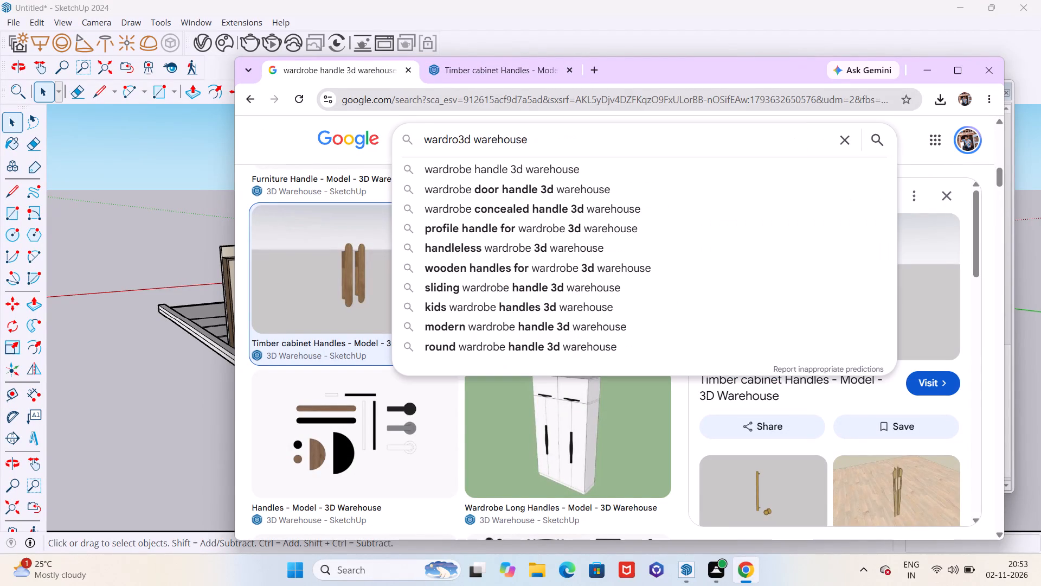
key("i")
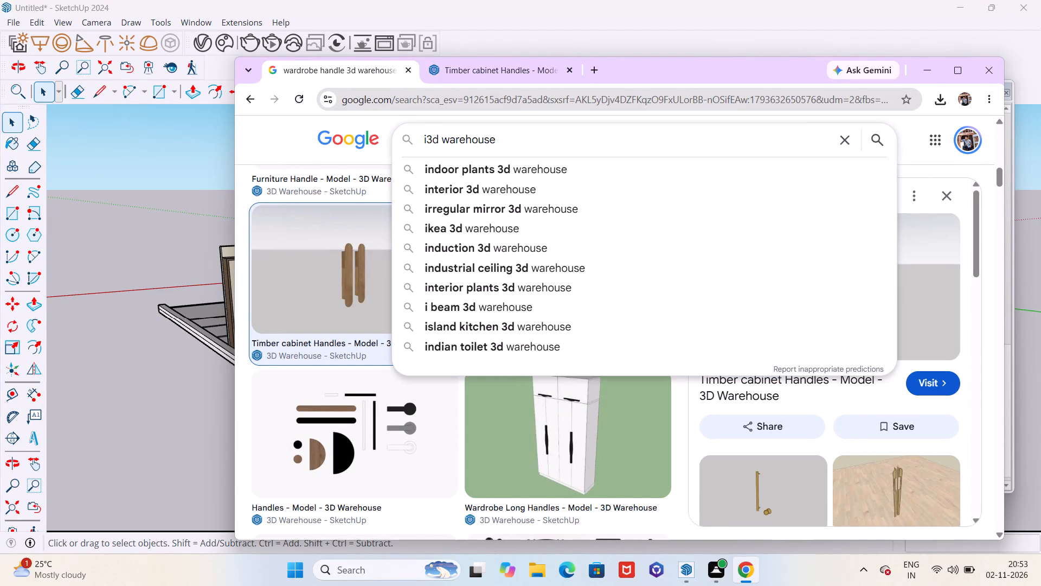
key("BackSpace")
type("kit")
type("chen window")
key("Return")
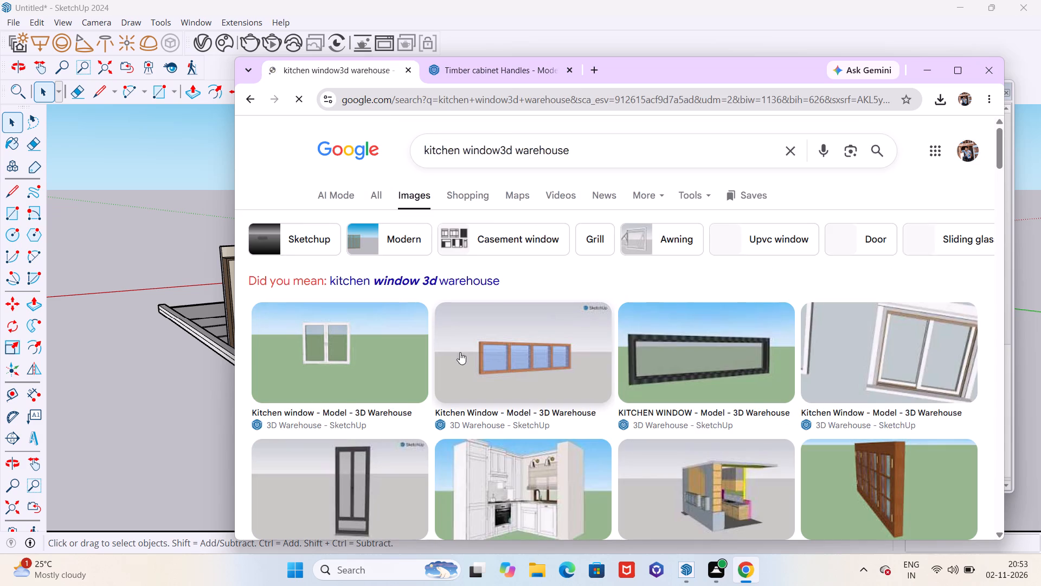
Look through the kitchen window image results for a suitable 3D Warehouse window model.
scroll(475, 343, "down", 4)
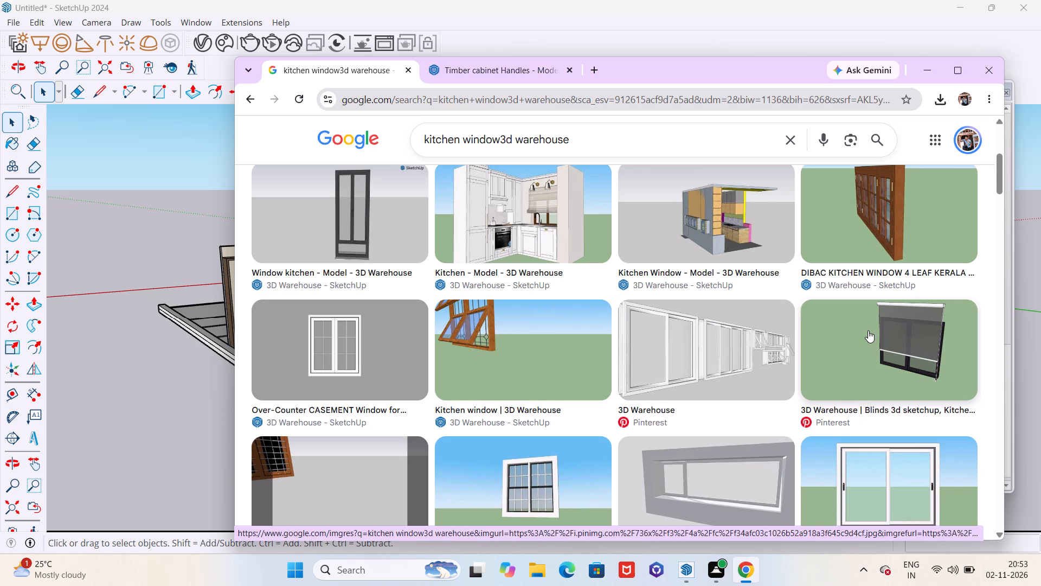
scroll(868, 330, "down", 4)
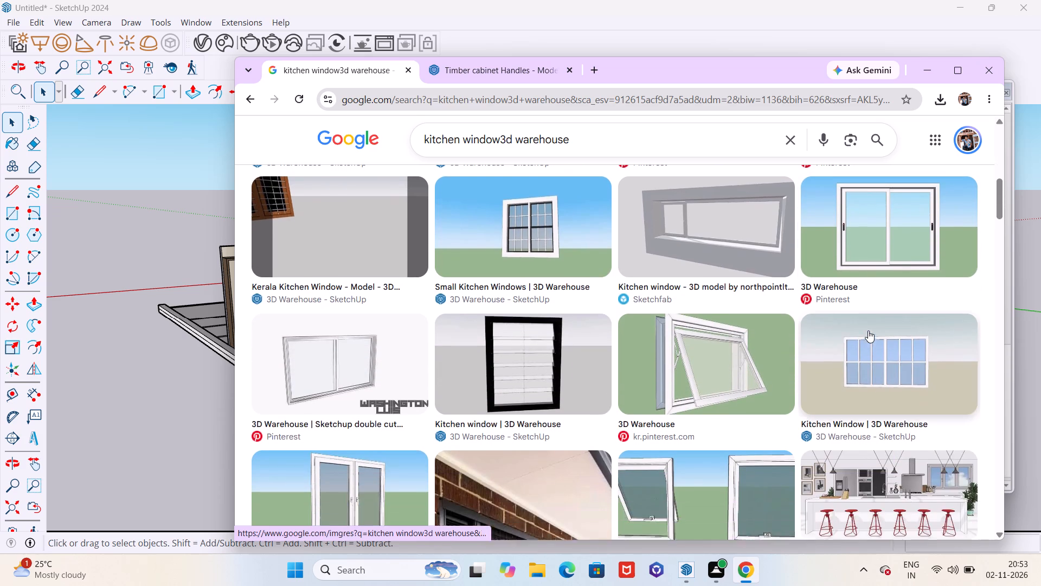
scroll(868, 330, "down", 3)
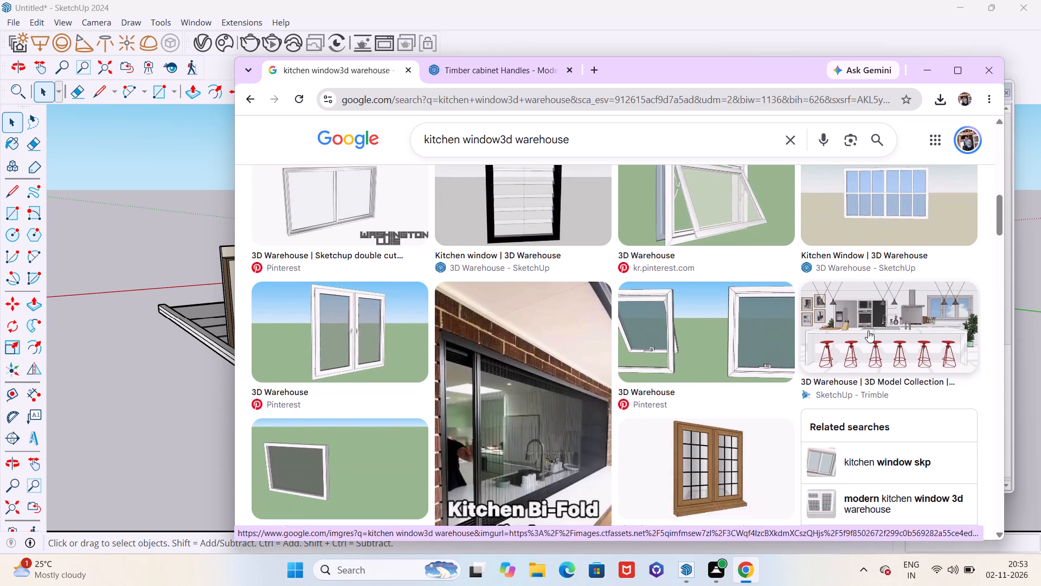
scroll(868, 330, "down", 7)
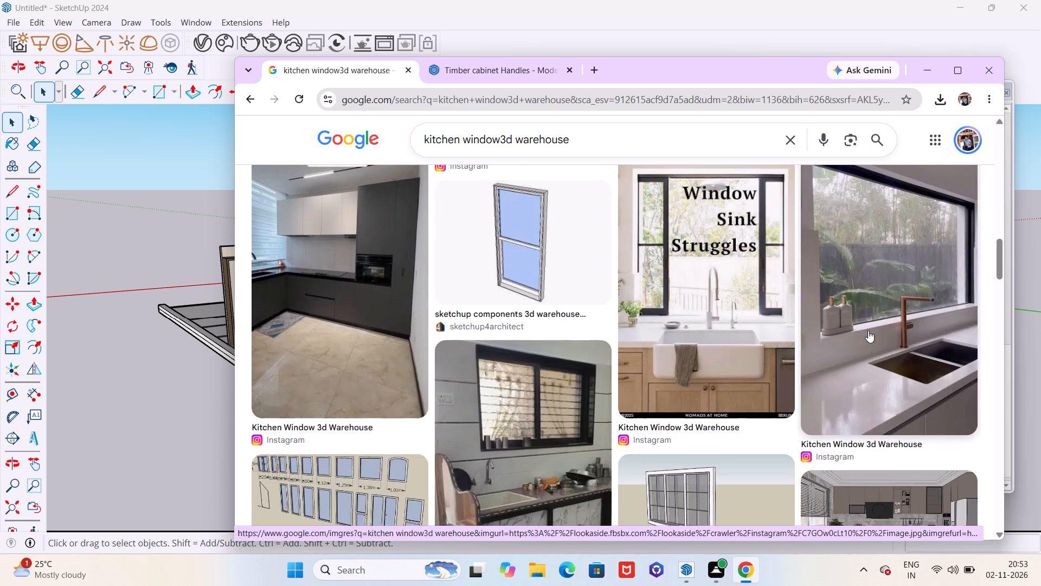
scroll(868, 330, "down", 2)
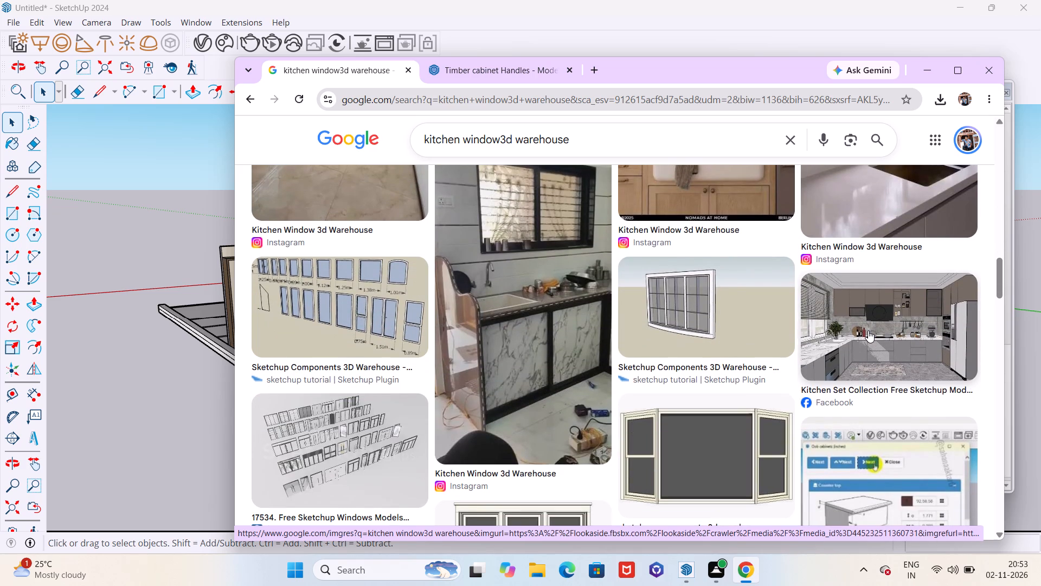
scroll(868, 330, "up", 13)
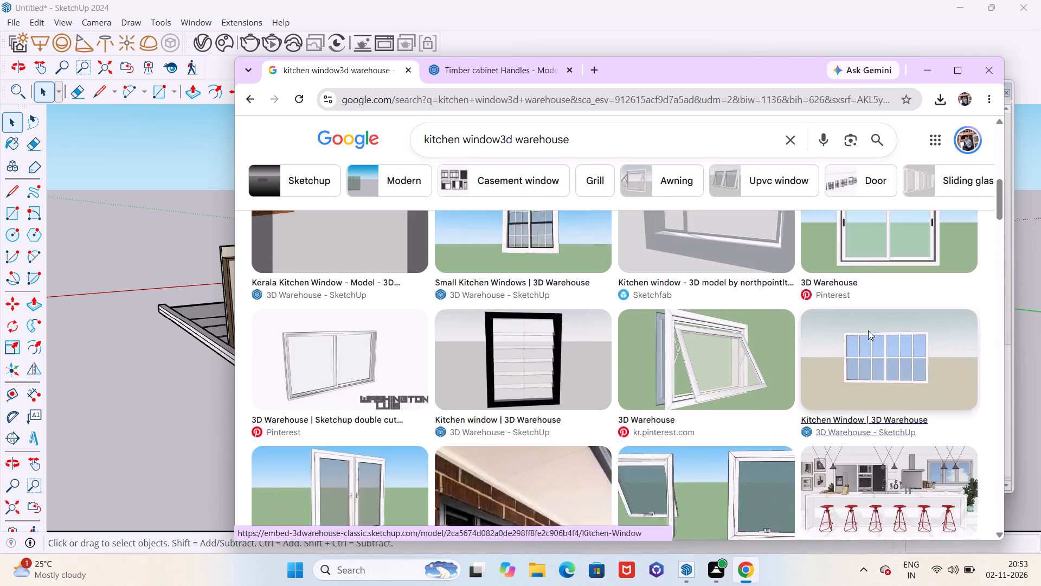
scroll(864, 333, "up", 3)
scroll(858, 336, "down", 4)
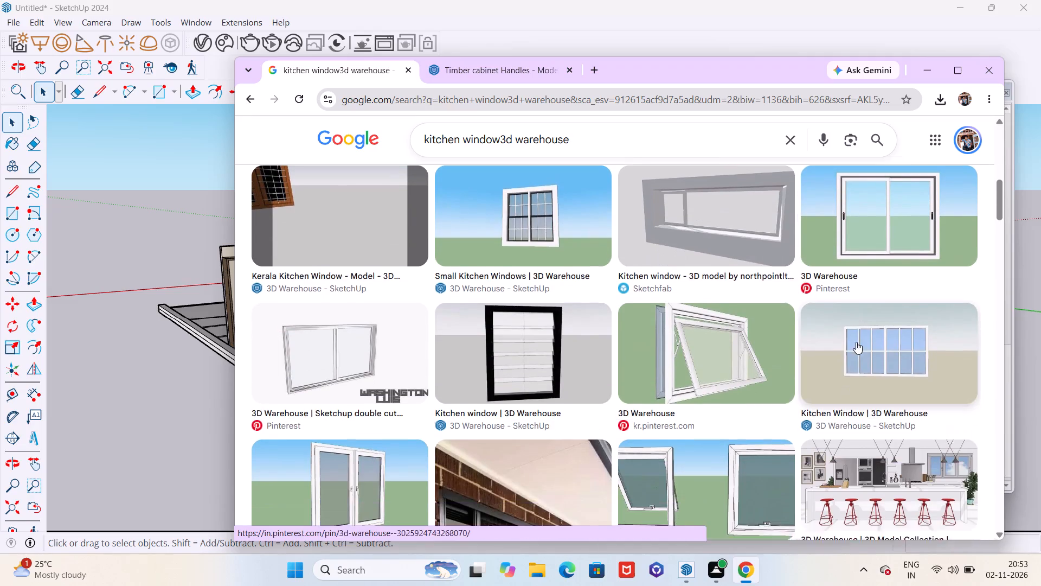
Open the source page of the white top-hung open window result, return to the image results and close its preview.
left_click(723, 355)
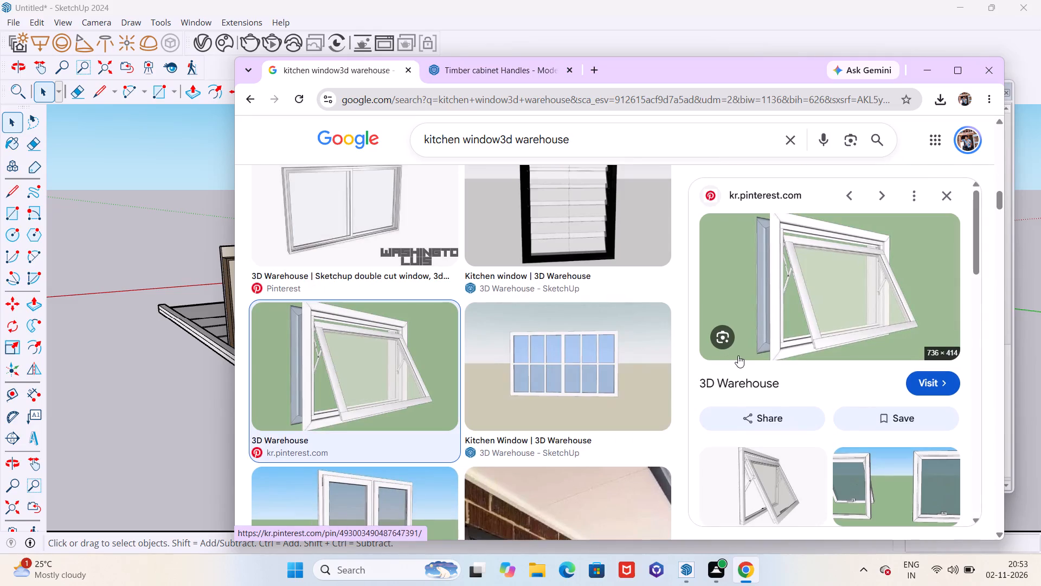
left_click(919, 386)
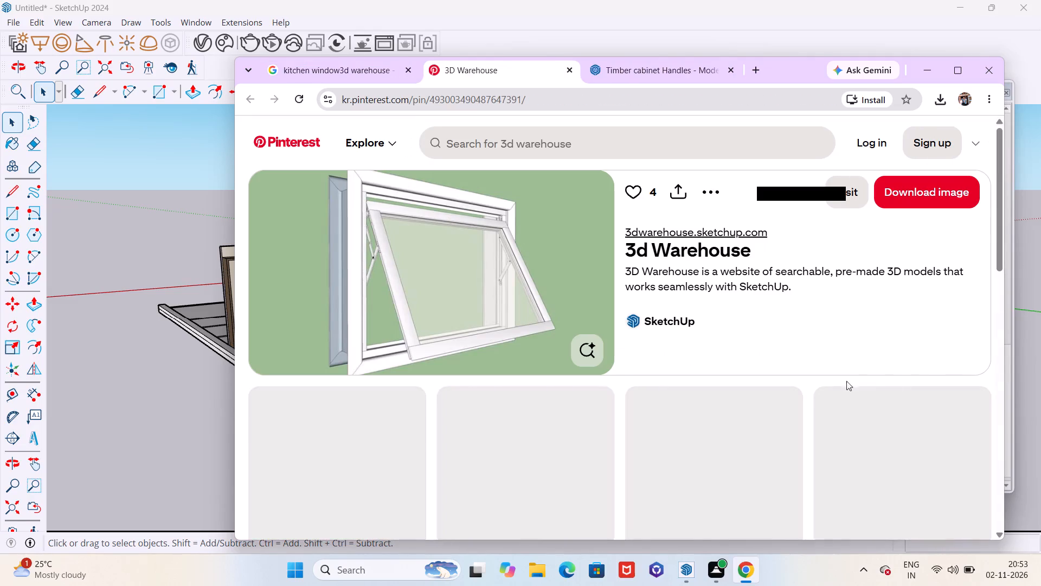
left_click(250, 99)
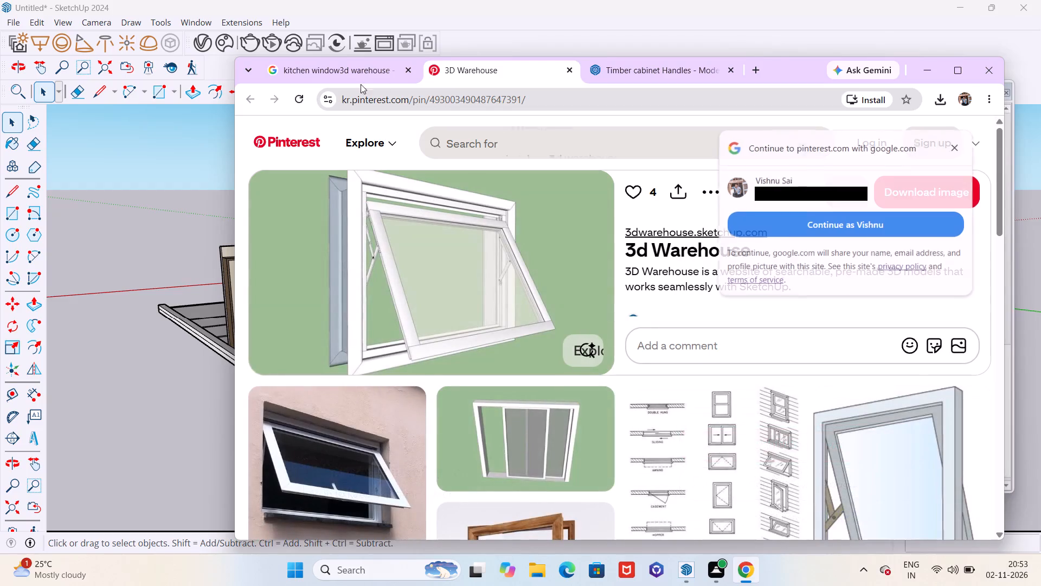
left_click(381, 71)
scroll(736, 334, "down", 3)
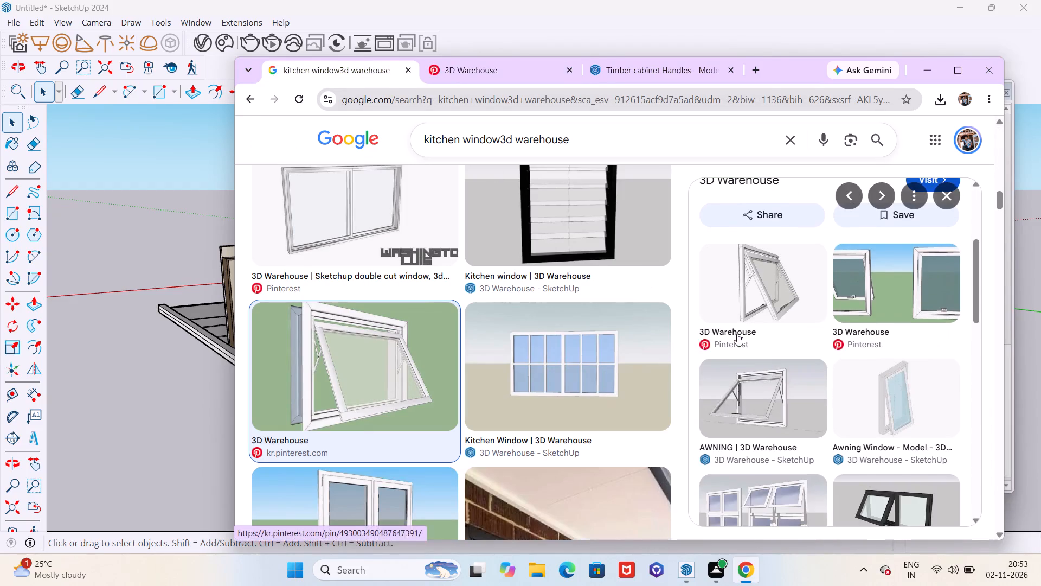
scroll(754, 322, "up", 4)
left_click(950, 198)
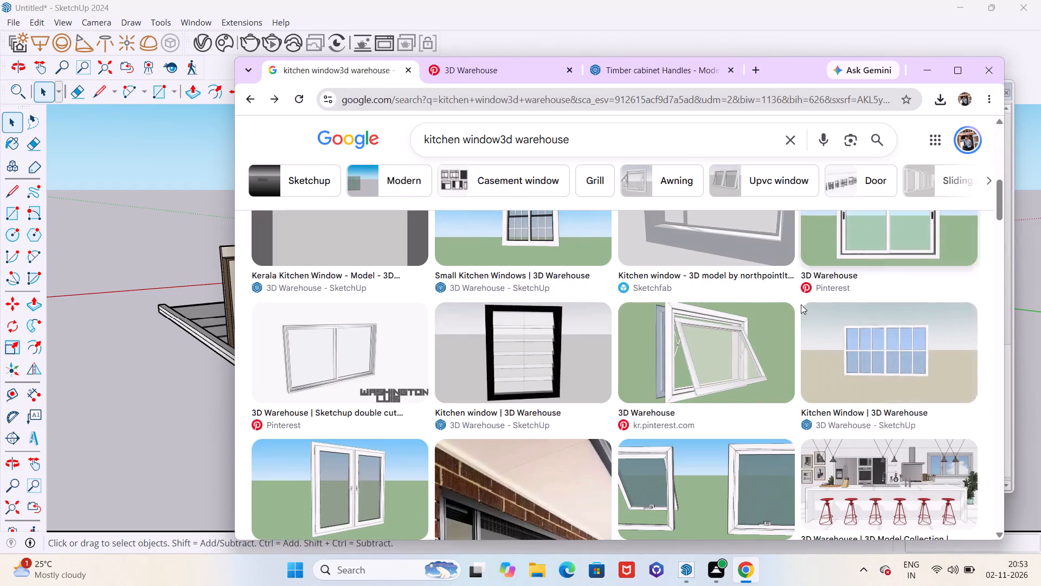
Browse further through the kitchen window results and back to the first rows, comparing the window models.
scroll(687, 368, "down", 9)
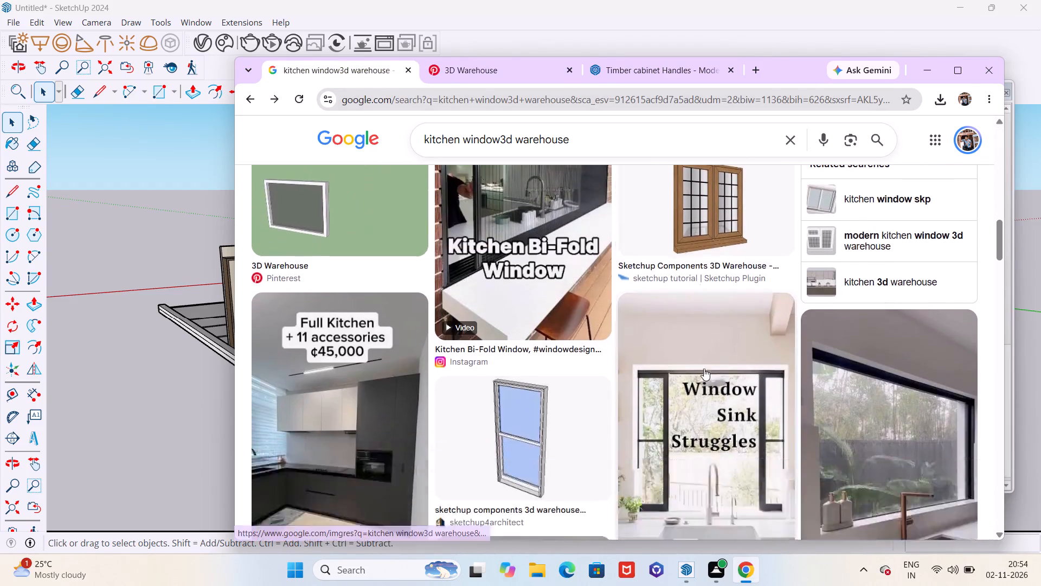
scroll(704, 366, "down", 8)
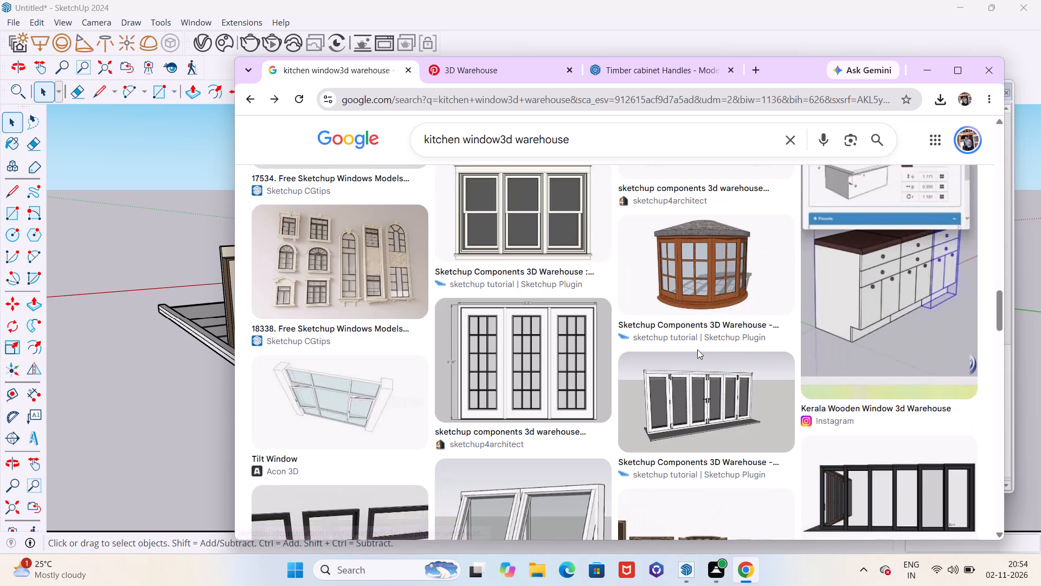
scroll(697, 349, "down", 6)
scroll(662, 359, "up", 2)
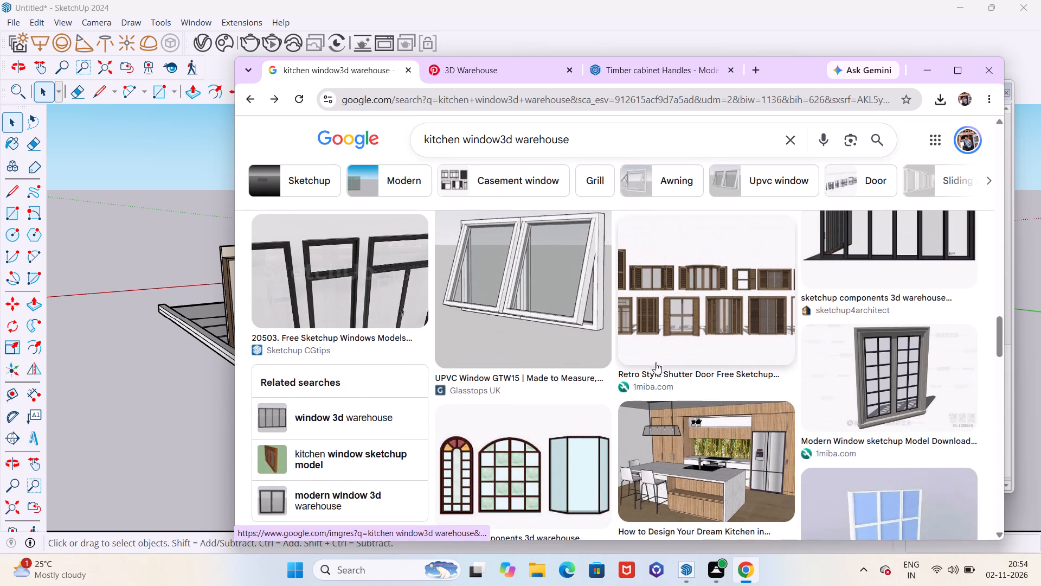
scroll(653, 366, "up", 5)
scroll(653, 366, "up", 20)
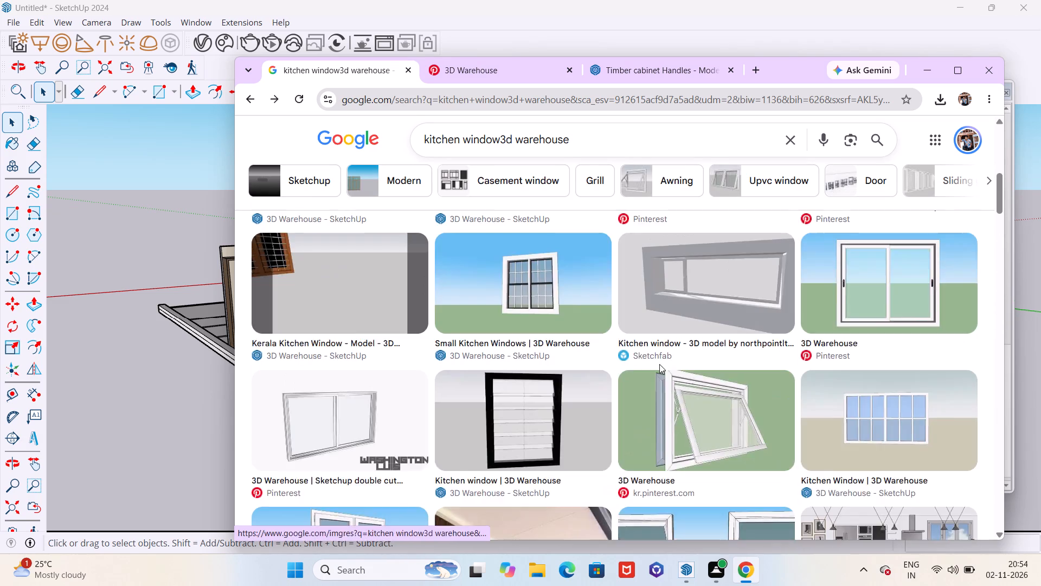
scroll(659, 364, "up", 9)
scroll(660, 364, "down", 3)
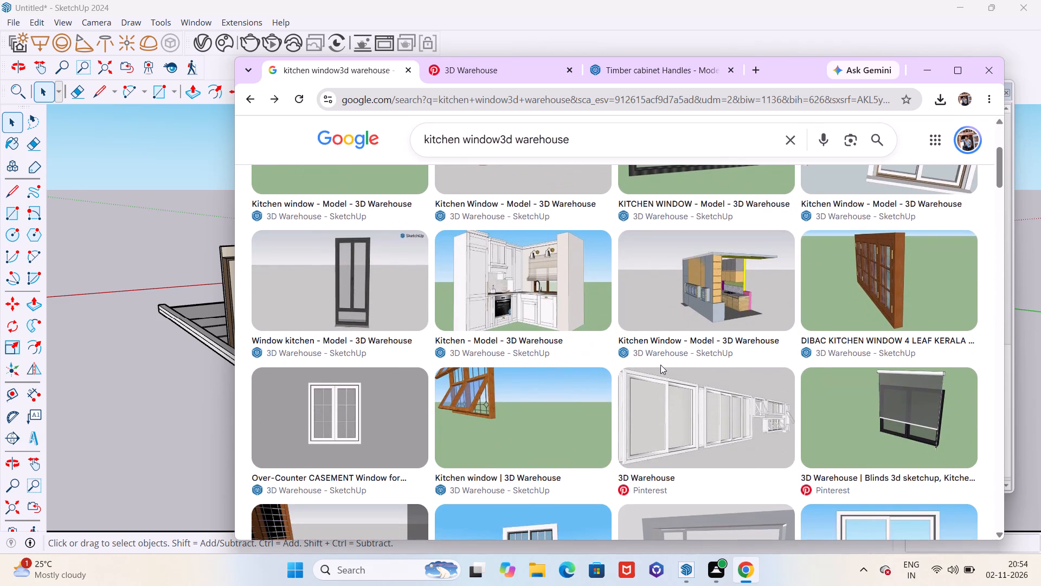
scroll(660, 365, "down", 3)
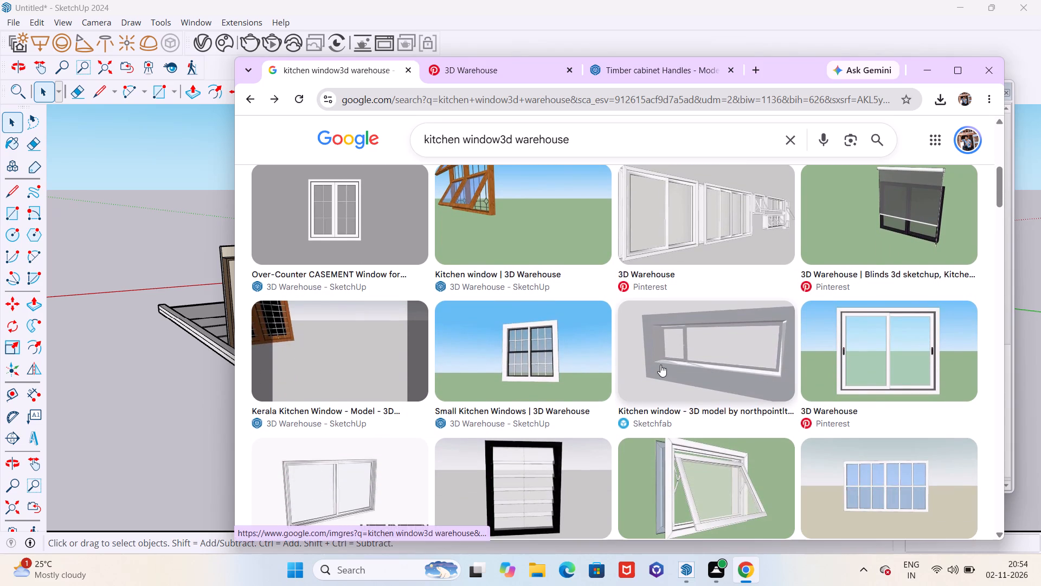
Open the source page of the black window with roller blind, close that page and dismiss the result's preview.
left_click(940, 202)
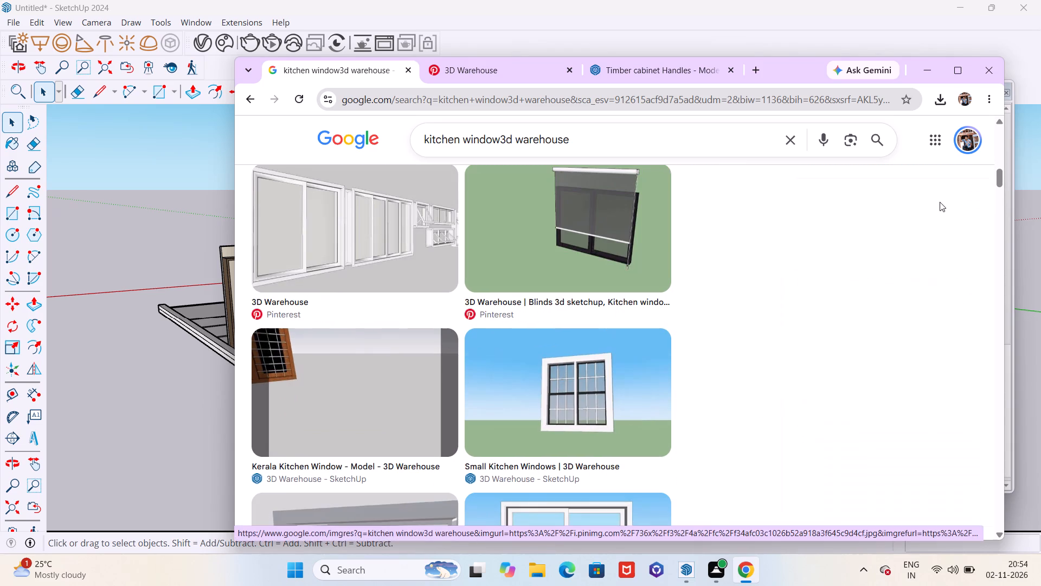
left_click(923, 375)
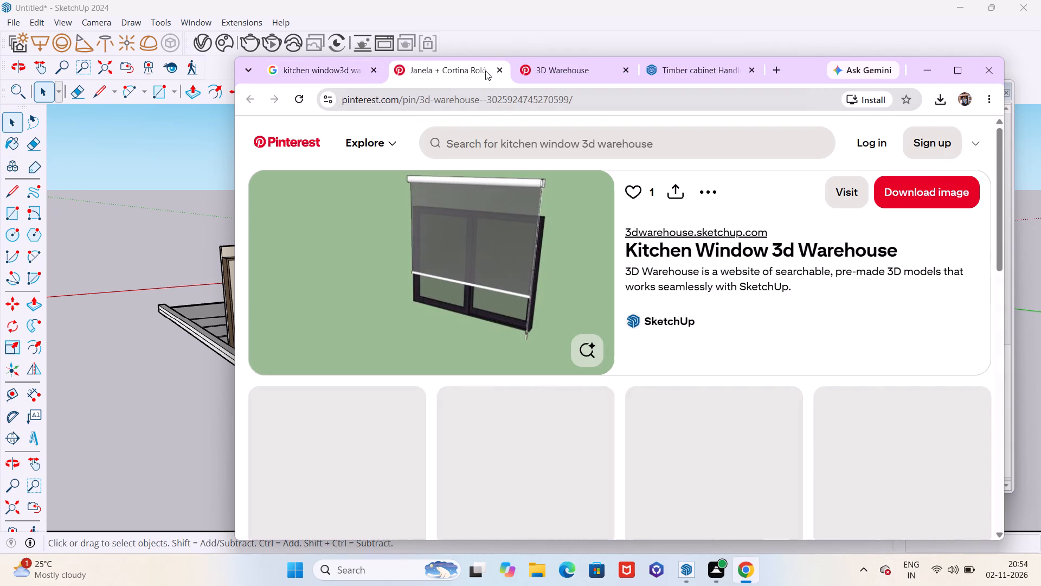
left_click(504, 69)
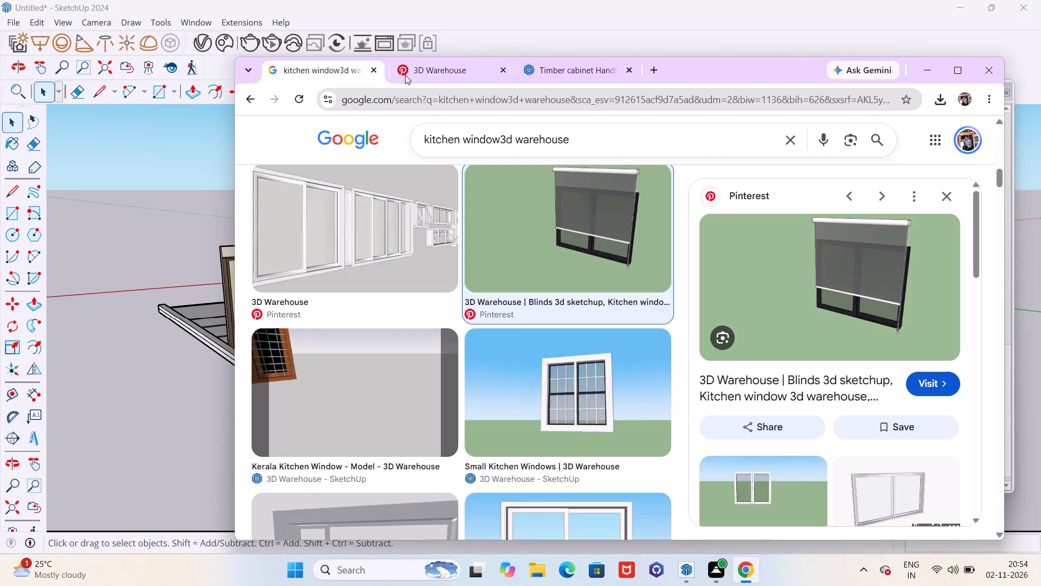
left_click(346, 75)
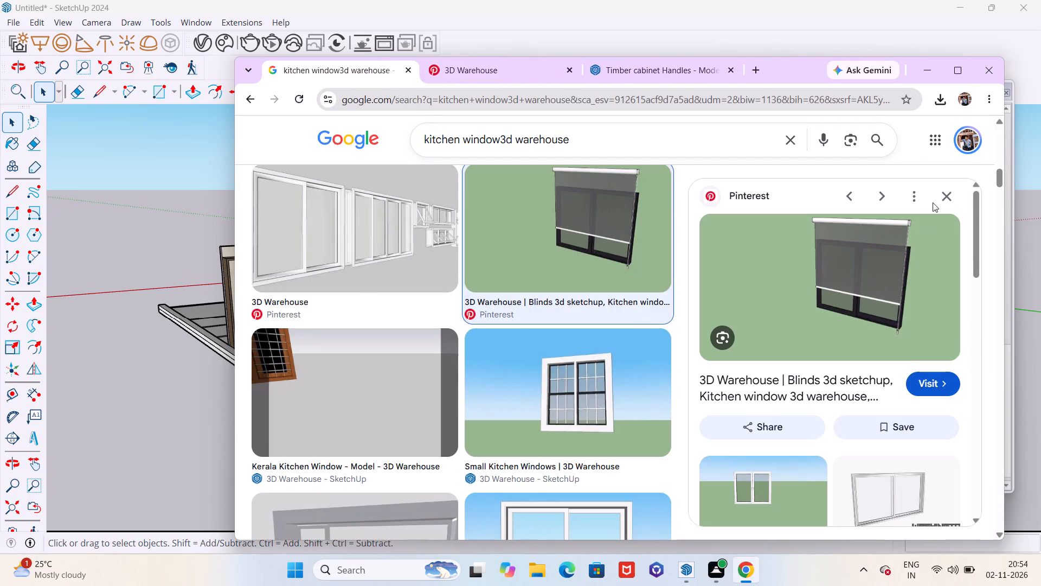
left_click(939, 194)
Browse the remaining kitchen window image results, return to the first rows and preview the brown wooden window with open sashes.
scroll(720, 332, "down", 10)
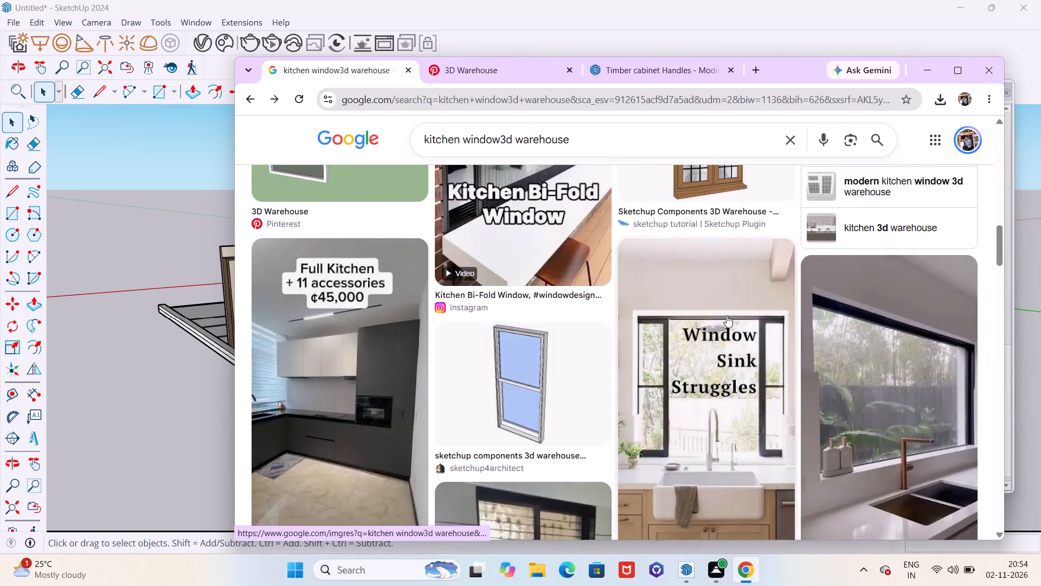
scroll(727, 315, "down", 16)
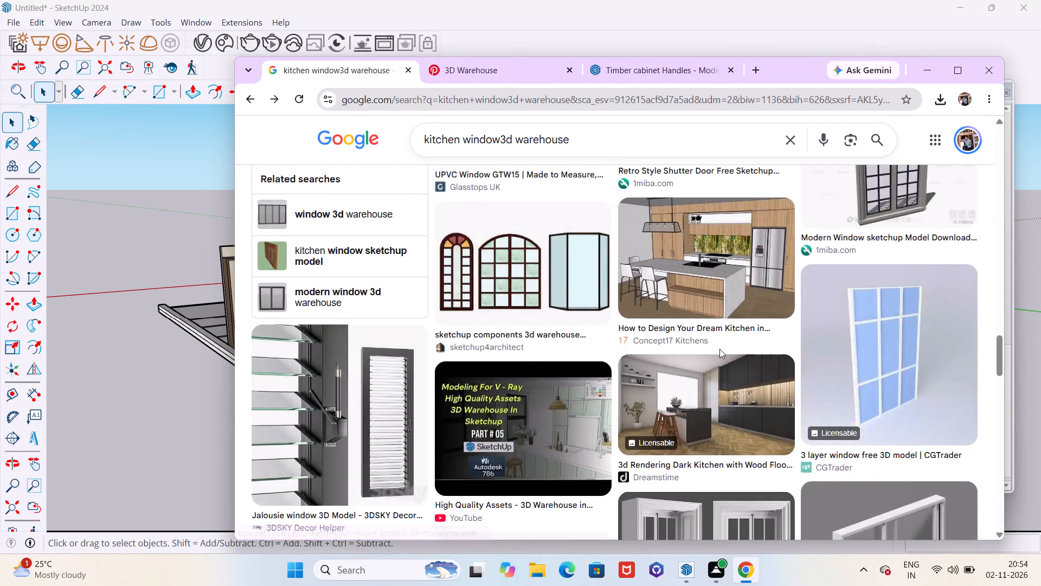
scroll(719, 349, "down", 11)
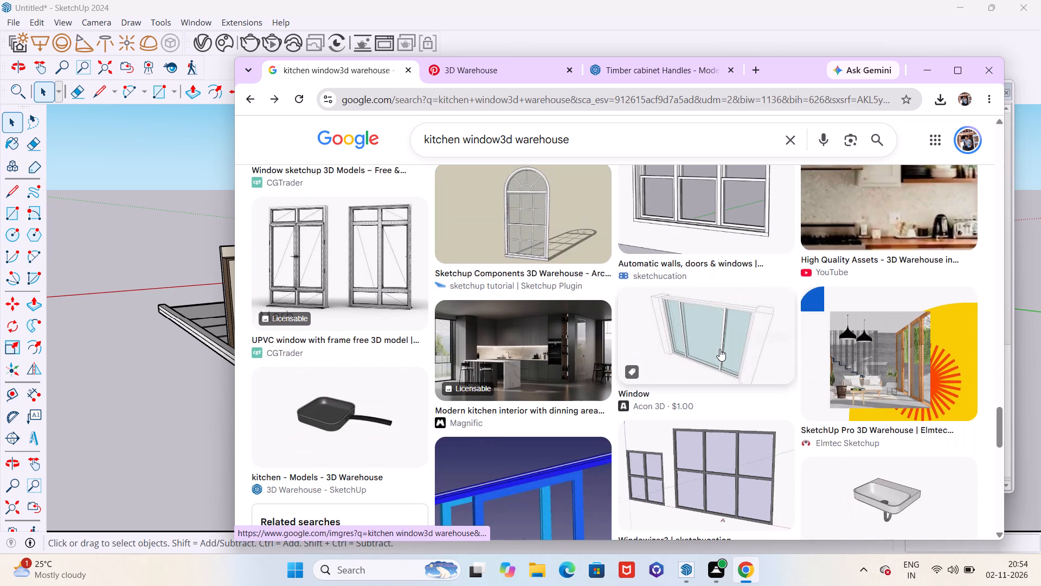
scroll(719, 349, "down", 6)
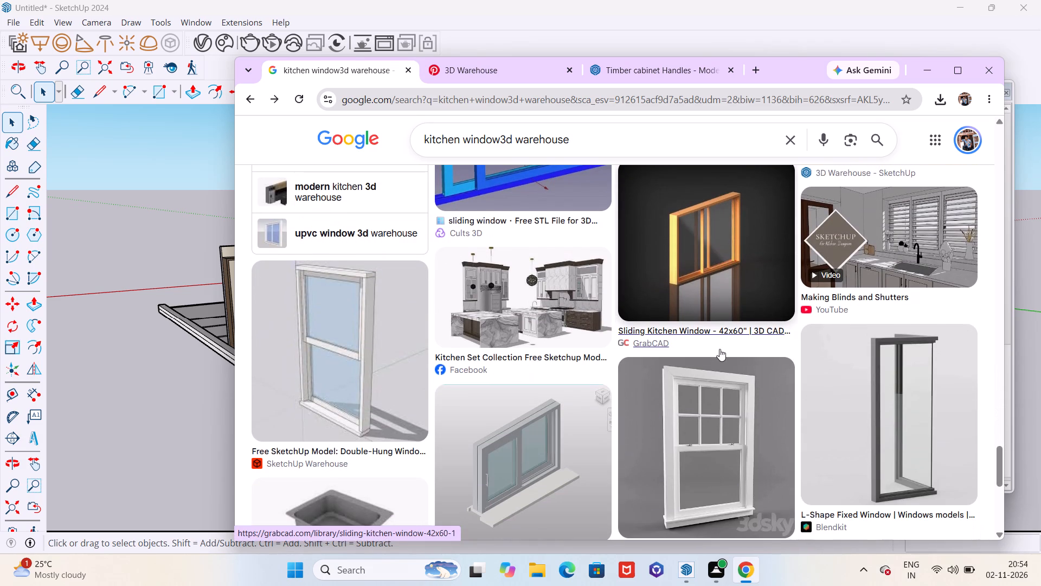
scroll(719, 349, "down", 2)
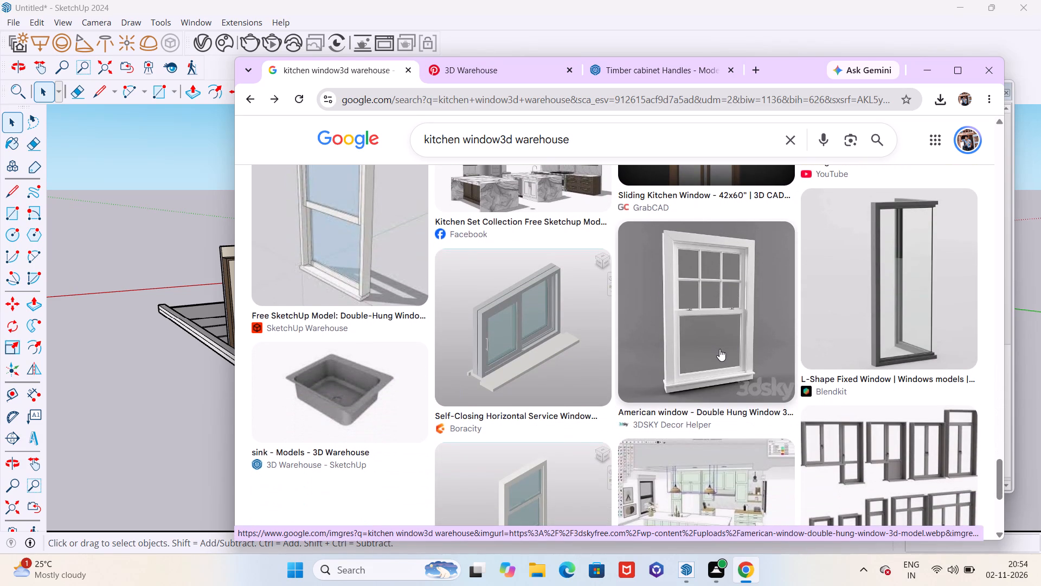
scroll(717, 350, "down", 4)
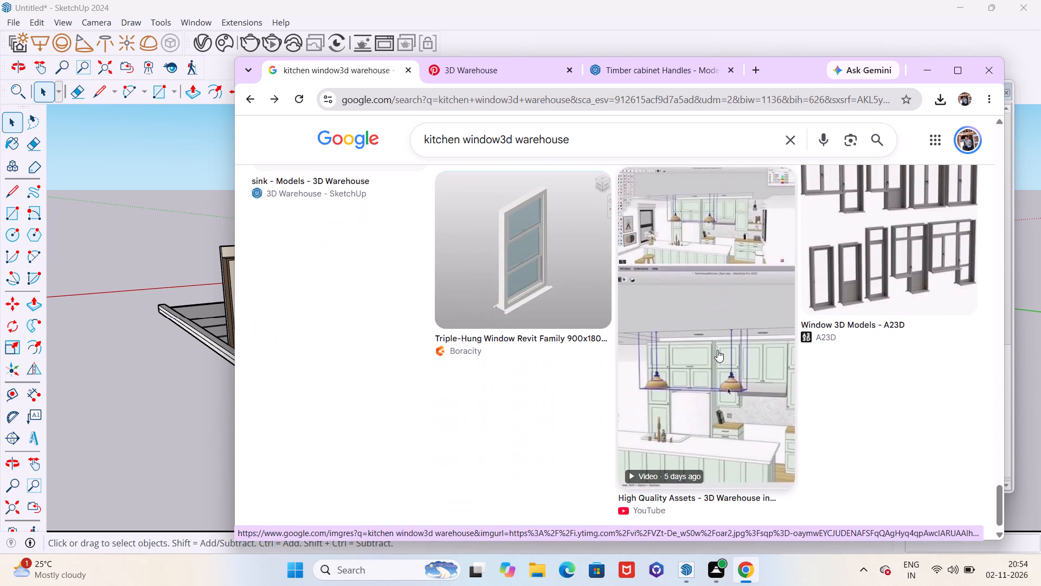
scroll(717, 350, "down", 5)
scroll(717, 350, "up", 15)
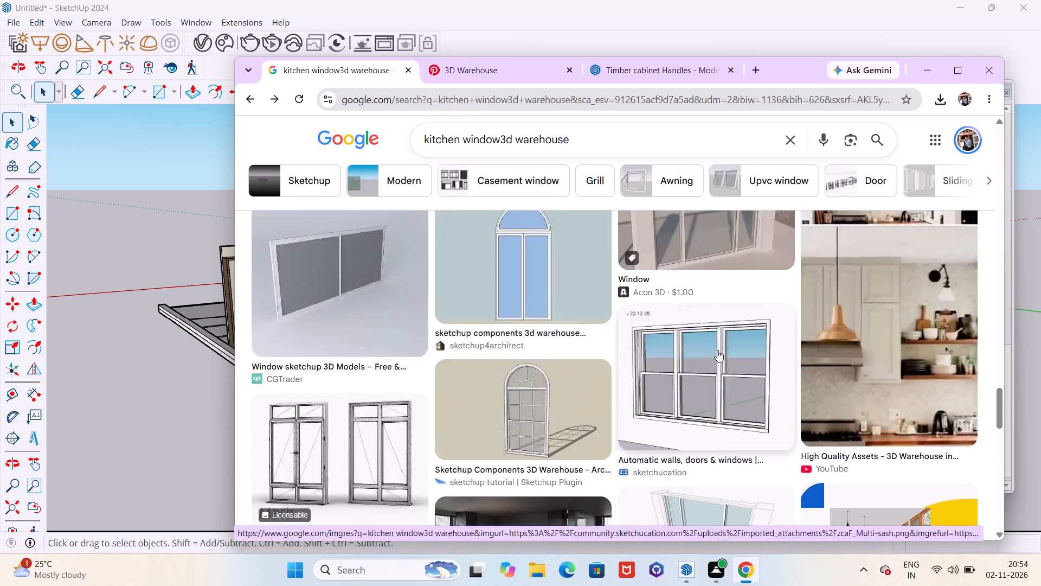
scroll(717, 350, "up", 20)
scroll(717, 350, "up", 17)
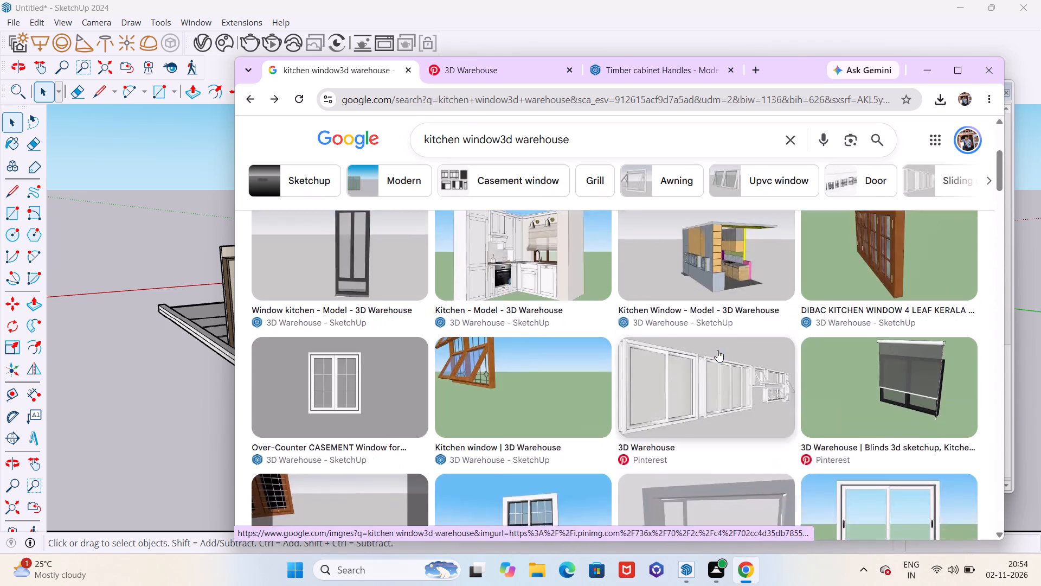
scroll(717, 350, "up", 12)
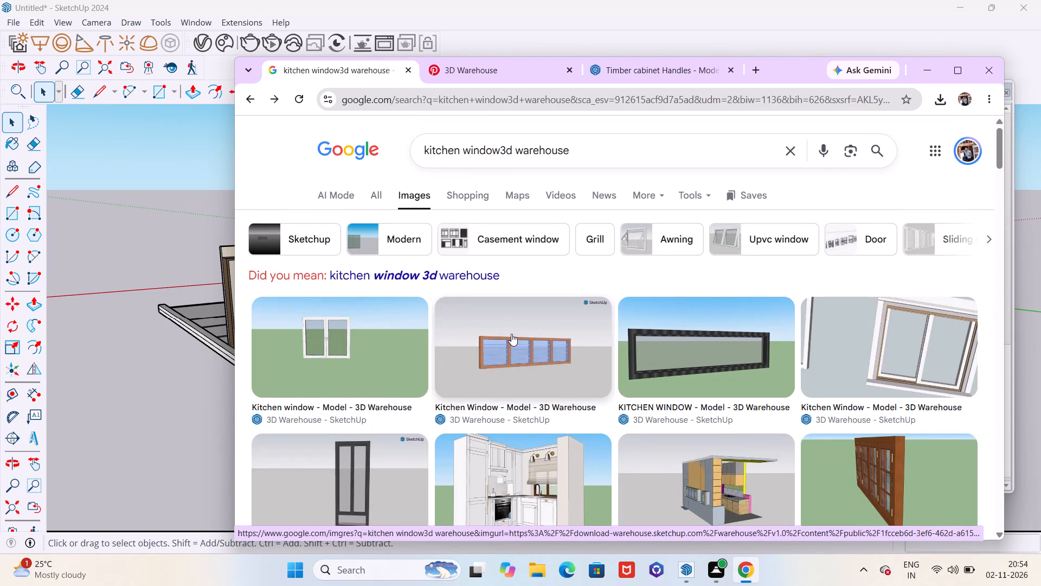
scroll(512, 334, "down", 3)
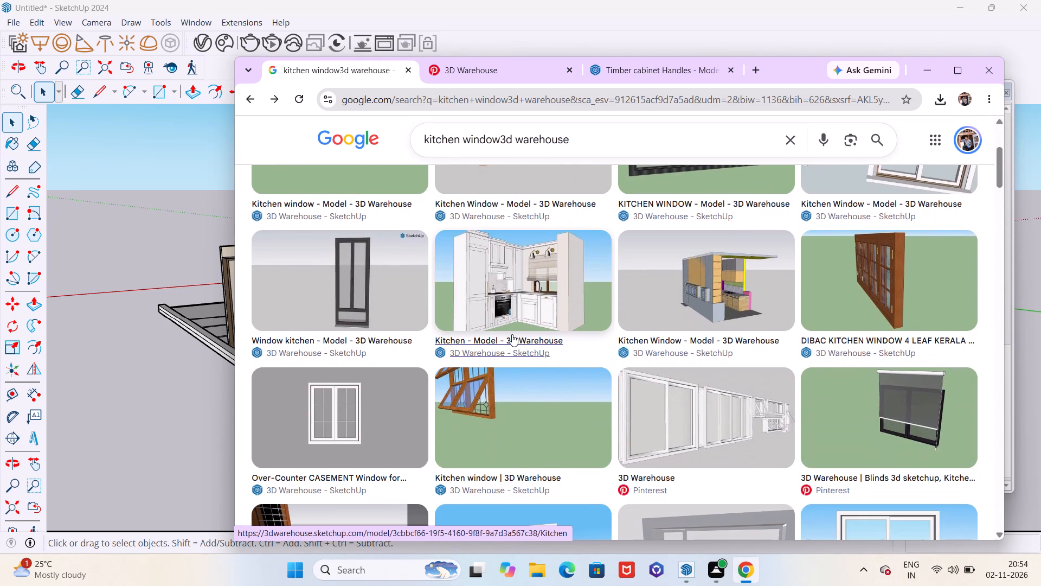
left_click(525, 385)
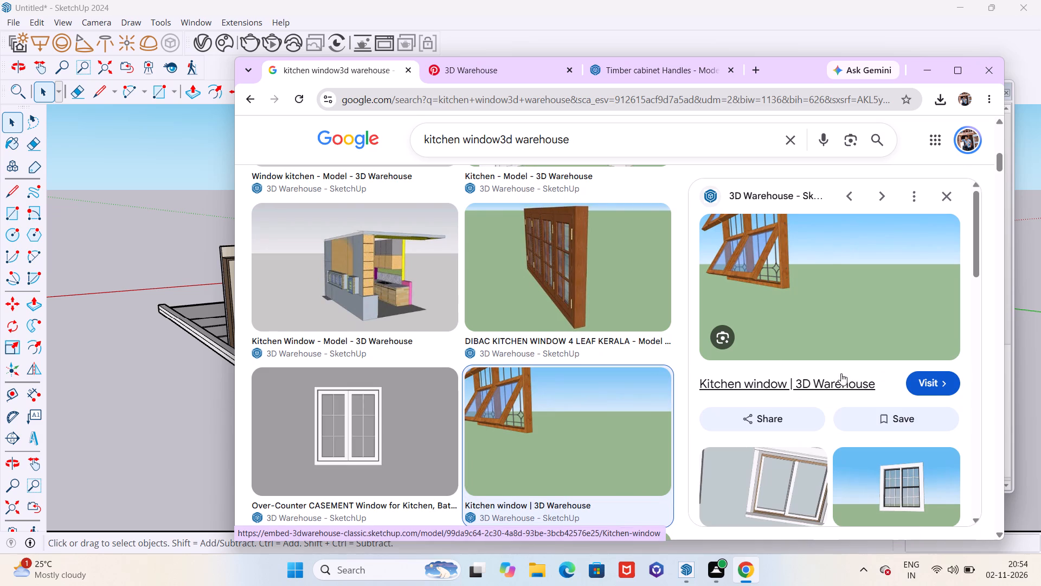
Switch back to SketchUp and import the Kitchen+Window (1) model from the Downloads folder.
left_click(926, 72)
left_click(15, 20)
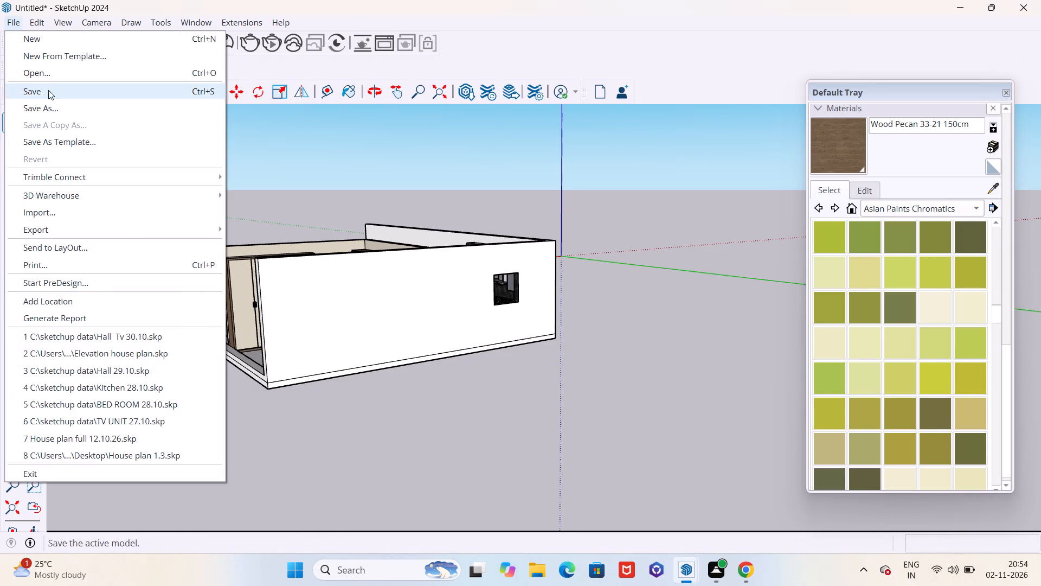
left_click(91, 209)
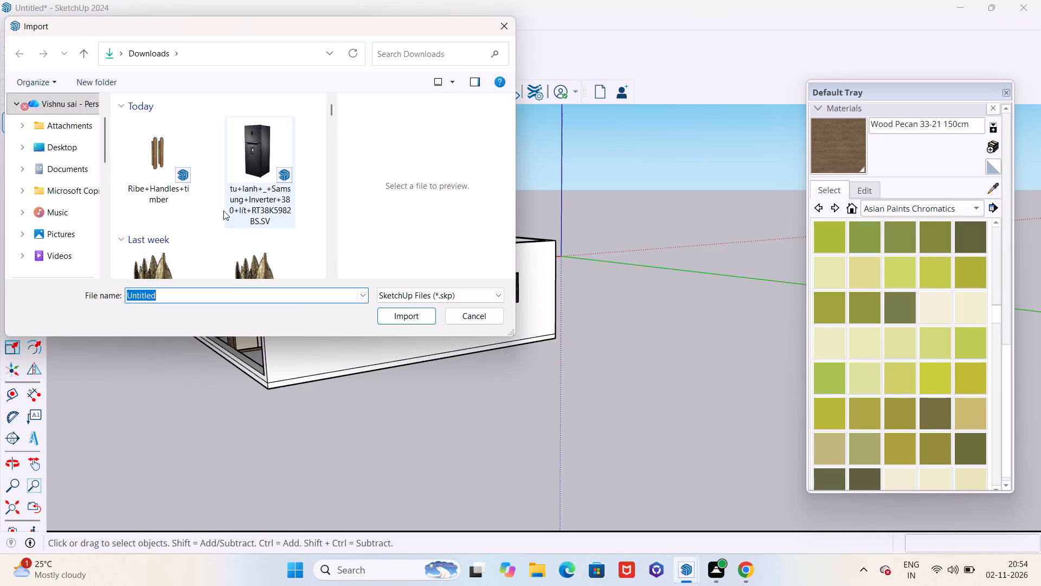
scroll(222, 207, "down", 13)
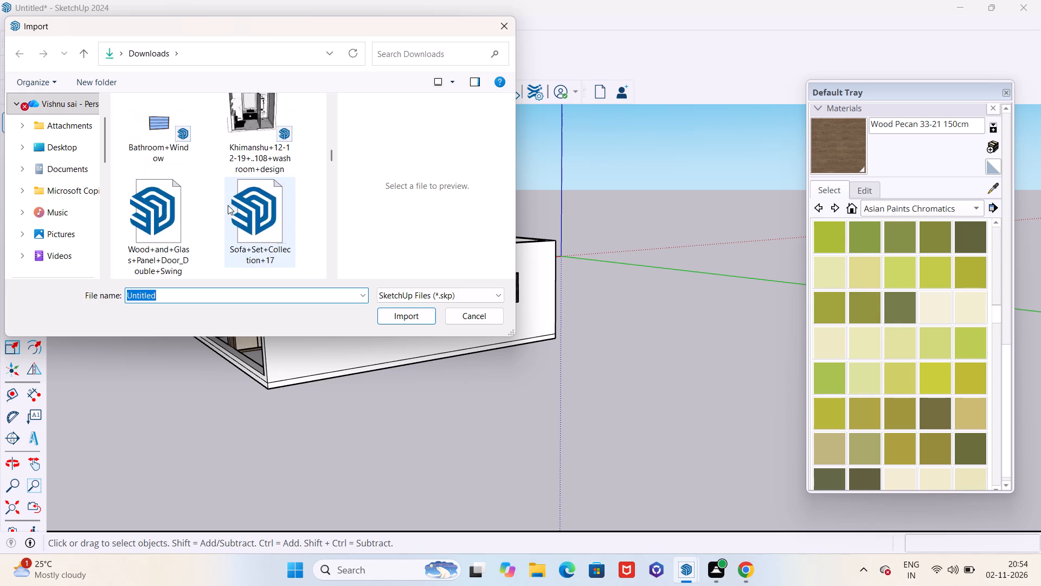
scroll(228, 205, "down", 4)
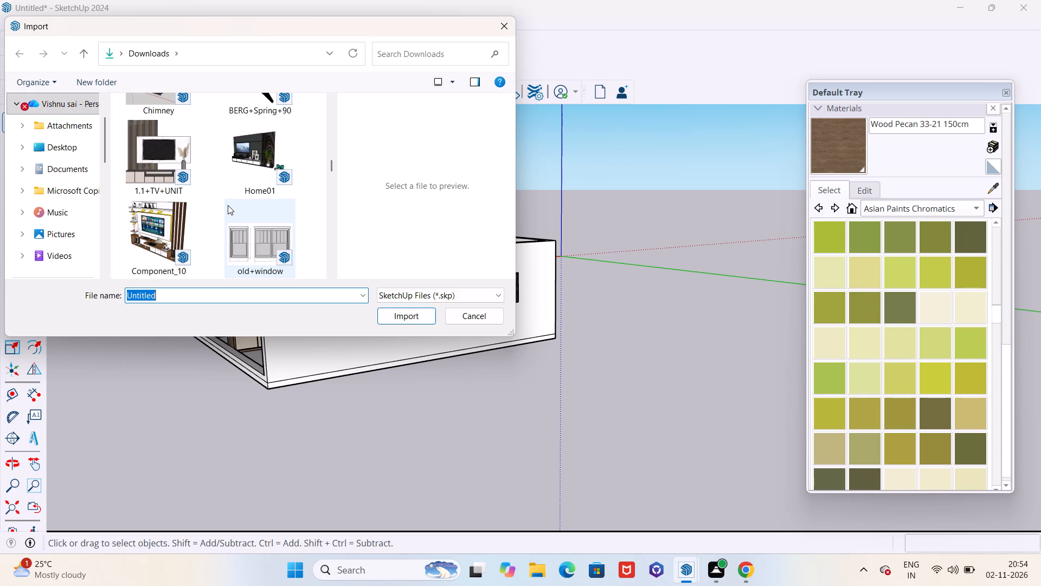
scroll(228, 205, "down", 4)
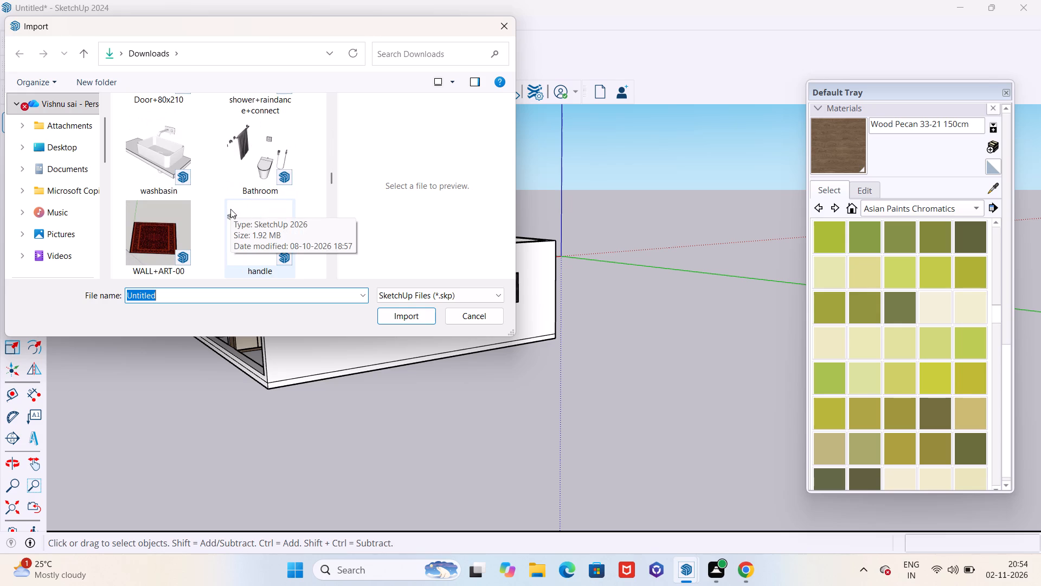
scroll(230, 209, "down", 1)
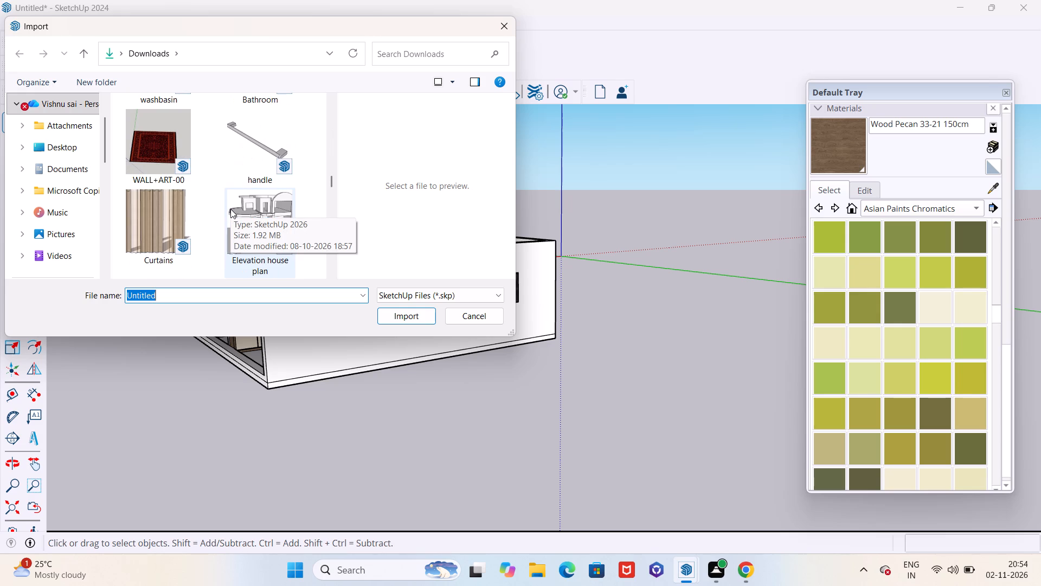
scroll(230, 209, "down", 1)
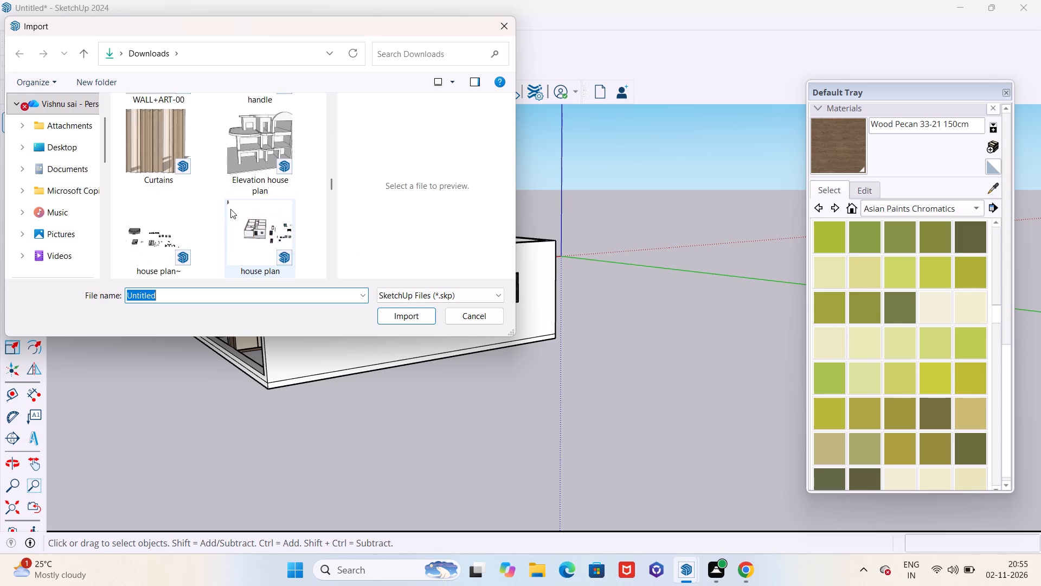
scroll(230, 209, "down", 3)
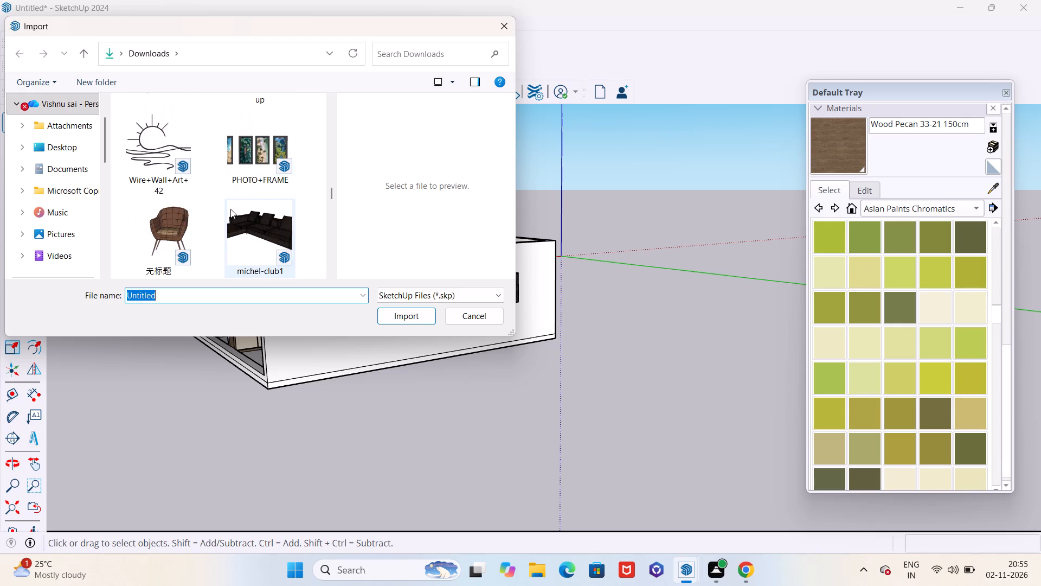
scroll(230, 209, "down", 4)
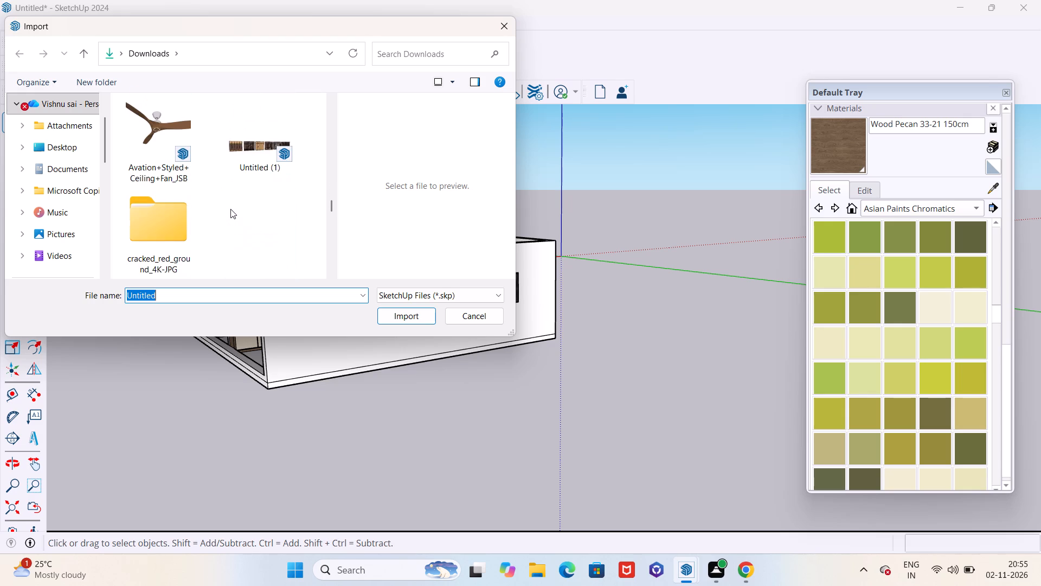
scroll(230, 209, "down", 5)
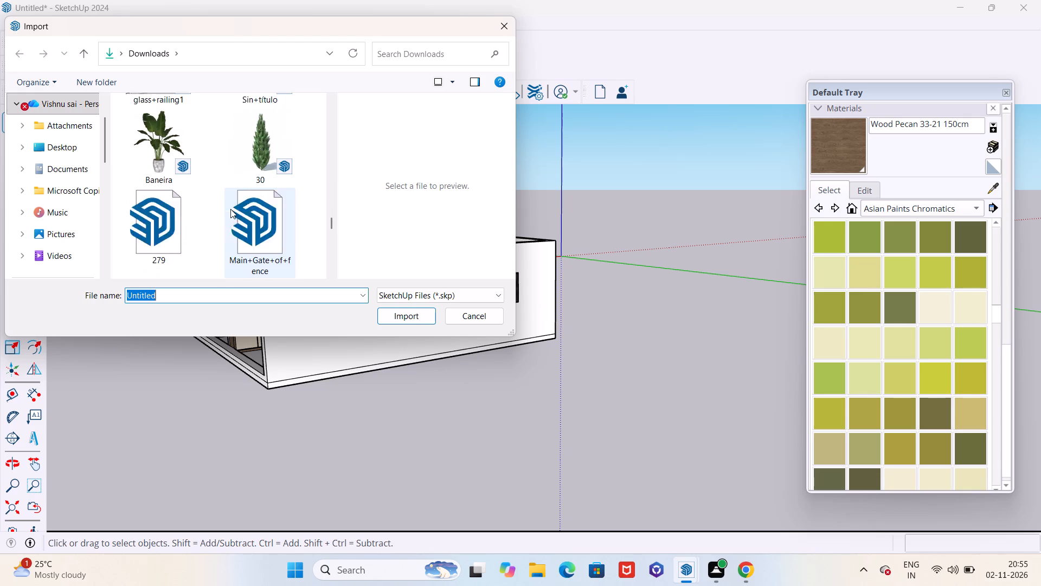
scroll(230, 209, "down", 4)
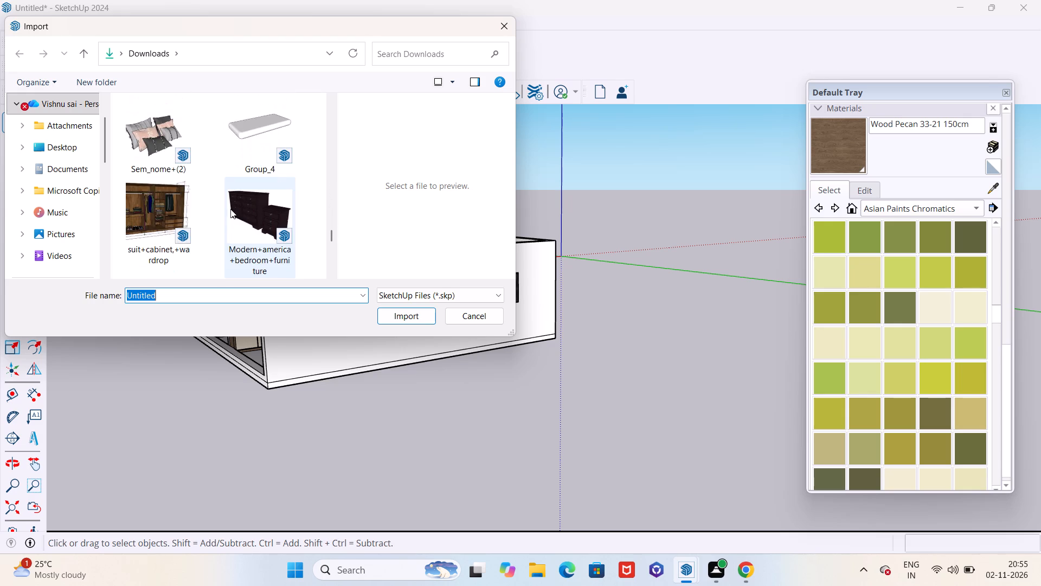
scroll(230, 209, "down", 8)
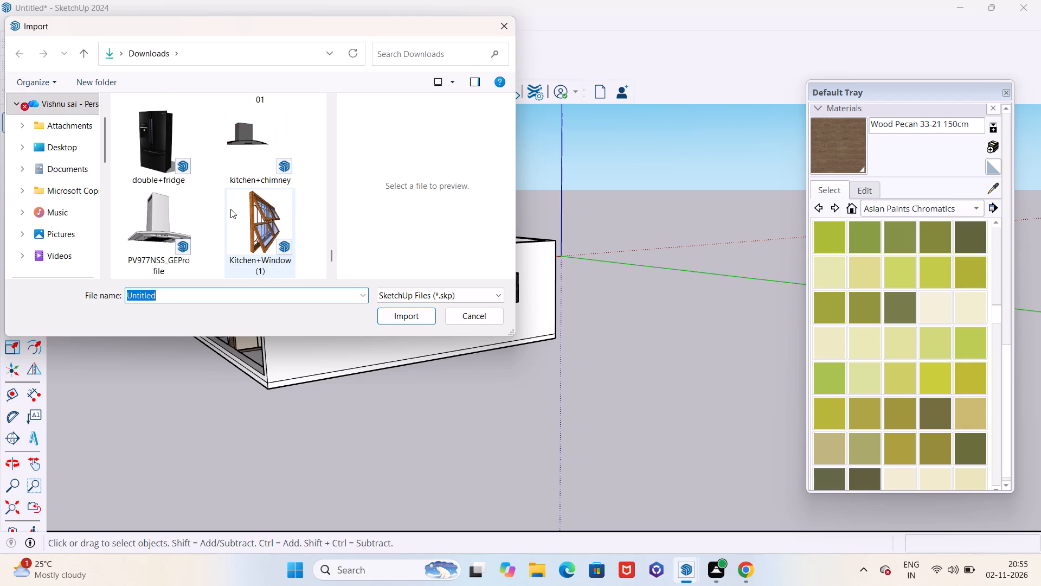
left_click(243, 212)
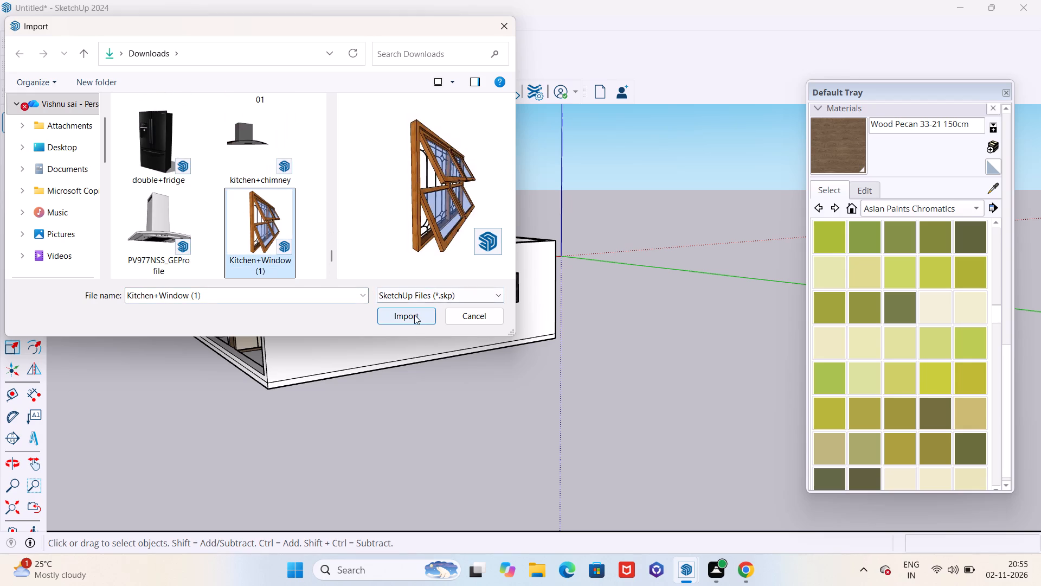
left_click(414, 315)
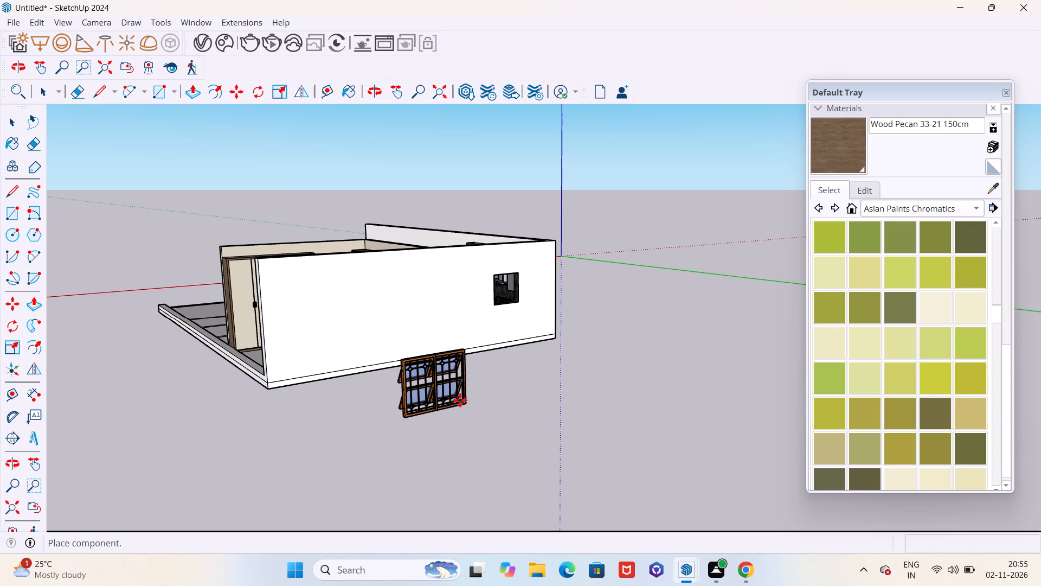
Place the imported kitchen window on the open ground outside the building, beyond the wall with the window opening.
middle_click_drag(464, 398, 759, 450)
middle_click_drag(489, 321, 741, 378)
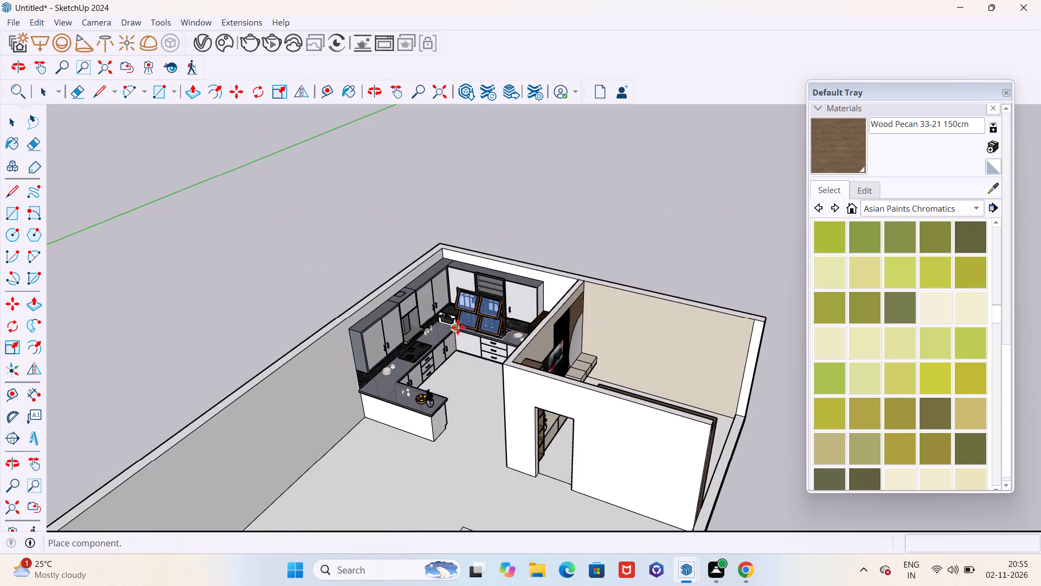
scroll(458, 327, "up", 17)
scroll(530, 290, "down", 8)
scroll(387, 354, "up", 1)
scroll(385, 354, "down", 3)
scroll(383, 354, "up", 1)
scroll(370, 356, "down", 13)
middle_click_drag(511, 341, 265, 351)
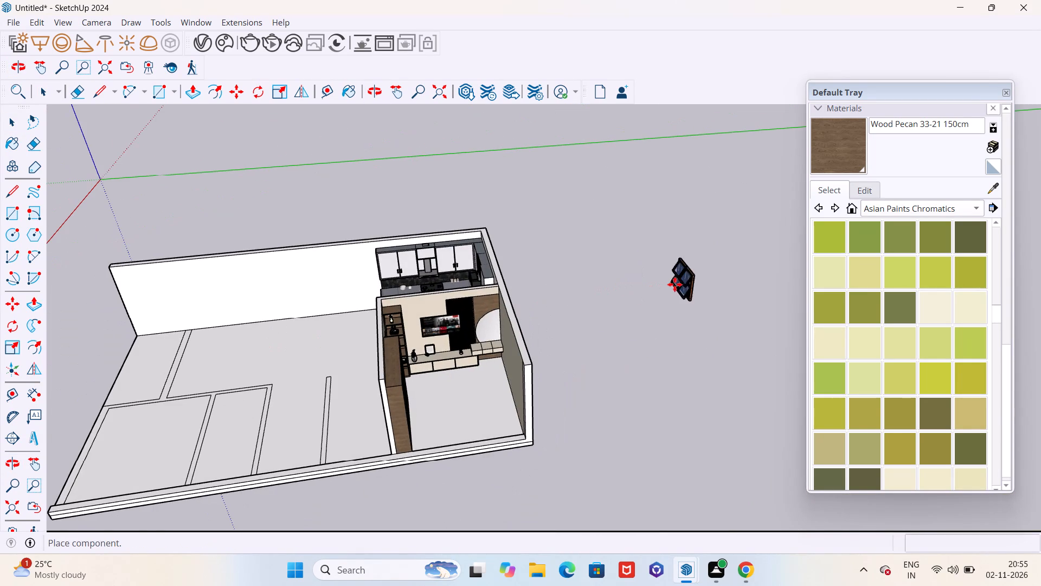
left_click(637, 303)
Rotate the placed kitchen window 180° on the ground plane.
middle_click_drag(656, 336, 385, 297)
scroll(732, 417, "up", 6)
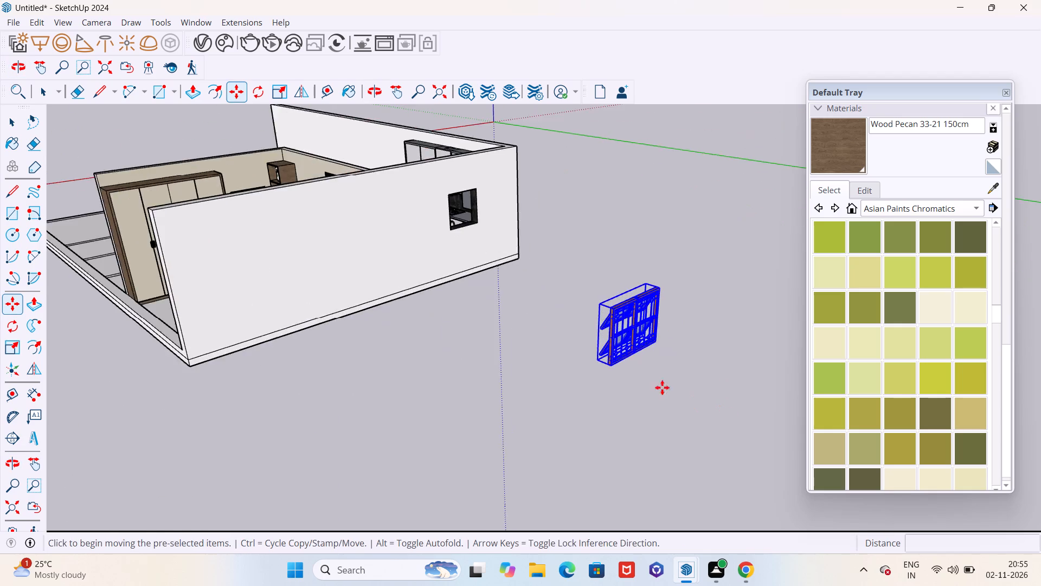
scroll(662, 387, "up", 7)
scroll(471, 305, "down", 11)
middle_click_drag(449, 341, 580, 381)
scroll(677, 348, "up", 1)
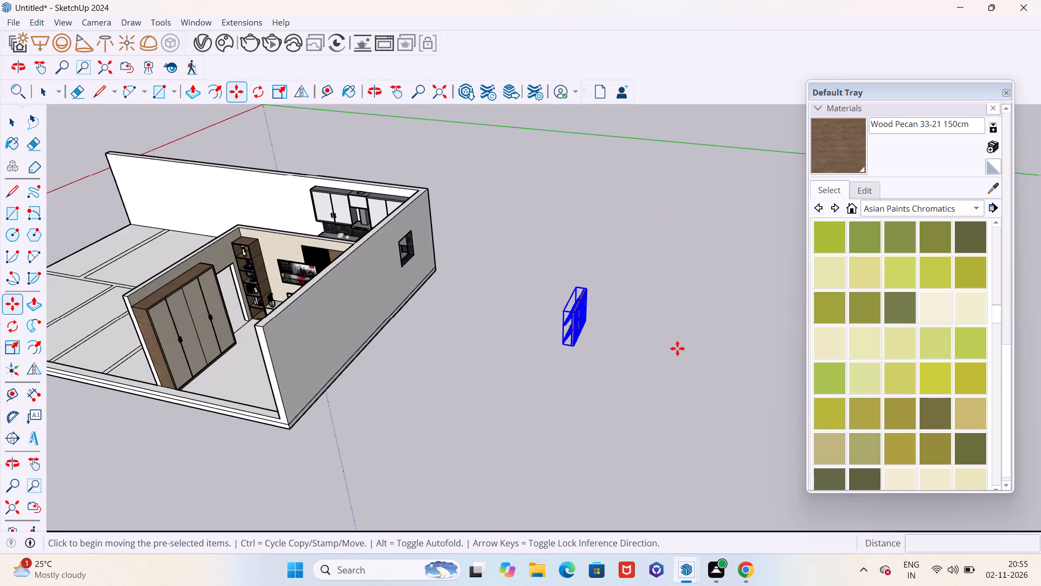
scroll(677, 348, "up", 2)
key("q")
left_click(607, 331)
left_click(639, 334)
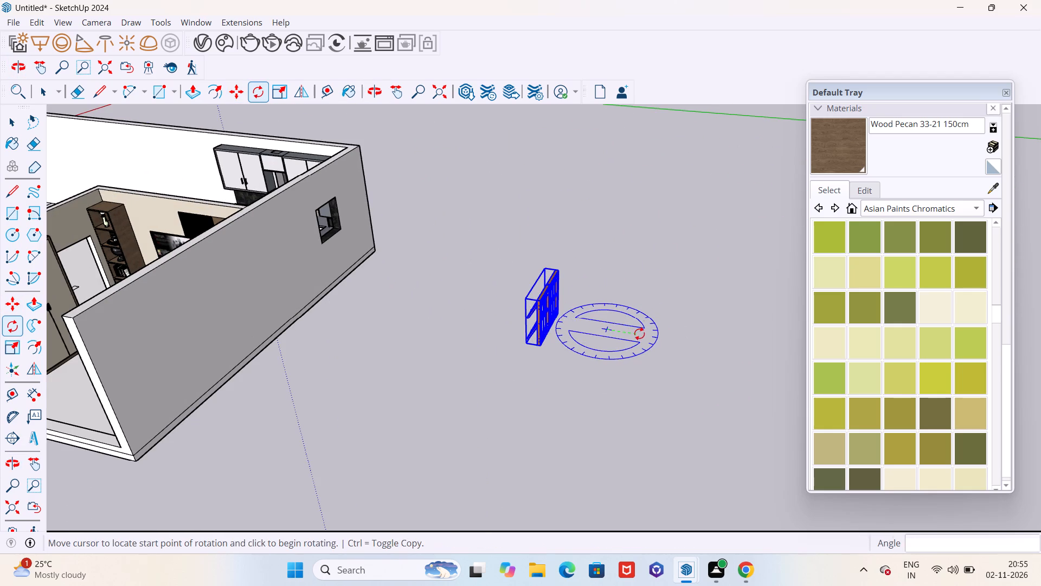
left_click(533, 319)
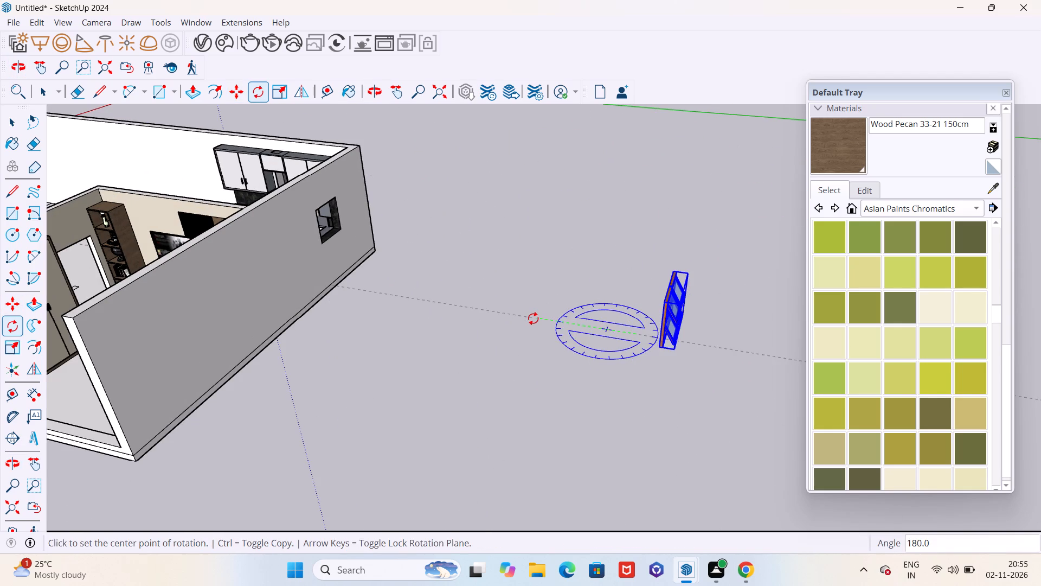
Move the kitchen window by its lower frame corner onto the lower corner of the kitchen wall opening above the sink.
scroll(525, 328, "down", 5)
middle_click_drag(510, 352, 705, 369)
scroll(654, 315, "up", 11)
key("m")
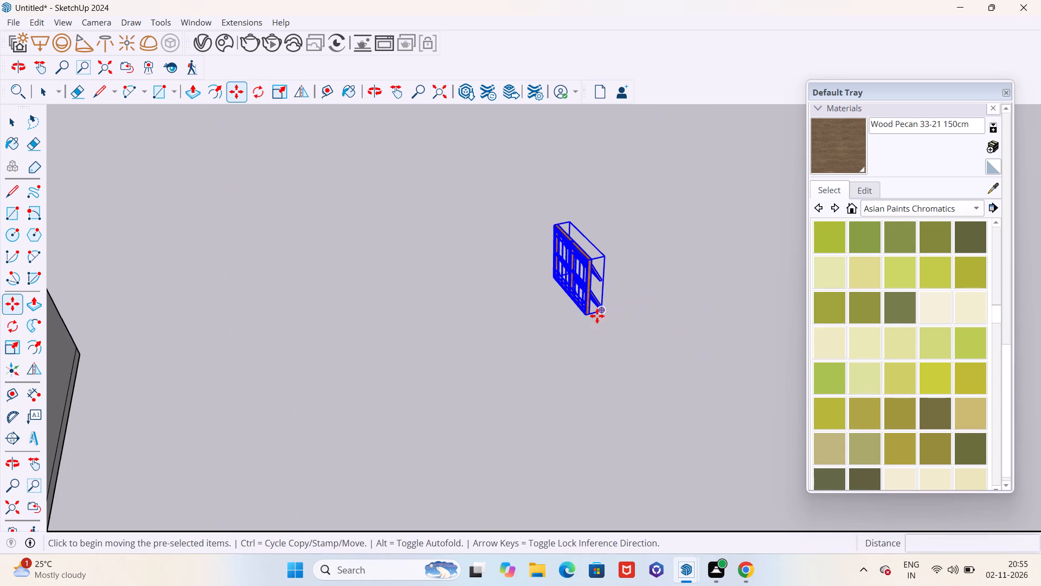
scroll(584, 317, "up", 19)
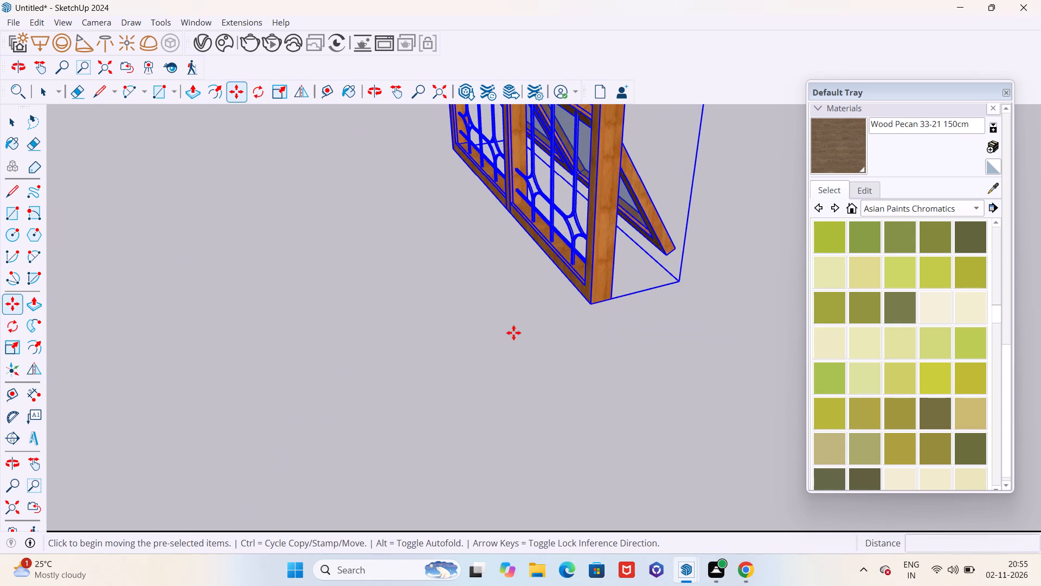
scroll(511, 333, "down", 5)
middle_click_drag(502, 310, 786, 322)
scroll(352, 249, "up", 10)
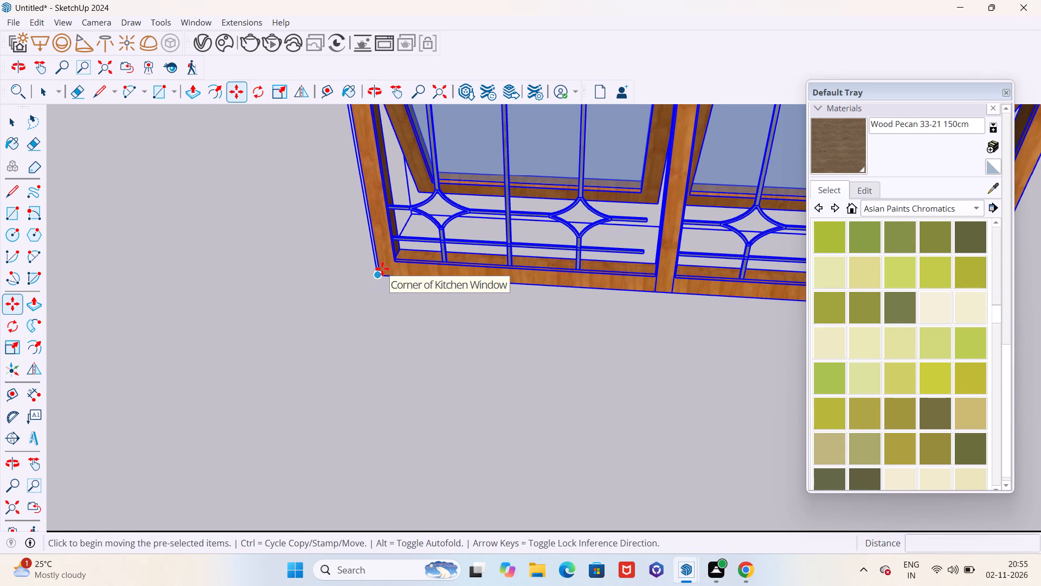
scroll(382, 269, "up", 8)
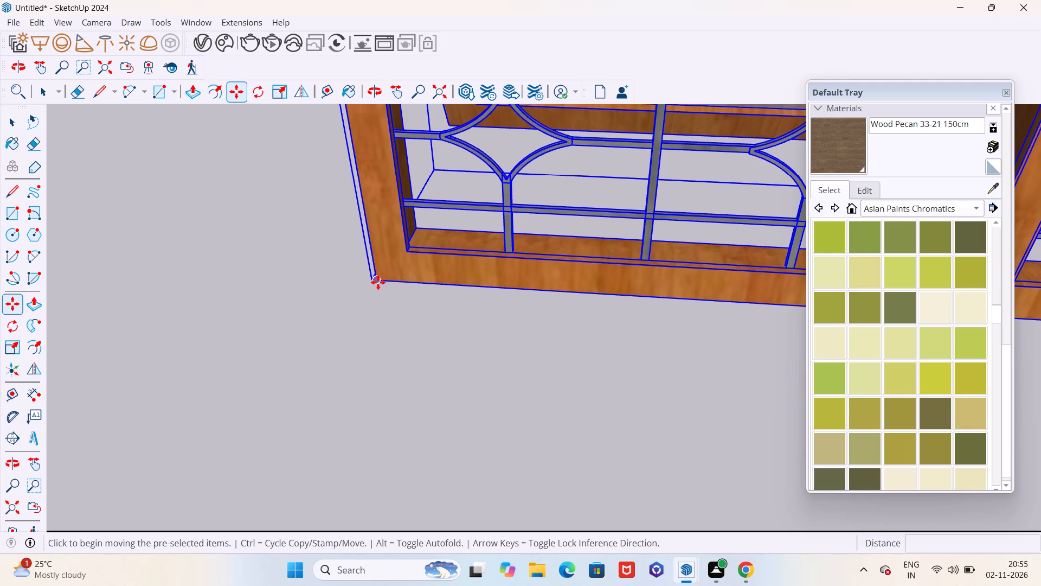
left_click(378, 278)
scroll(380, 282, "down", 9)
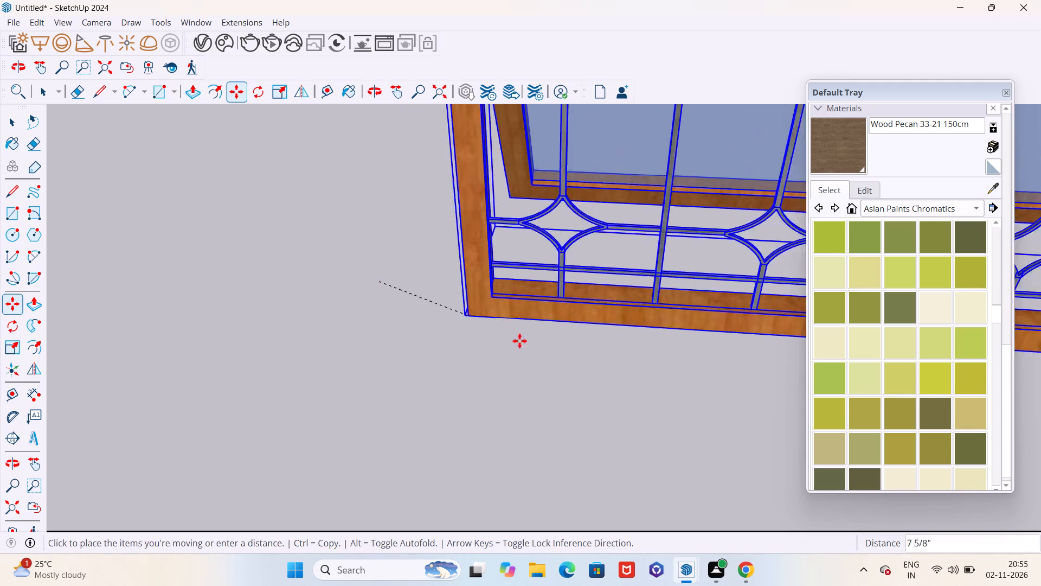
scroll(519, 341, "down", 20)
scroll(519, 341, "down", 19)
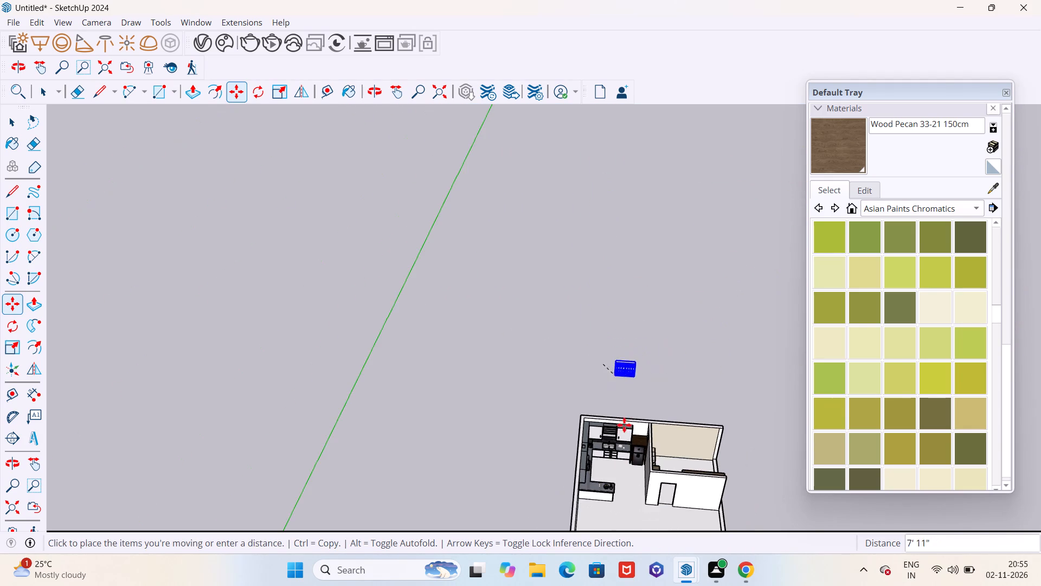
middle_click_drag(636, 473, 583, 407)
scroll(614, 472, "up", 20)
scroll(614, 472, "up", 6)
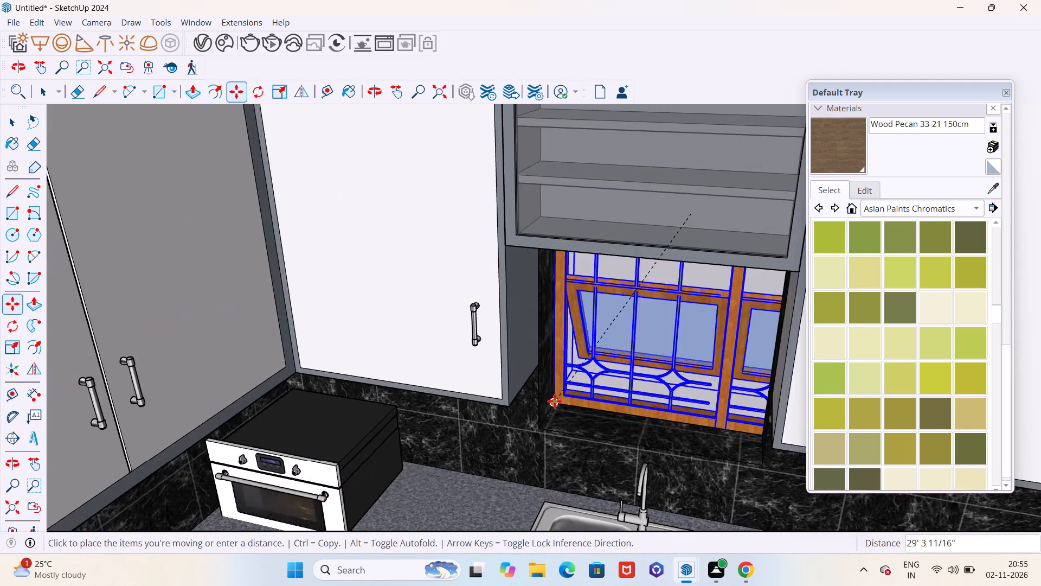
scroll(555, 401, "up", 12)
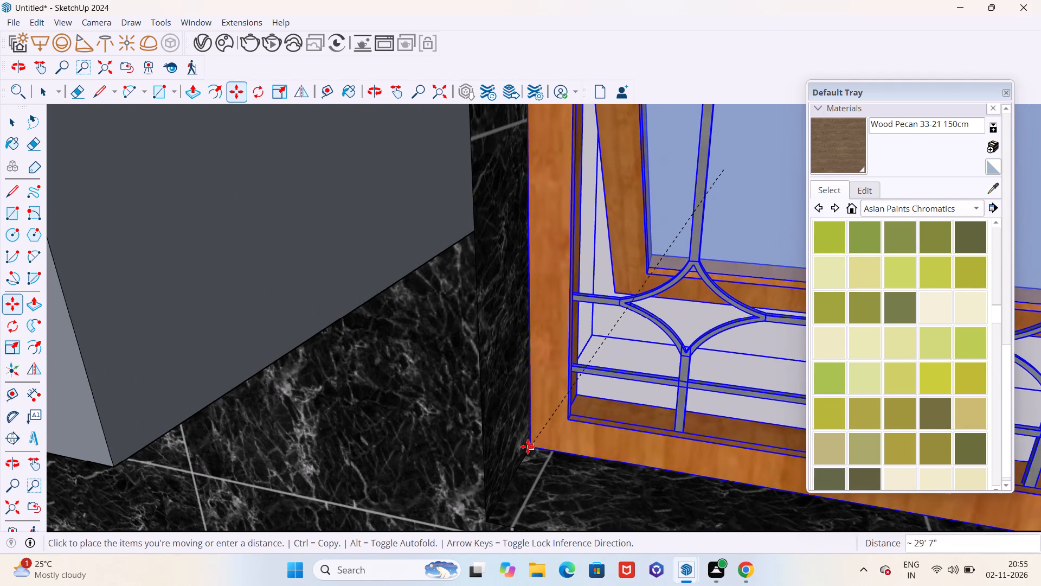
left_click(525, 449)
scroll(506, 443, "down", 20)
scroll(506, 443, "down", 2)
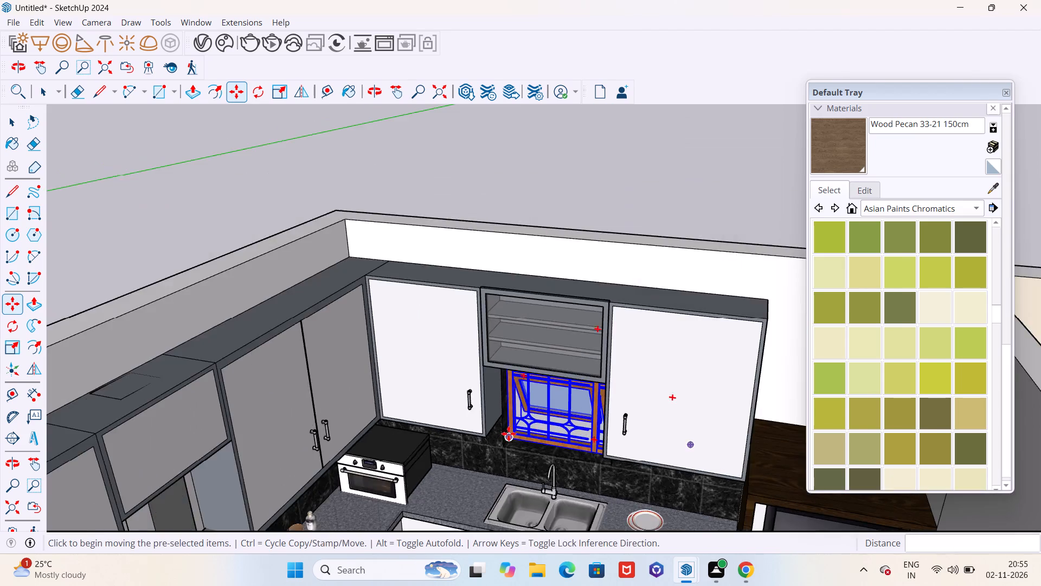
Scale the kitchen window down uniformly from its upper outer corner so it fits within the width of the wall opening.
scroll(509, 434, "down", 7)
middle_click_drag(558, 454, 0, 404)
scroll(292, 405, "down", 5)
middle_click_drag(372, 454, 239, 454)
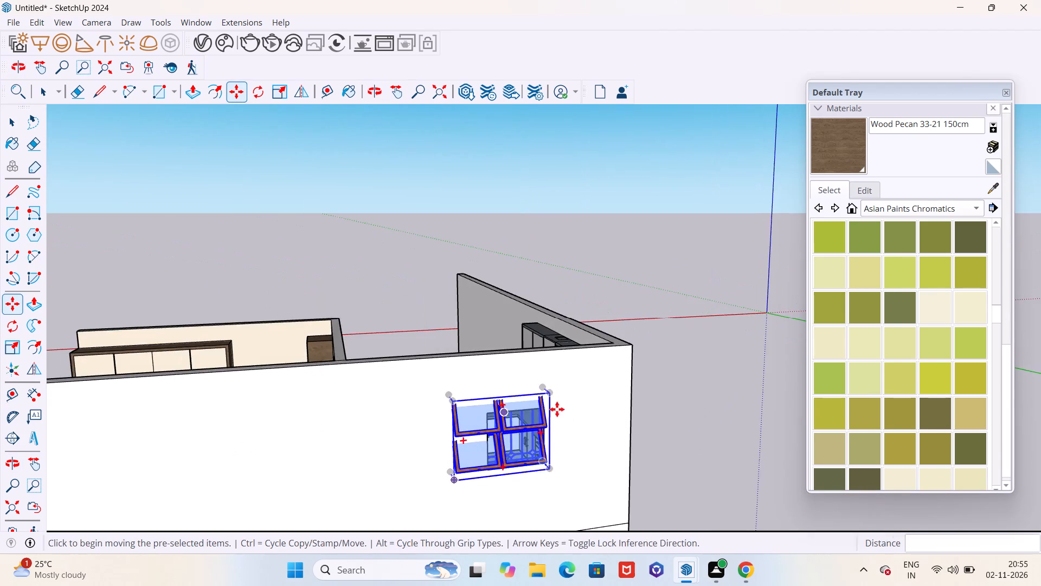
scroll(564, 411, "down", 5)
middle_click_drag(500, 428, 512, 468)
key("s")
scroll(481, 422, "down", 5)
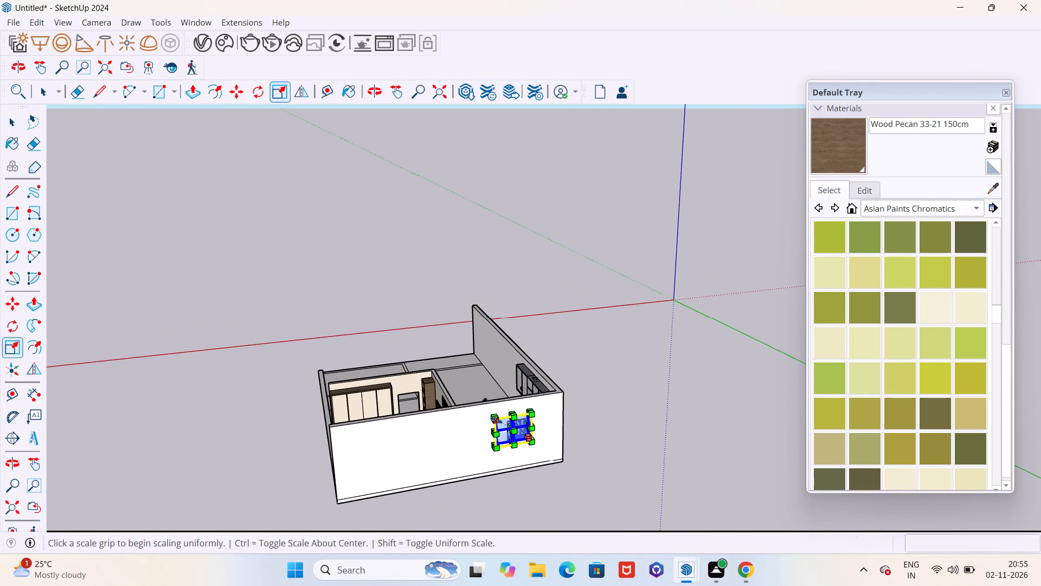
left_click_drag(497, 418, 506, 431)
middle_click_drag(543, 439, 501, 444)
scroll(506, 423, "up", 19)
scroll(511, 413, "down", 5)
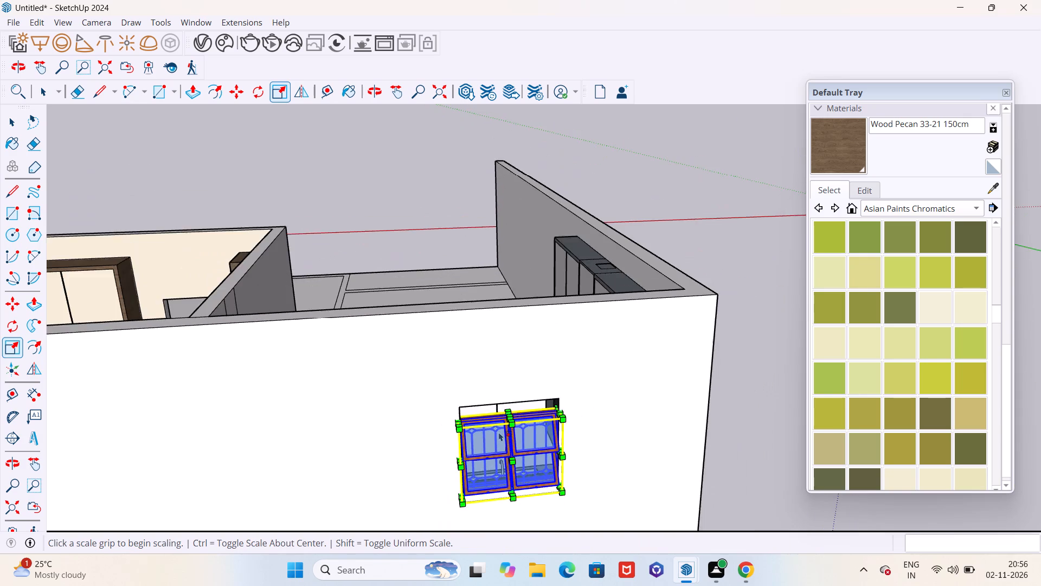
middle_click_drag(499, 432, 466, 416)
scroll(431, 415, "up", 12)
left_click_drag(430, 411, 438, 414)
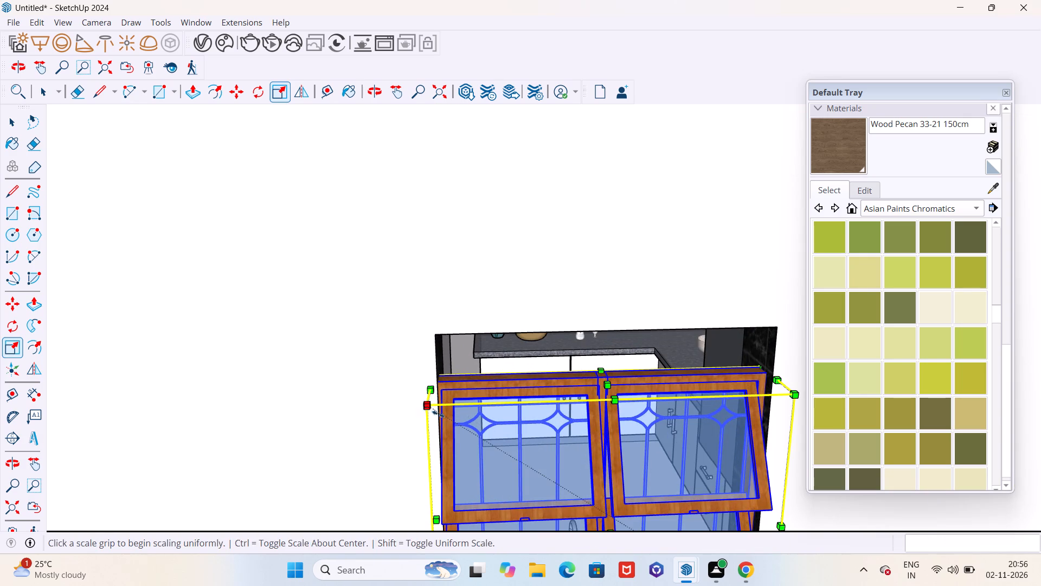
left_click_drag(438, 414, 477, 426)
Stretch the kitchen window's height up to the top edge of the wall opening.
scroll(528, 346, "down", 6)
middle_click_drag(538, 365, 531, 386)
scroll(536, 407, "up", 5)
scroll(561, 364, "up", 11)
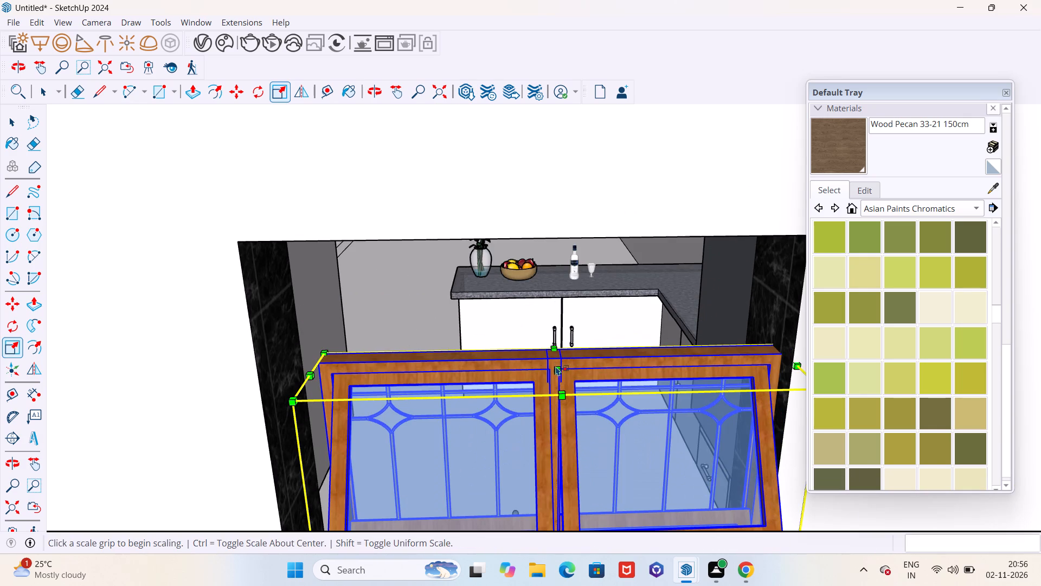
left_click_drag(560, 369, 581, 266)
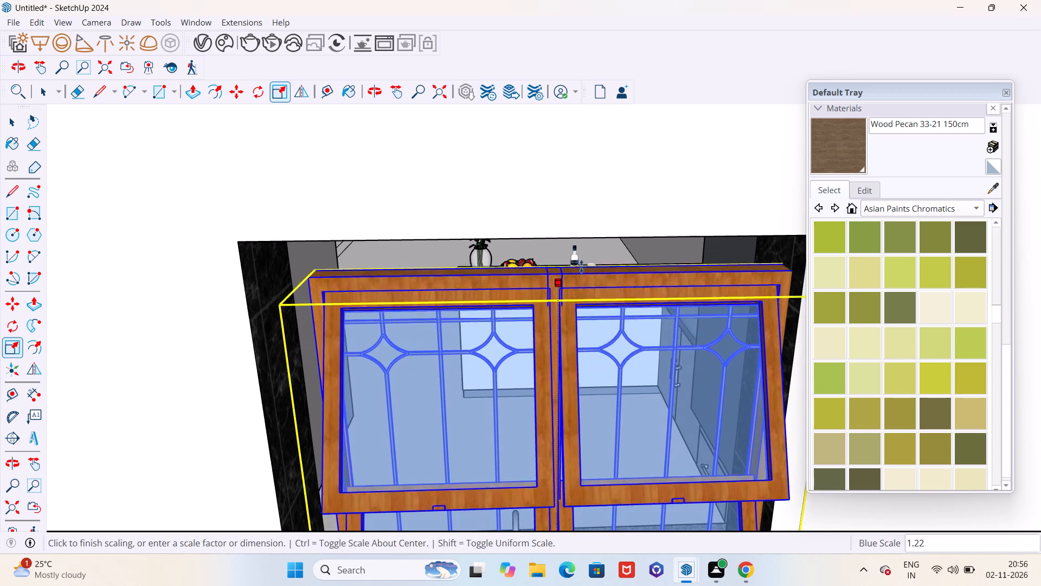
left_click_drag(581, 266, 598, 237)
scroll(616, 247, "down", 5)
Stretch the kitchen window's width out to the side edge of the wall opening and deselect it.
middle_click_drag(485, 355, 549, 351)
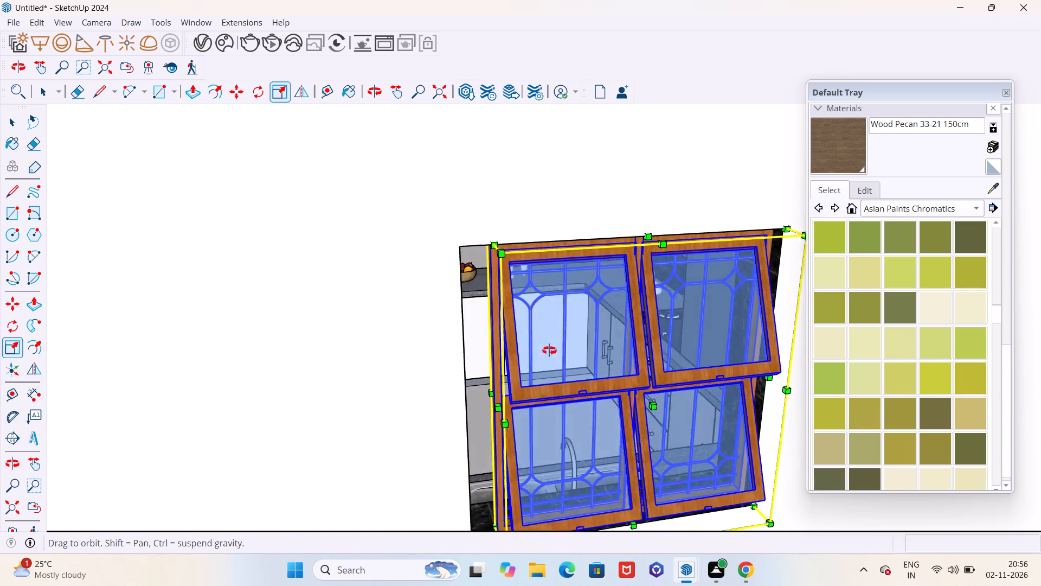
middle_click_drag(549, 351, 566, 347)
scroll(528, 428, "up", 5)
left_click_drag(535, 383, 492, 396)
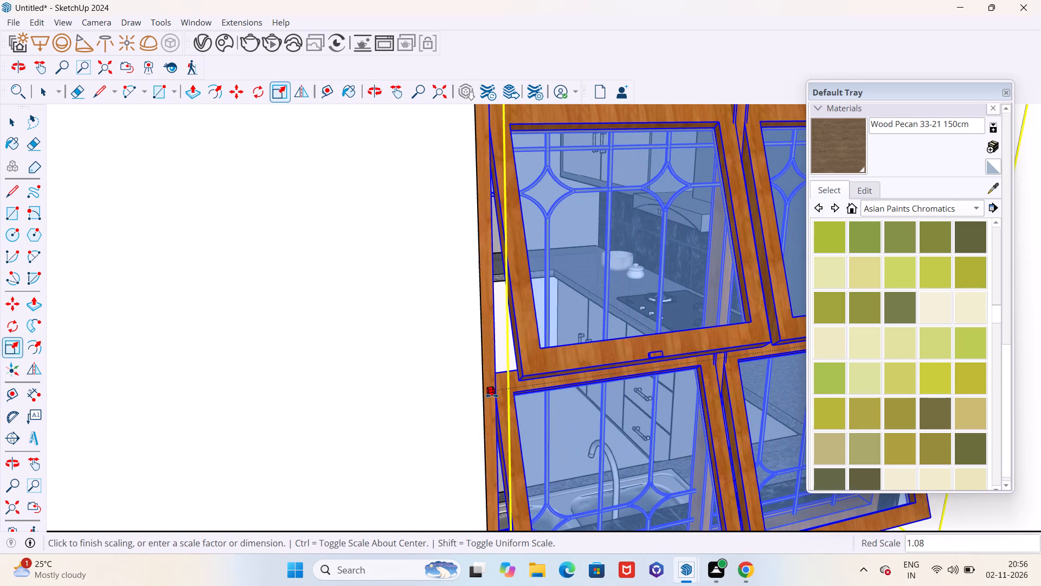
left_click_drag(492, 396, 486, 399)
scroll(472, 323, "down", 13)
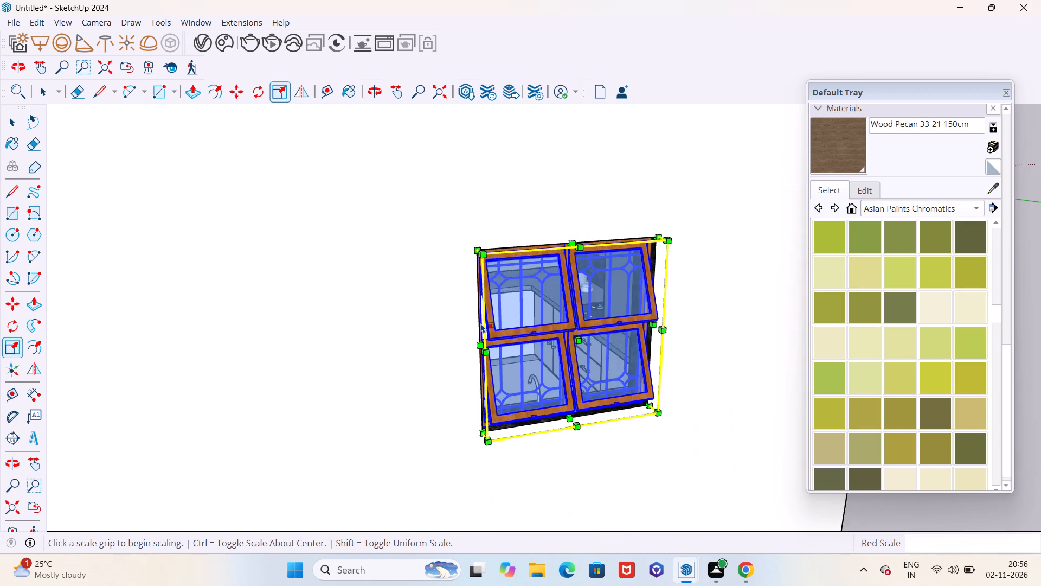
scroll(481, 323, "down", 5)
middle_click_drag(380, 341, 837, 371)
scroll(470, 372, "down", 6)
middle_click_drag(357, 384, 653, 371)
scroll(478, 368, "down", 4)
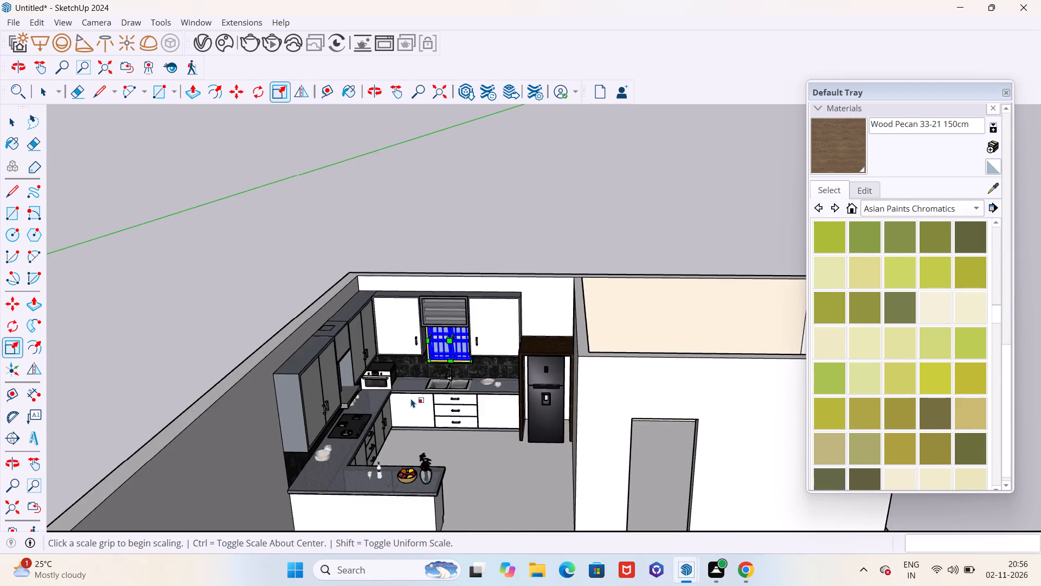
middle_click_drag(410, 391, 469, 352)
key("Escape")
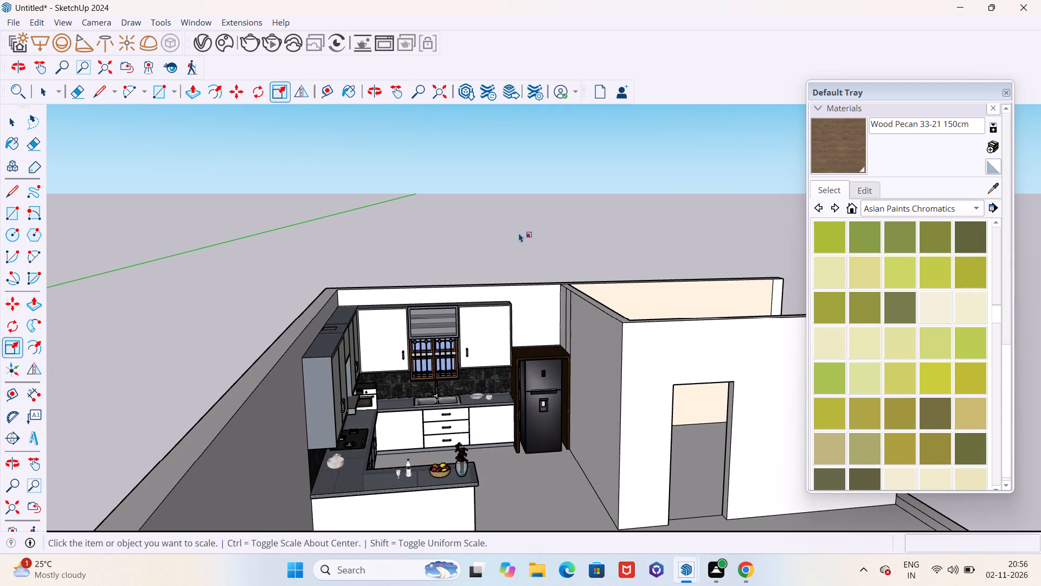
key("space")
left_click(519, 233)
Examine the fitted kitchen window from inside the kitchen and from outside the wall.
scroll(519, 233, "down", 5)
middle_click_drag(523, 231, 462, 254)
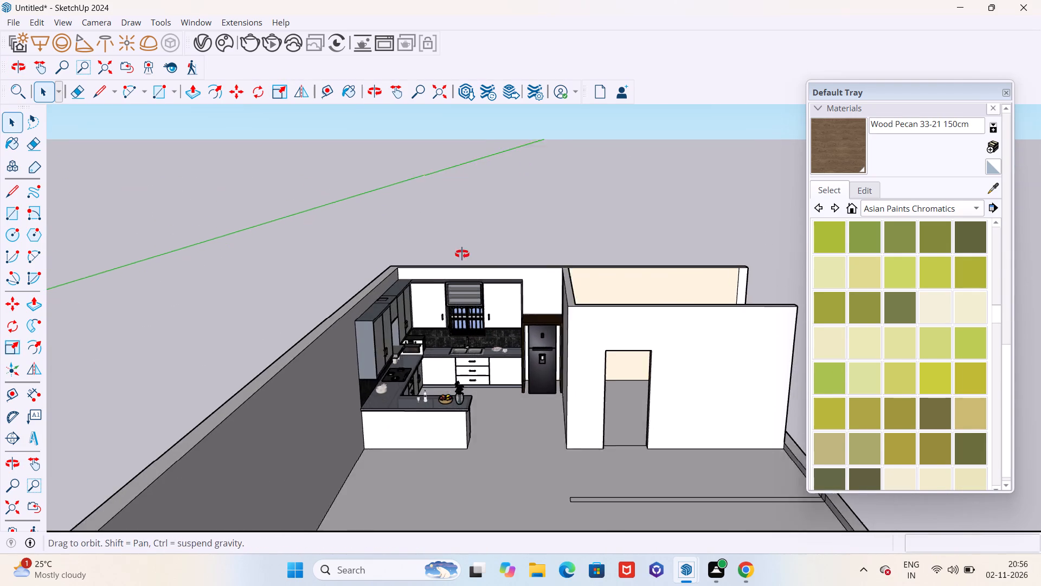
middle_click_drag(462, 254, 461, 254)
scroll(500, 295, "up", 2)
scroll(500, 295, "down", 2)
scroll(500, 295, "up", 1)
scroll(500, 309, "down", 1)
scroll(500, 309, "up", 4)
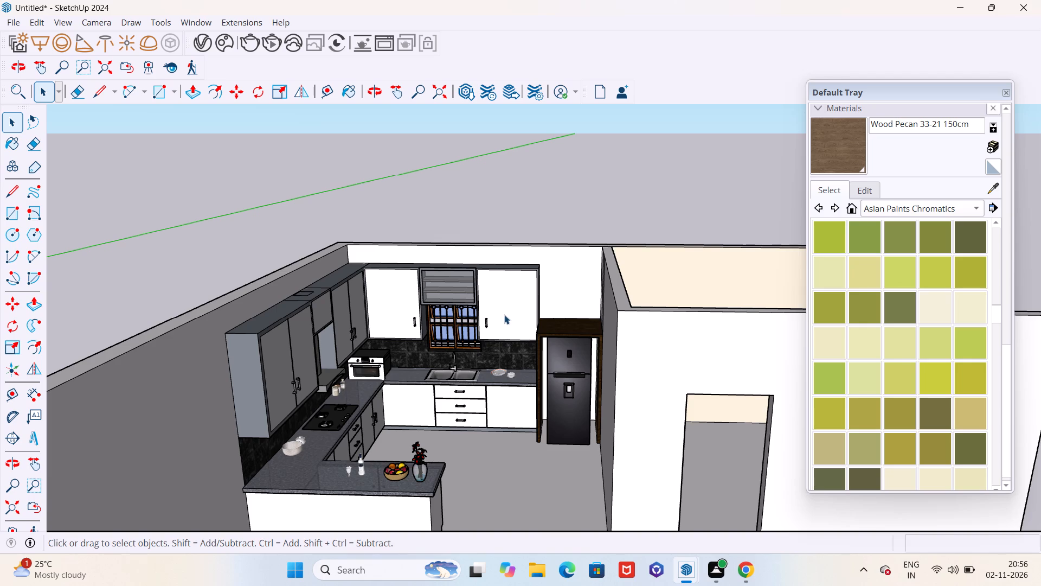
scroll(492, 330, "up", 5)
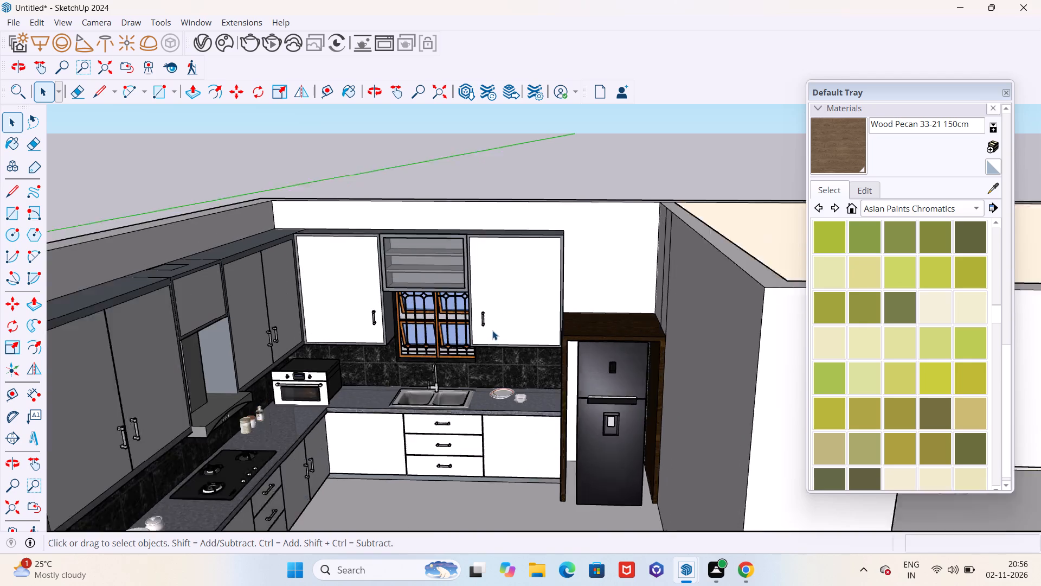
scroll(369, 278, "up", 5)
scroll(602, 329, "down", 5)
middle_click_drag(582, 372, 544, 418)
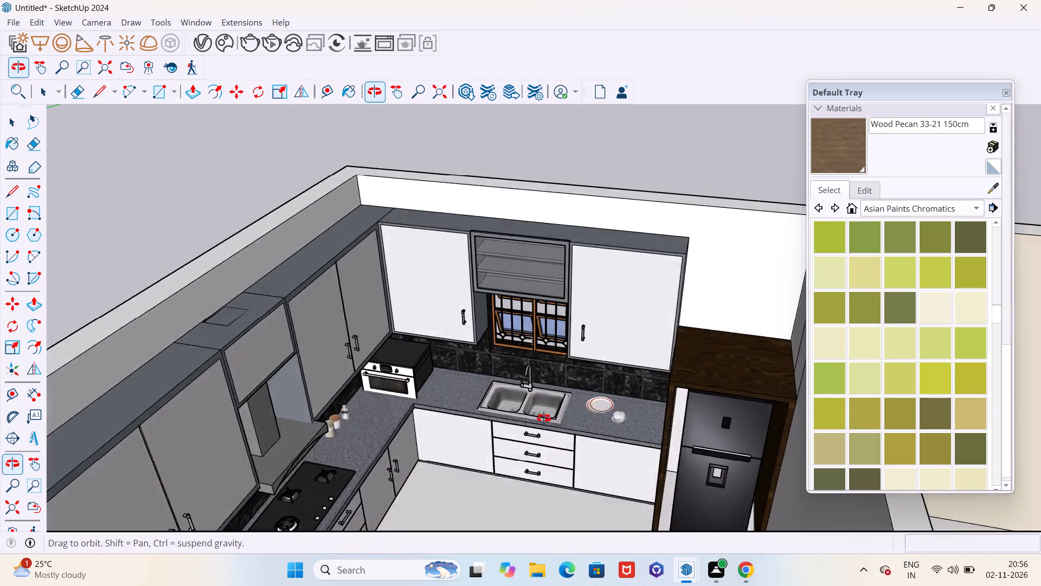
middle_click_drag(544, 418, 36, 460)
scroll(483, 402, "down", 6)
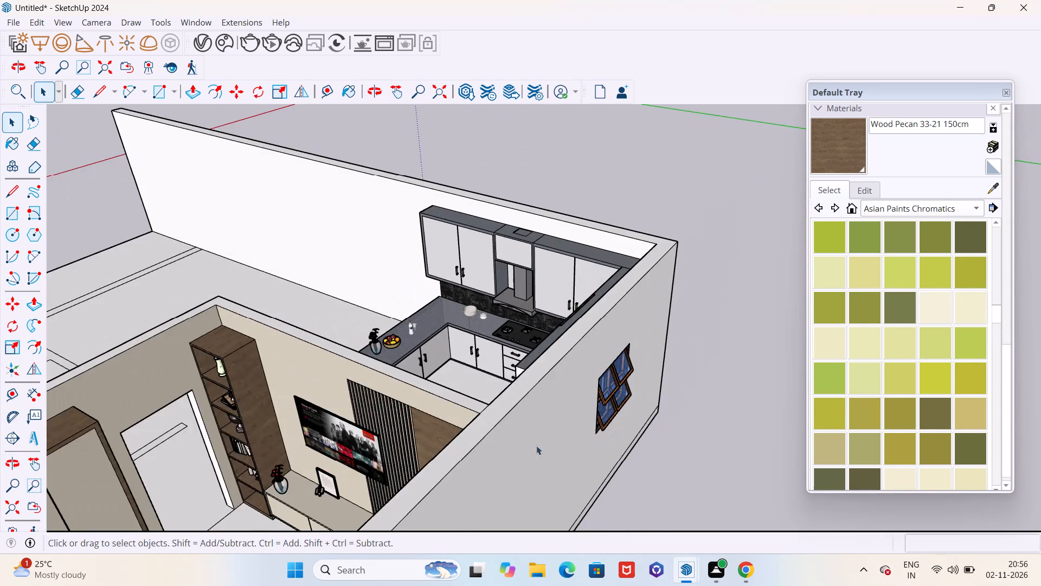
Review the kitchen, the TV room and the rest of the apartment from several angles.
middle_click_drag(302, 469, 616, 399)
scroll(645, 365, "down", 5)
middle_click_drag(479, 413, 639, 406)
scroll(541, 383, "down", 7)
middle_click_drag(624, 387, 596, 395)
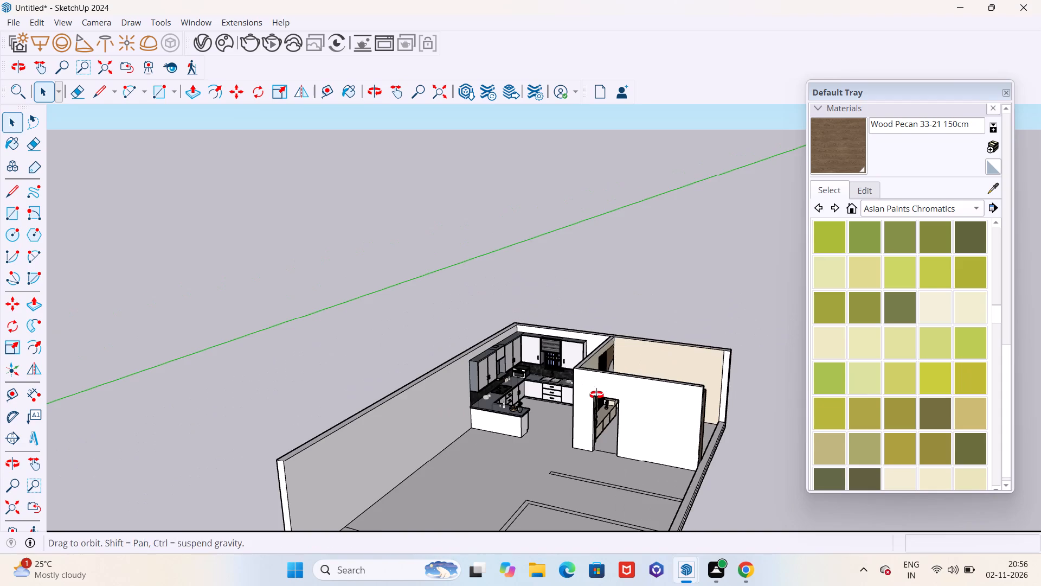
middle_click_drag(596, 395, 355, 424)
scroll(595, 417, "down", 4)
middle_click_drag(580, 430, 688, 434)
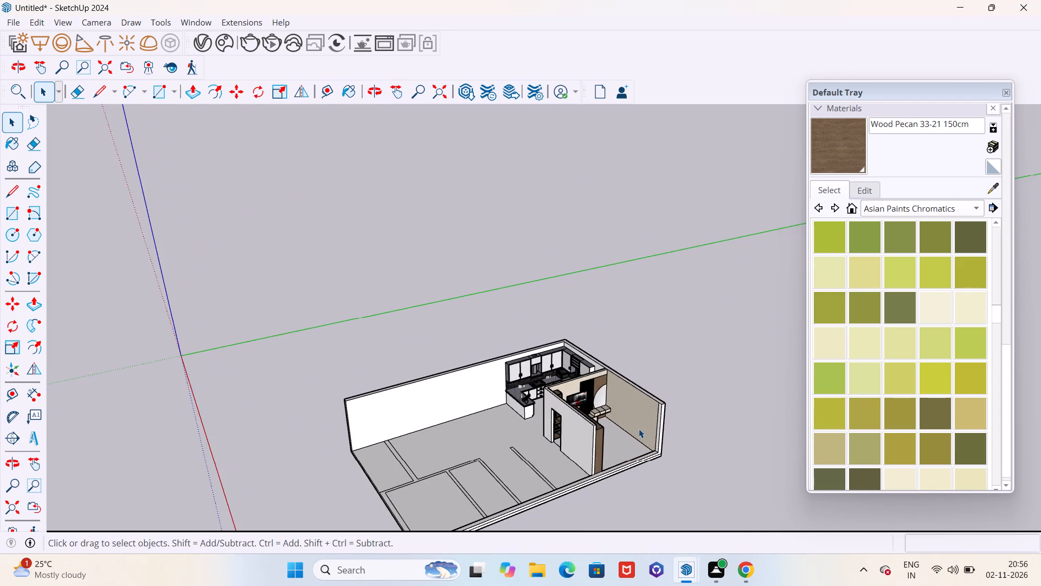
scroll(639, 429, "up", 6)
scroll(515, 431, "down", 4)
scroll(431, 442, "down", 4)
middle_click_drag(425, 450, 424, 450)
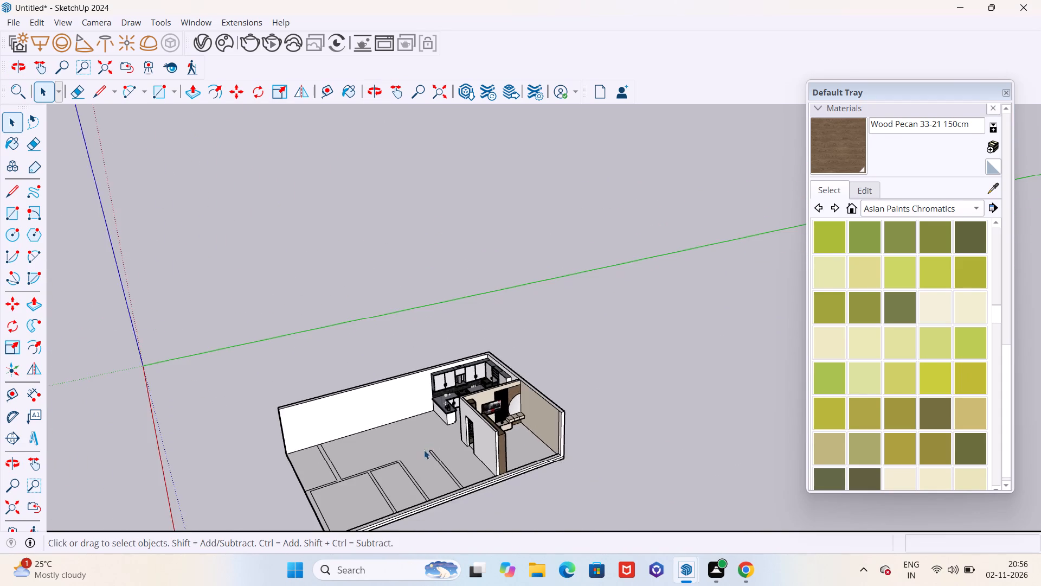
middle_click_drag(424, 450, 593, 447)
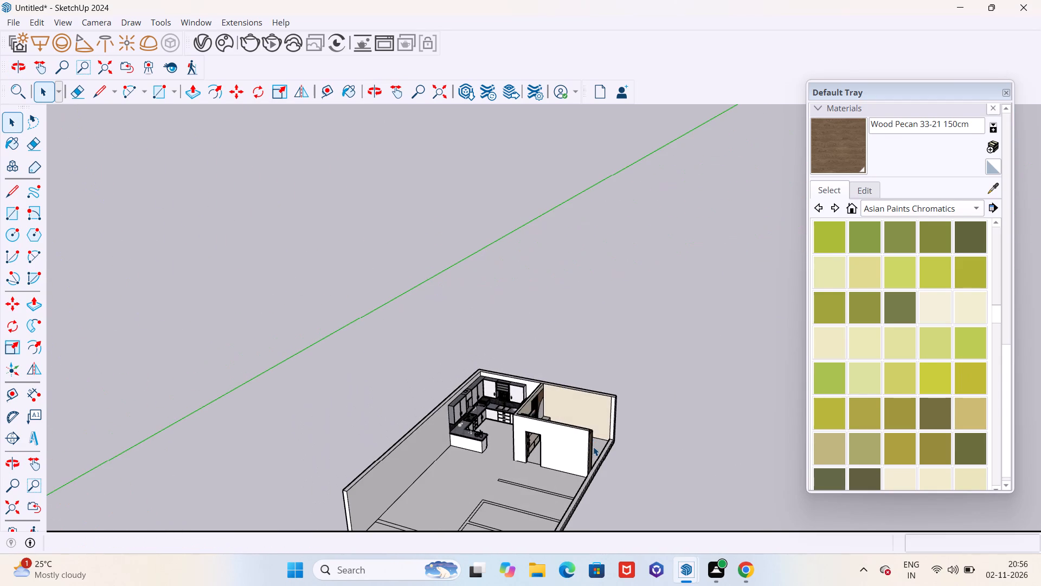
scroll(608, 405, "up", 10)
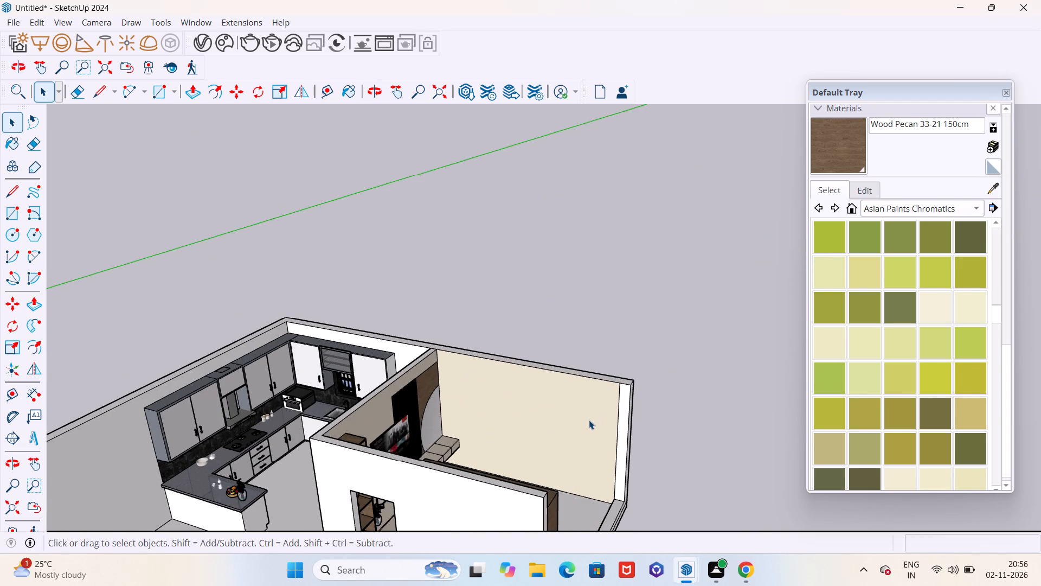
scroll(585, 425, "up", 4)
scroll(580, 432, "down", 3)
middle_click_drag(569, 439, 506, 441)
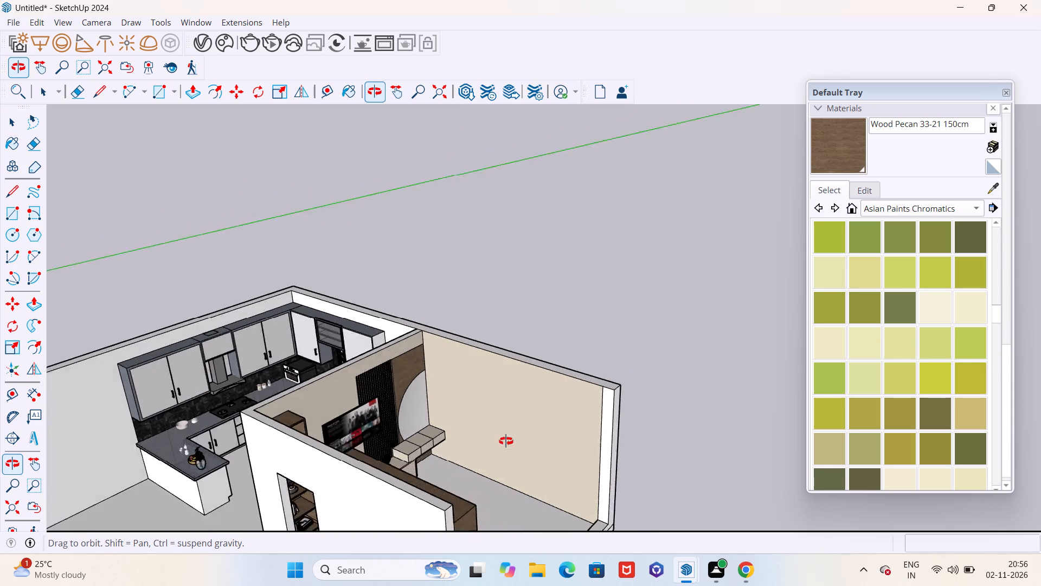
middle_click_drag(506, 441, 408, 380)
middle_click_drag(587, 415, 651, 416)
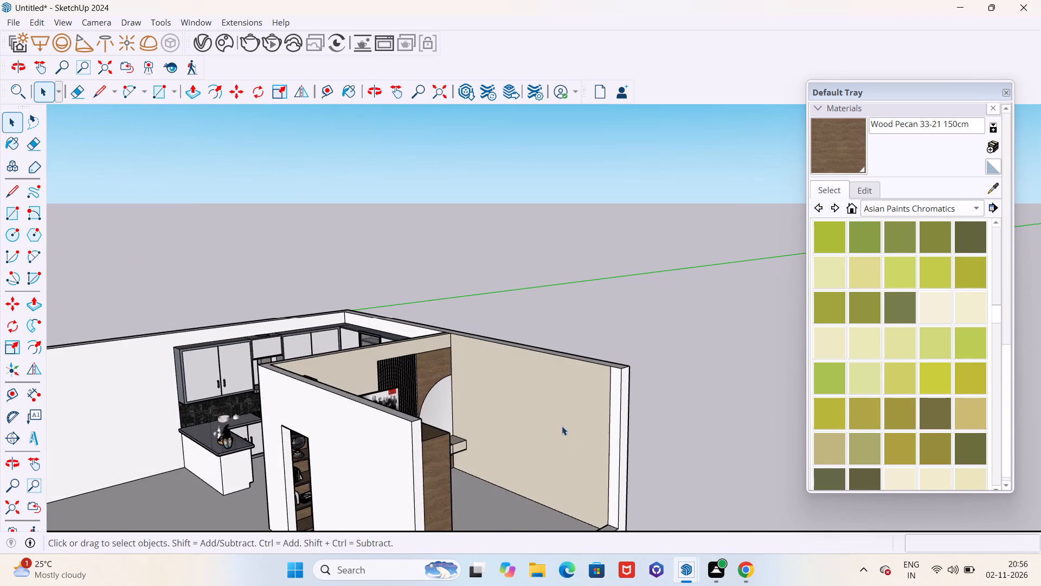
scroll(505, 356, "down", 2)
scroll(505, 356, "up", 2)
scroll(505, 356, "down", 2)
middle_click_drag(516, 370, 216, 402)
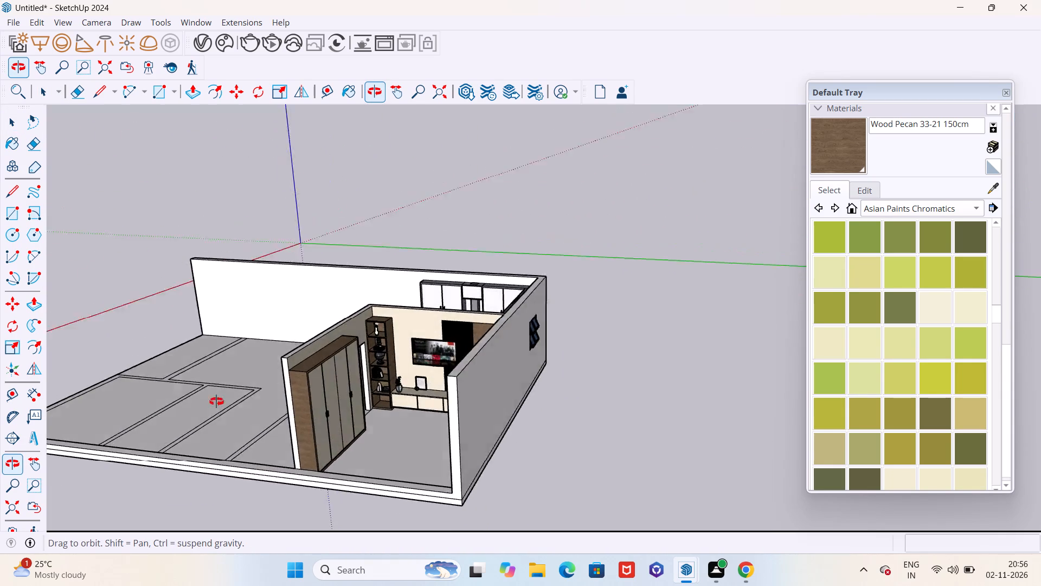
middle_click_drag(216, 402, 531, 468)
scroll(545, 421, "down", 6)
Import the Door+80x210 wooden door model from the Downloads folder.
left_click(11, 22)
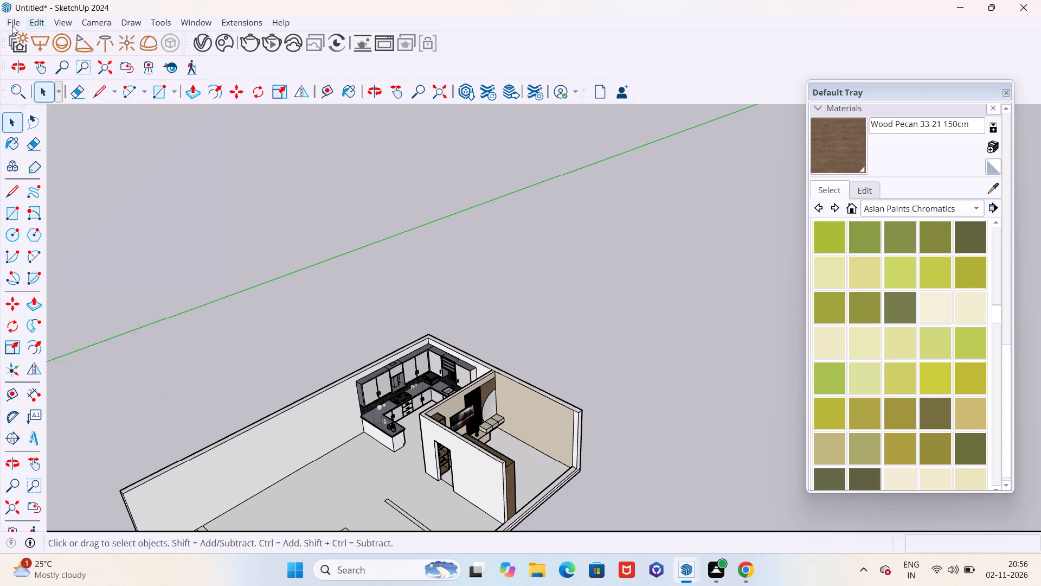
left_click(11, 23)
left_click(11, 20)
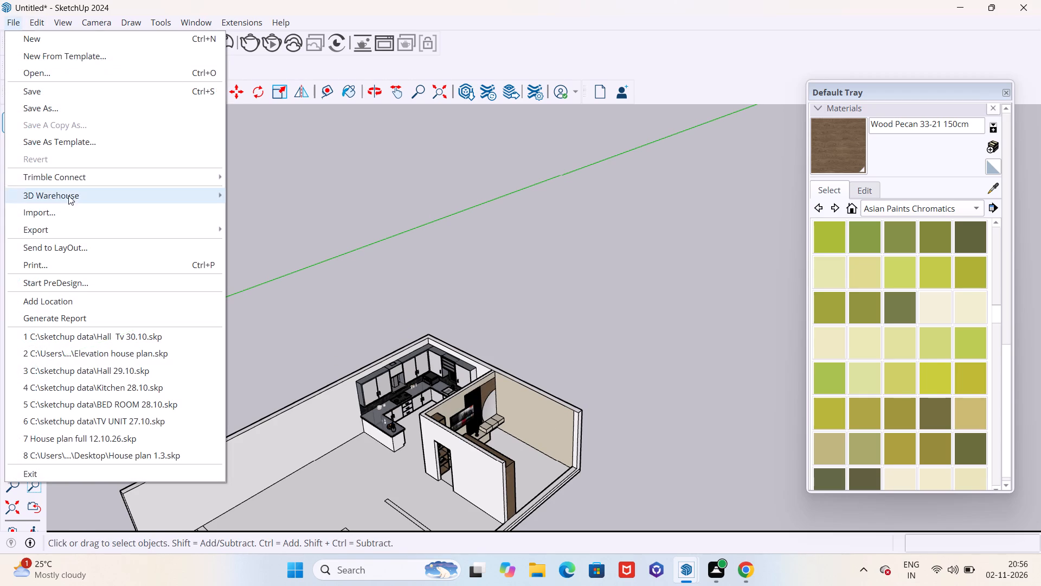
left_click(68, 207)
scroll(210, 213, "down", 20)
scroll(210, 213, "down", 11)
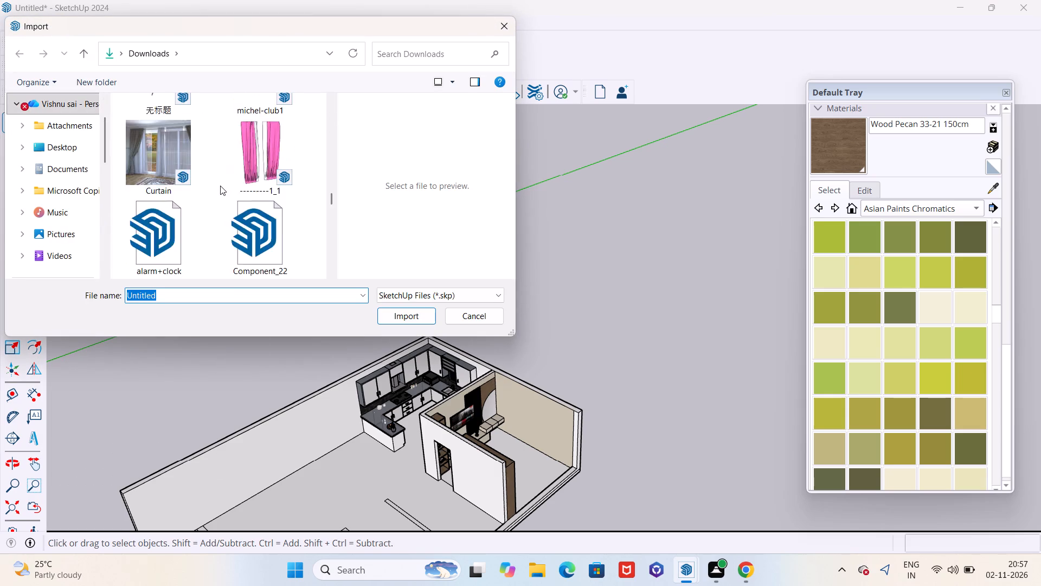
scroll(220, 186, "down", 17)
scroll(220, 186, "up", 3)
scroll(220, 186, "down", 3)
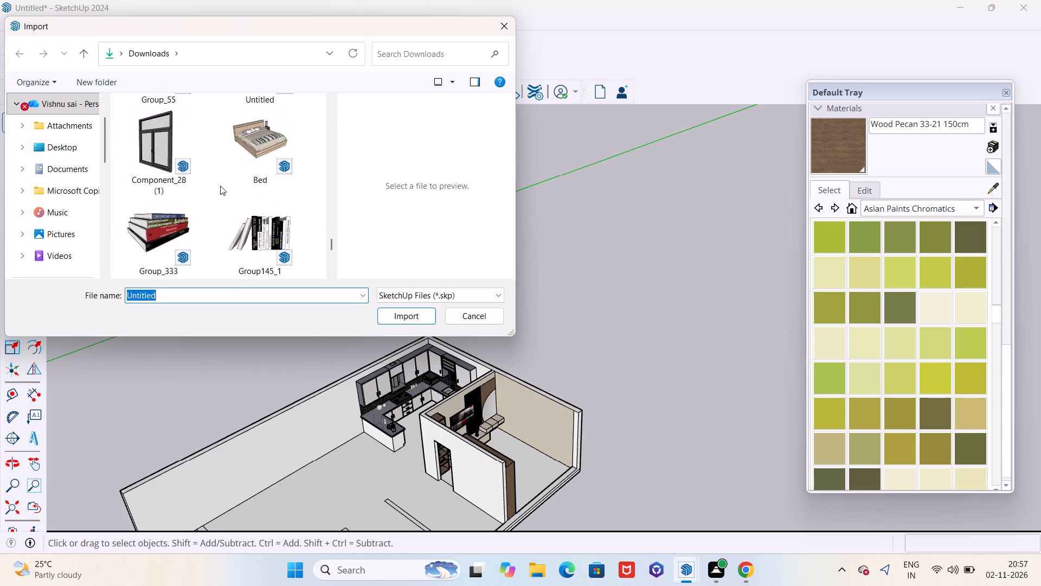
scroll(220, 186, "down", 15)
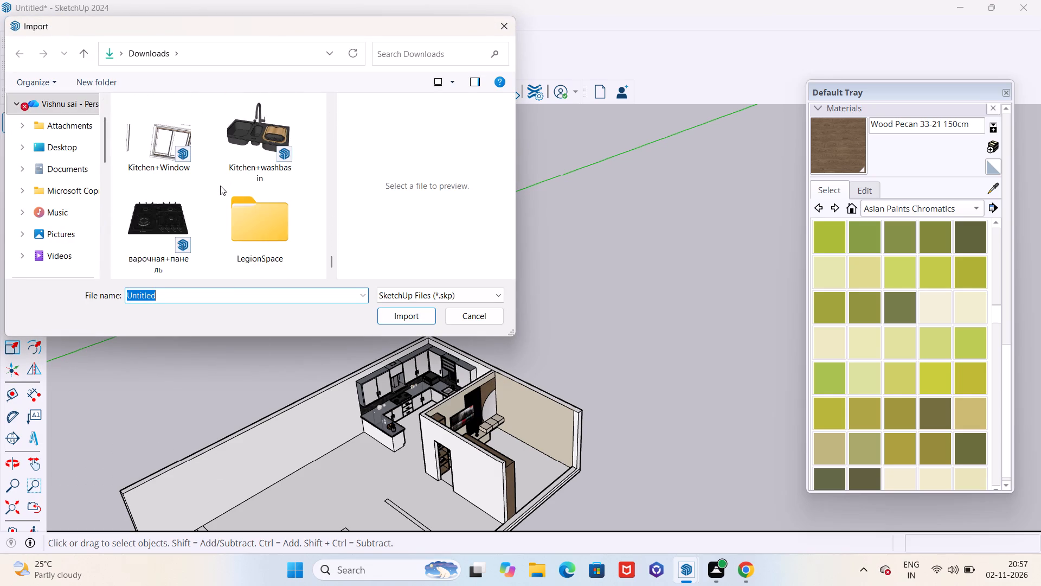
scroll(220, 186, "up", 2)
scroll(220, 186, "down", 8)
scroll(220, 186, "up", 2)
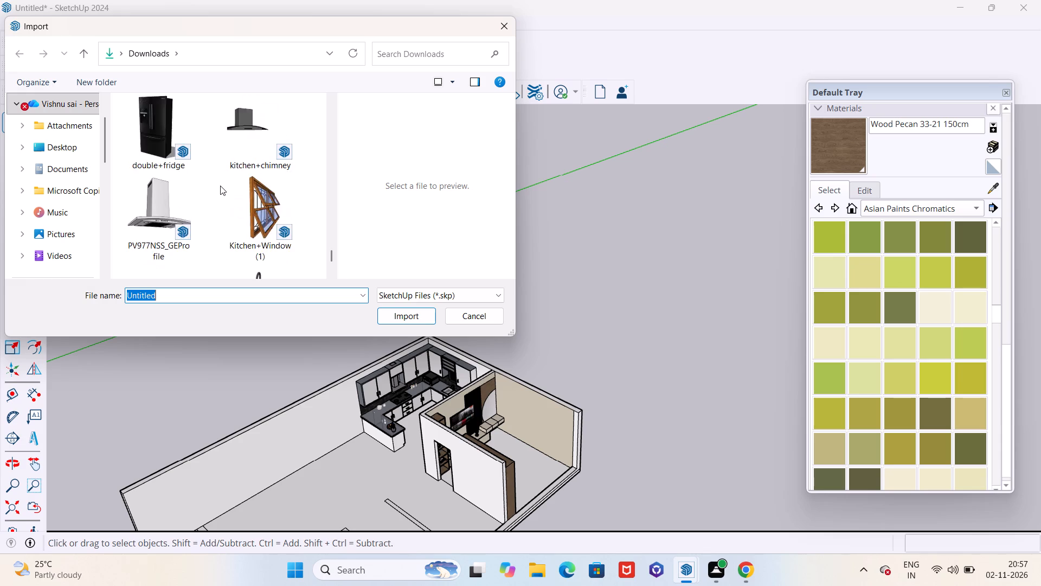
scroll(220, 186, "up", 10)
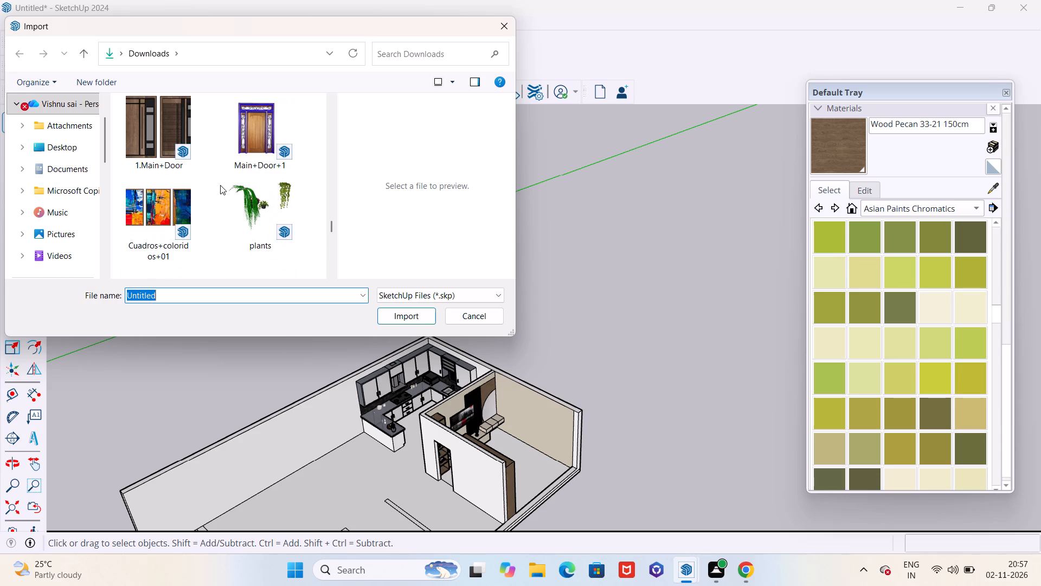
scroll(220, 185, "up", 8)
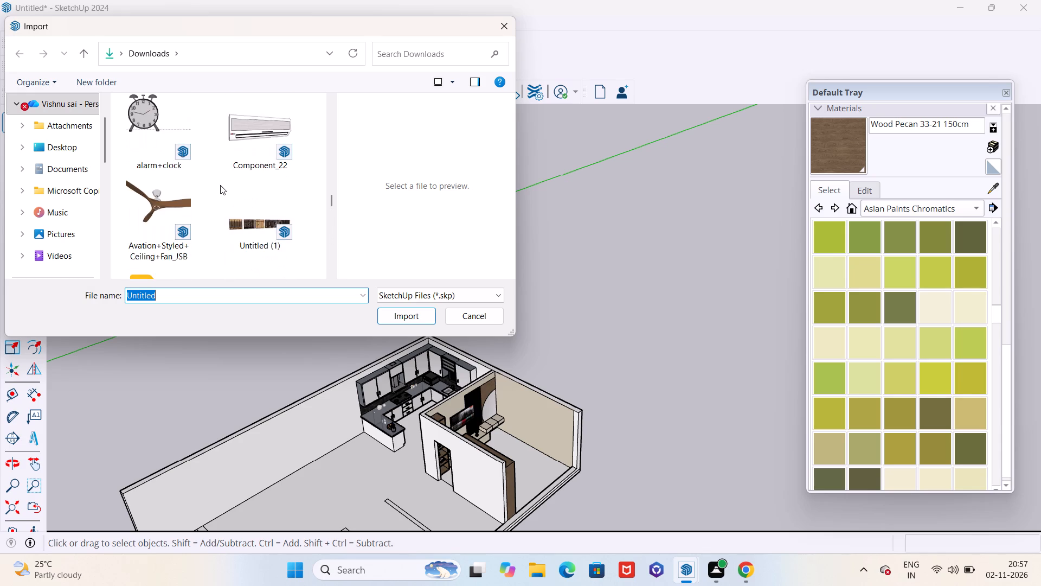
scroll(220, 185, "up", 2)
scroll(220, 185, "down", 3)
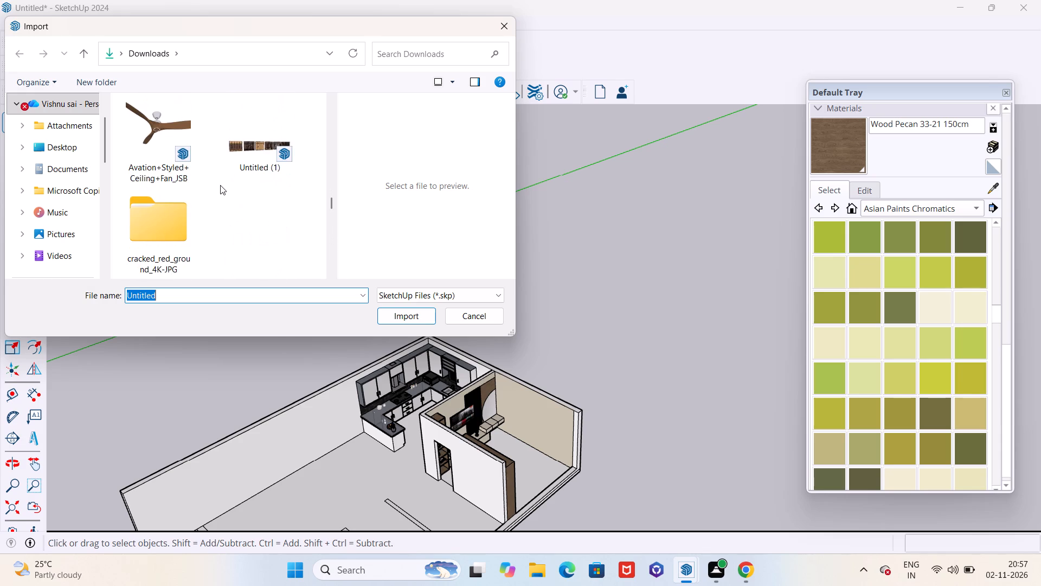
scroll(220, 185, "down", 6)
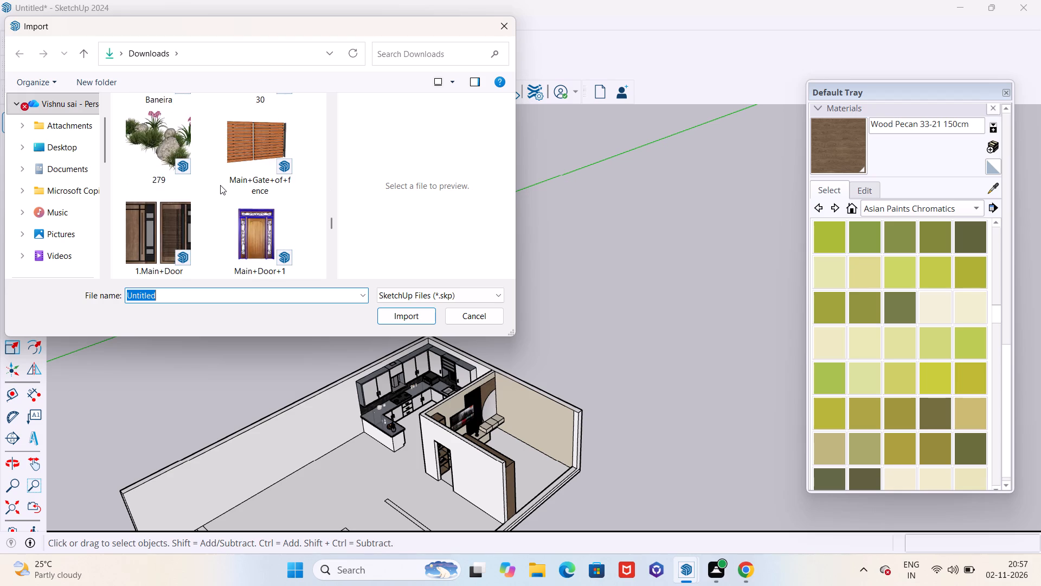
scroll(220, 185, "down", 5)
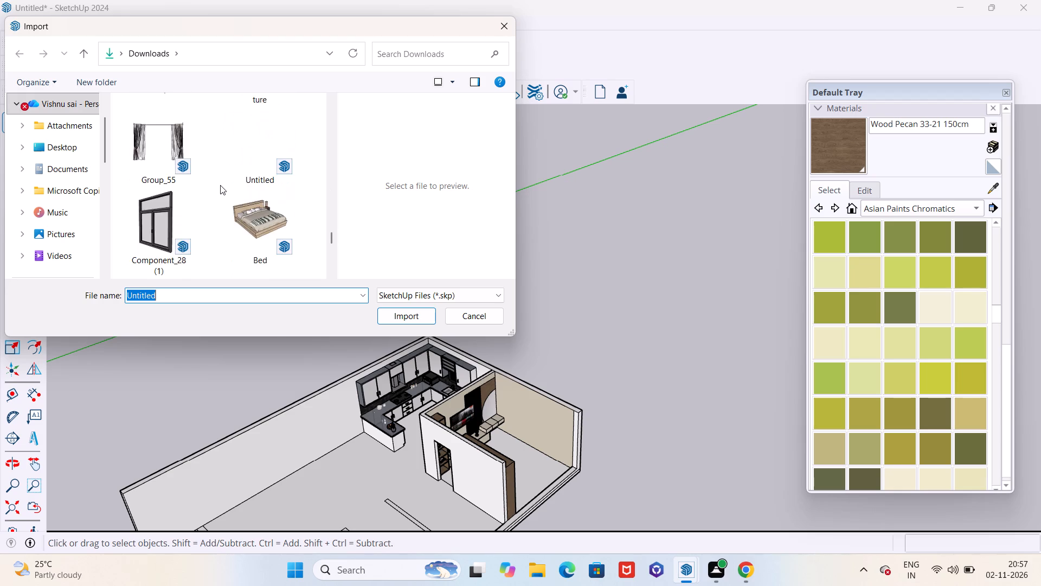
scroll(220, 185, "down", 4)
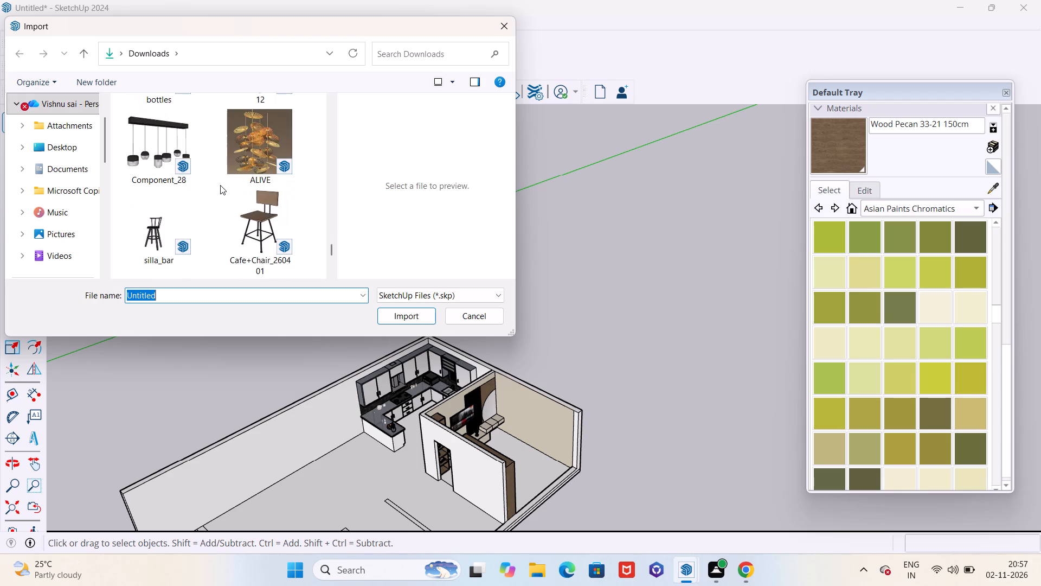
scroll(220, 185, "down", 5)
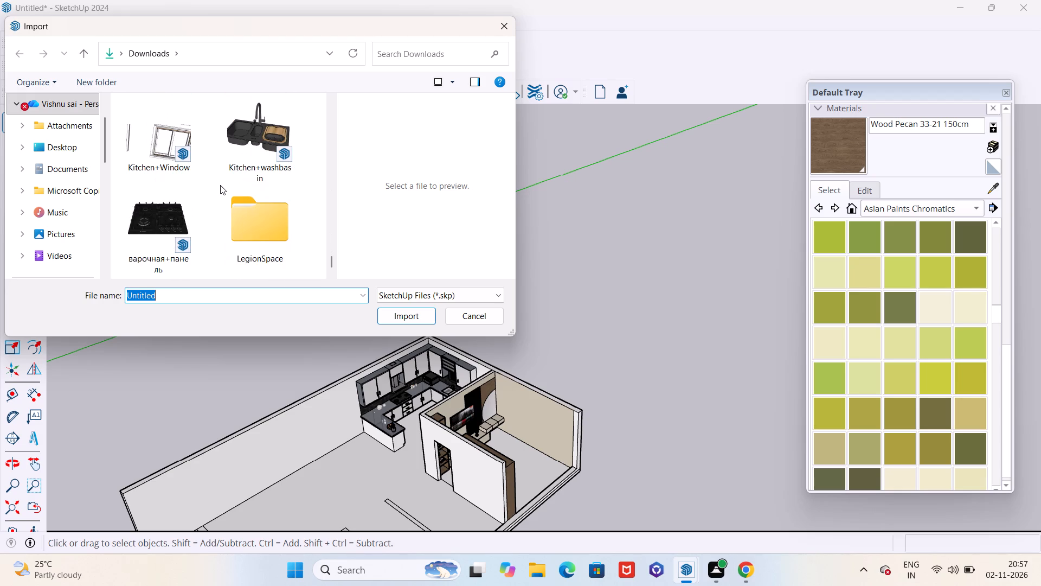
scroll(220, 185, "down", 2)
scroll(221, 184, "up", 16)
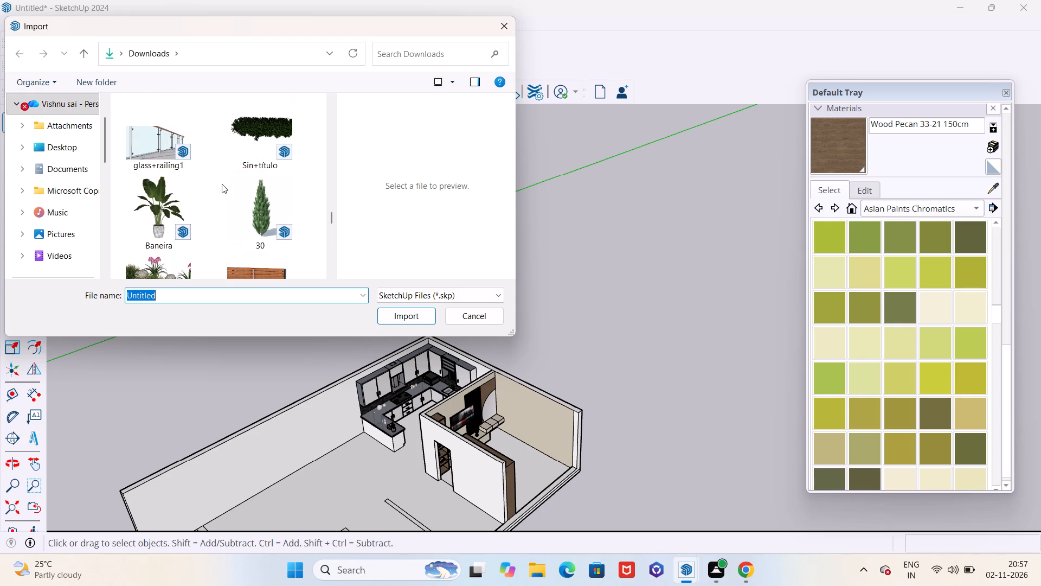
scroll(222, 184, "up", 8)
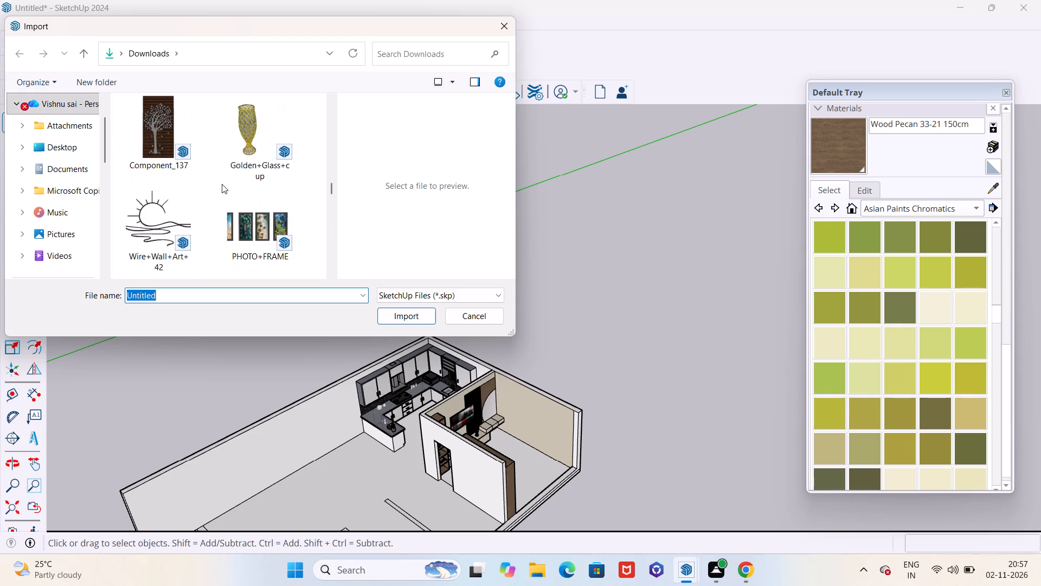
scroll(222, 184, "up", 5)
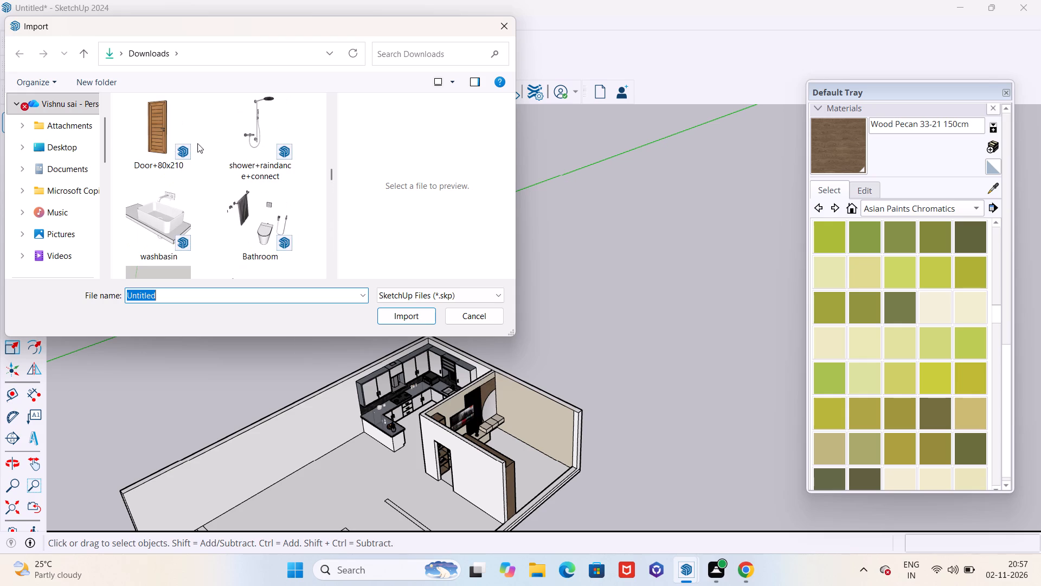
left_click(159, 128)
left_click(400, 315)
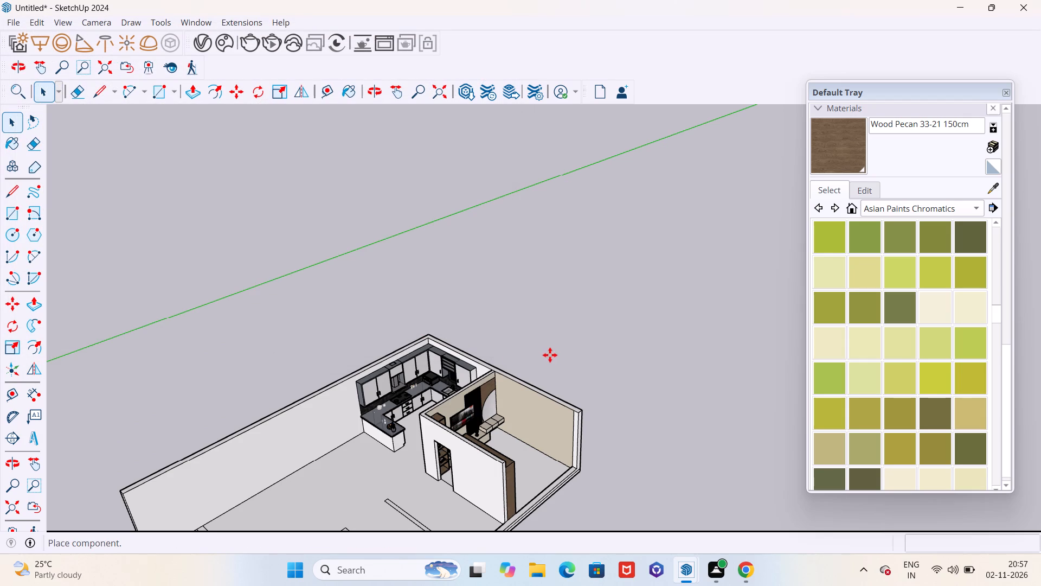
Place the imported door on open ground outside the apartment, beside the TV room.
scroll(542, 354, "down", 4)
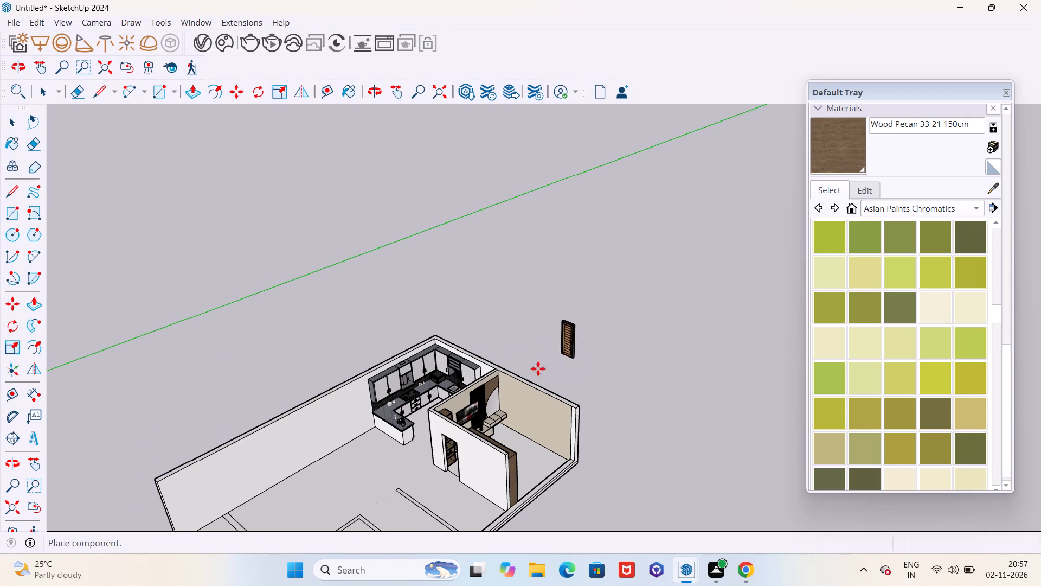
middle_click_drag(449, 481, 586, 415)
scroll(512, 486, "up", 6)
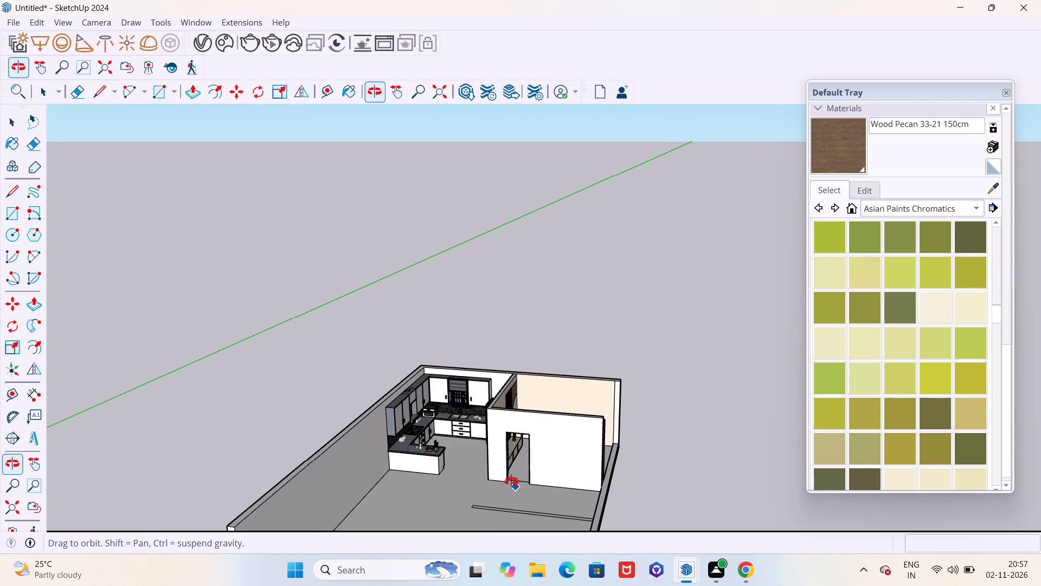
scroll(515, 485, "up", 4)
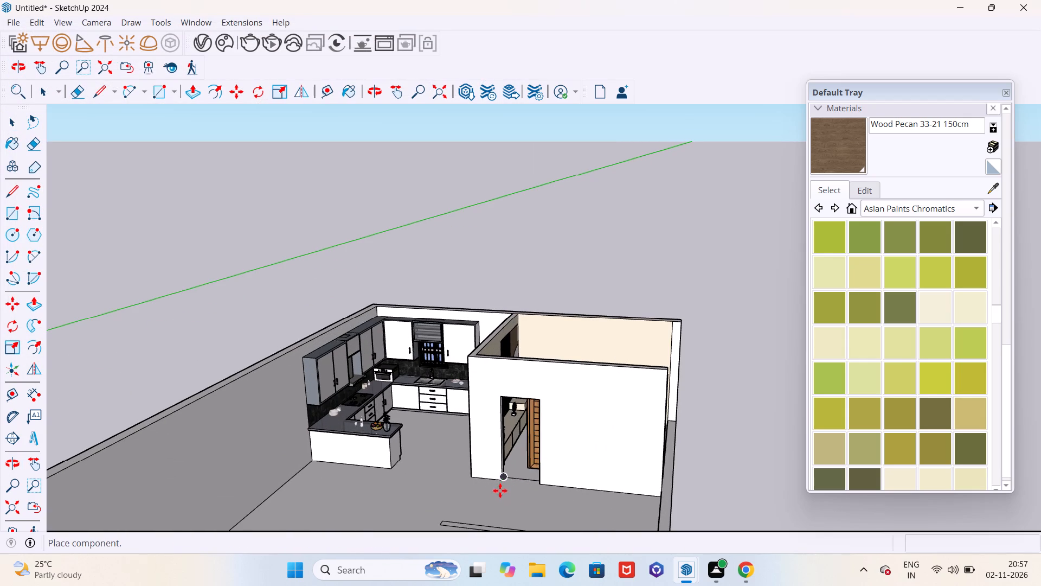
scroll(377, 460, "down", 5)
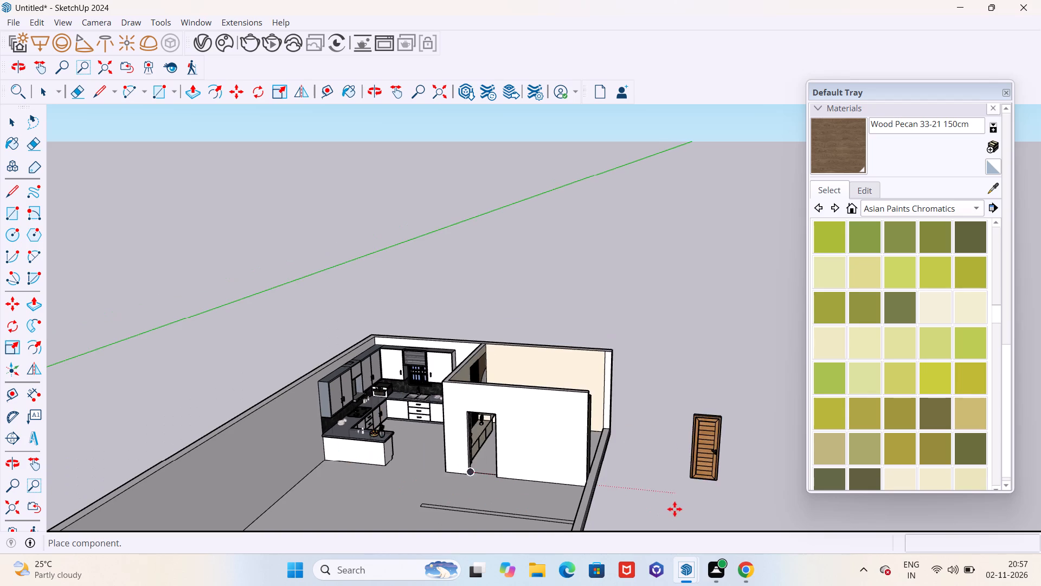
scroll(675, 508, "up", 2)
left_click(666, 509)
Rotate the door half a turn about the vertical axis so its handle faces the opposite side.
scroll(583, 348, "down", 6)
middle_click_drag(689, 461, 684, 487)
scroll(671, 444, "up", 17)
key("q")
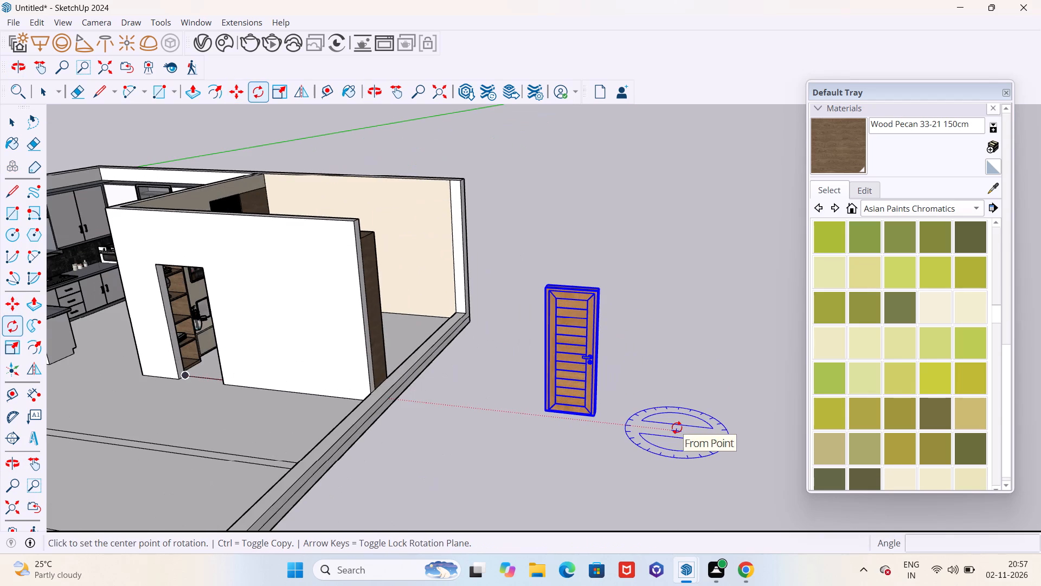
left_click(677, 428)
left_click(712, 430)
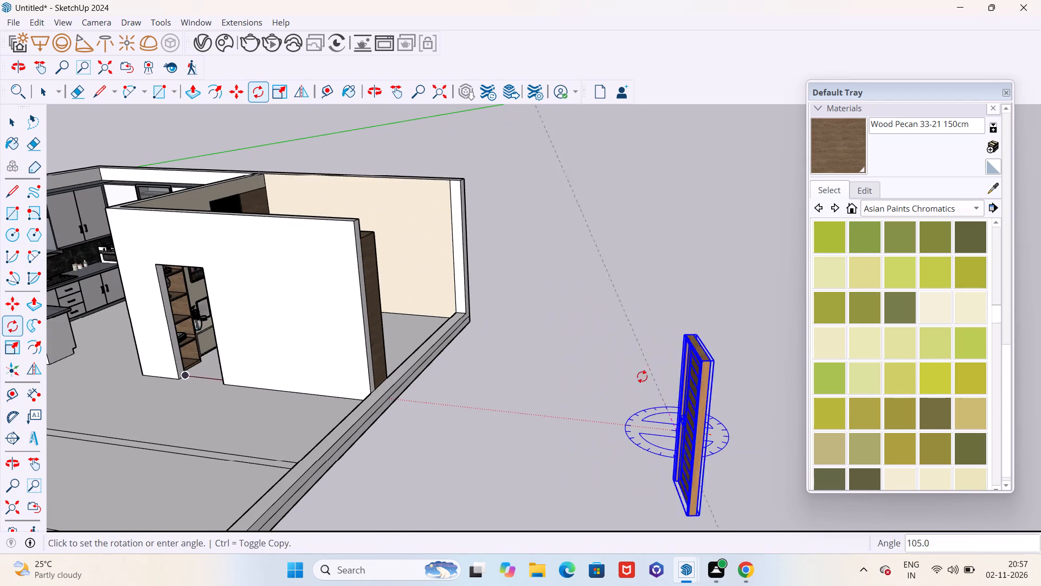
left_click(616, 426)
Move the door by its bottom corner about 32' 11" to the bottom corner of the TV room's doorway opening.
scroll(534, 394, "down", 5)
scroll(729, 441, "up", 2)
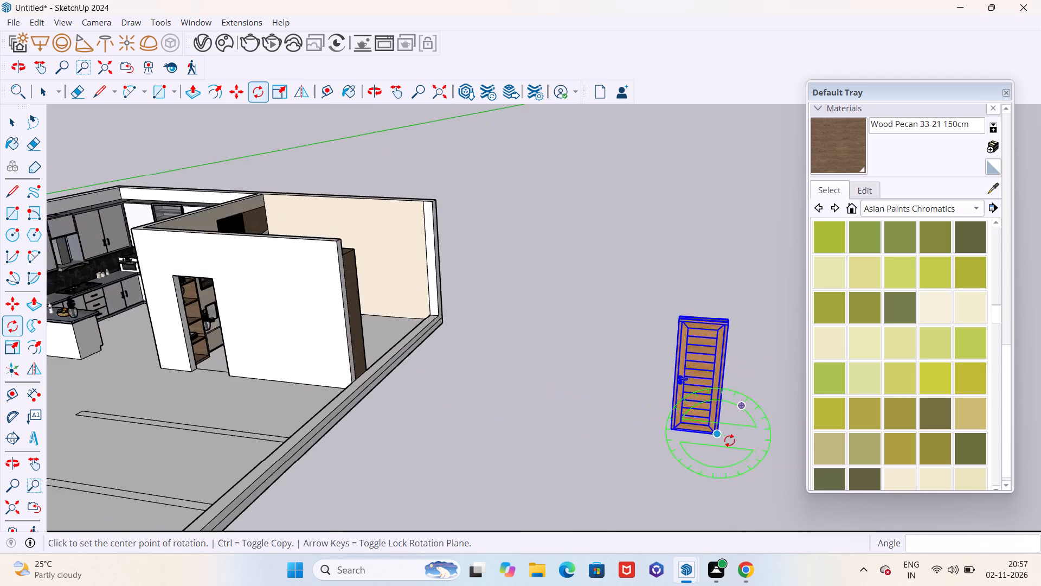
scroll(729, 441, "up", 20)
scroll(729, 441, "up", 3)
key("m")
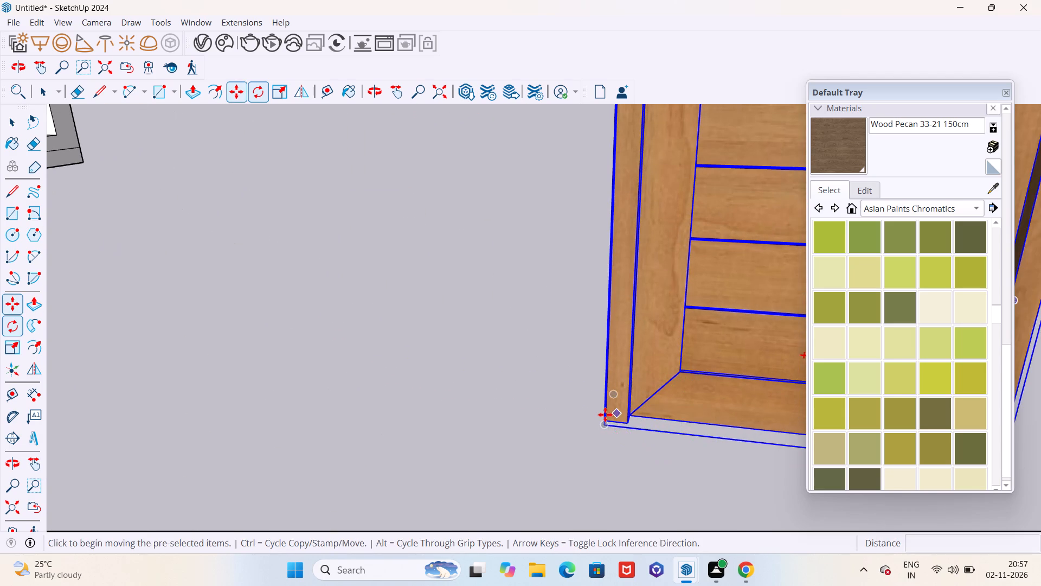
scroll(605, 415, "up", 2)
scroll(605, 415, "down", 2)
scroll(605, 415, "up", 1)
left_click(605, 426)
scroll(620, 424, "down", 17)
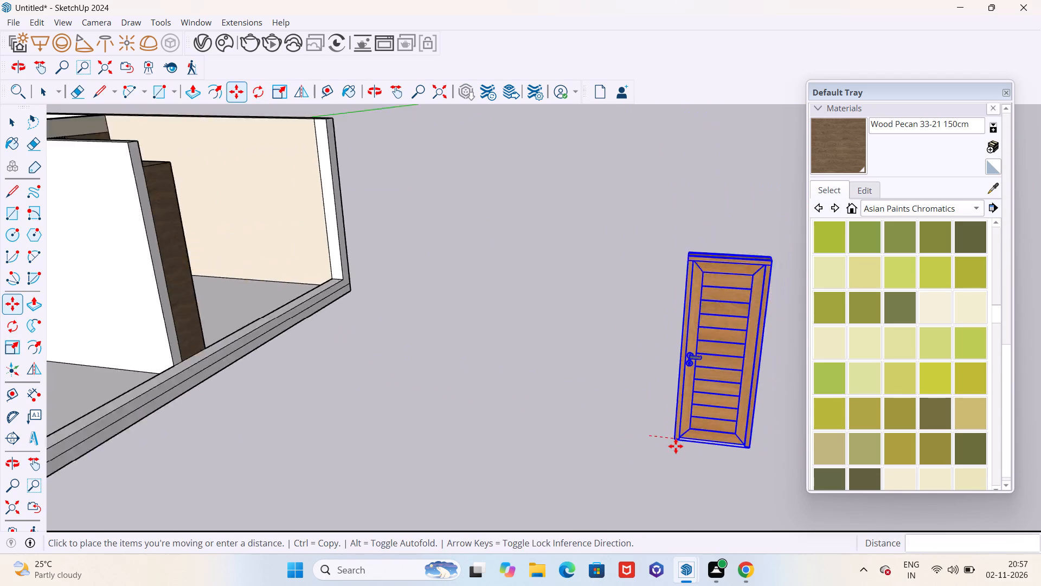
scroll(676, 446, "down", 14)
scroll(283, 381, "up", 12)
scroll(329, 417, "down", 1)
scroll(330, 417, "up", 5)
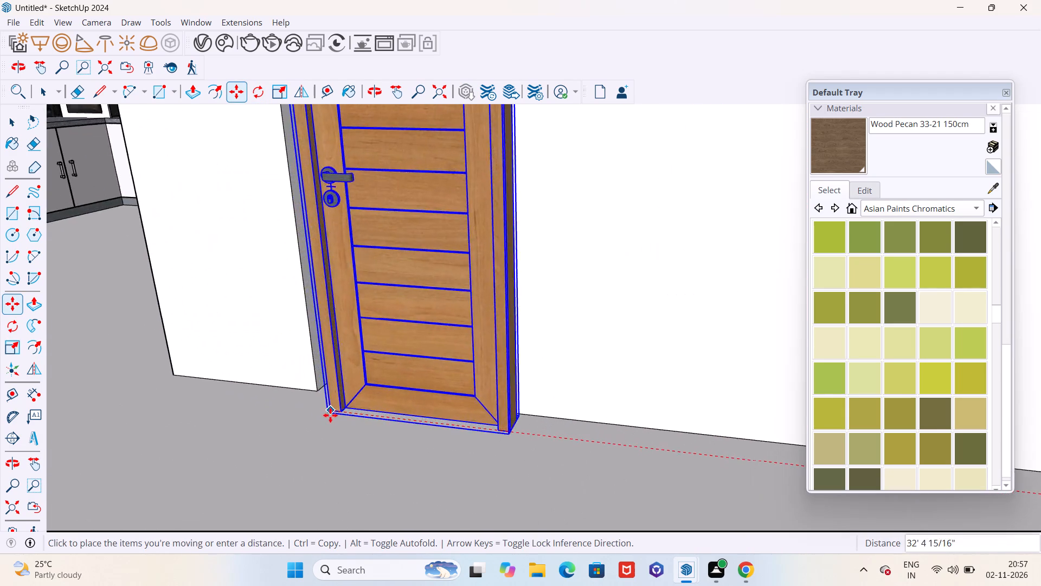
scroll(330, 415, "up", 14)
left_click(306, 373)
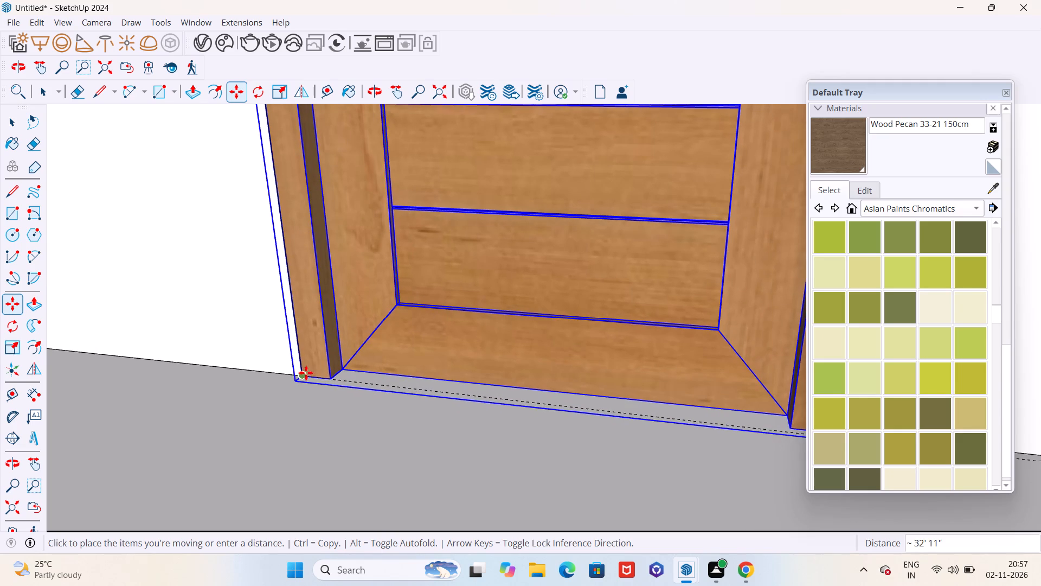
Stretch the door's height up to the top edge of the doorway opening.
scroll(305, 374, "down", 13)
scroll(457, 398, "down", 6)
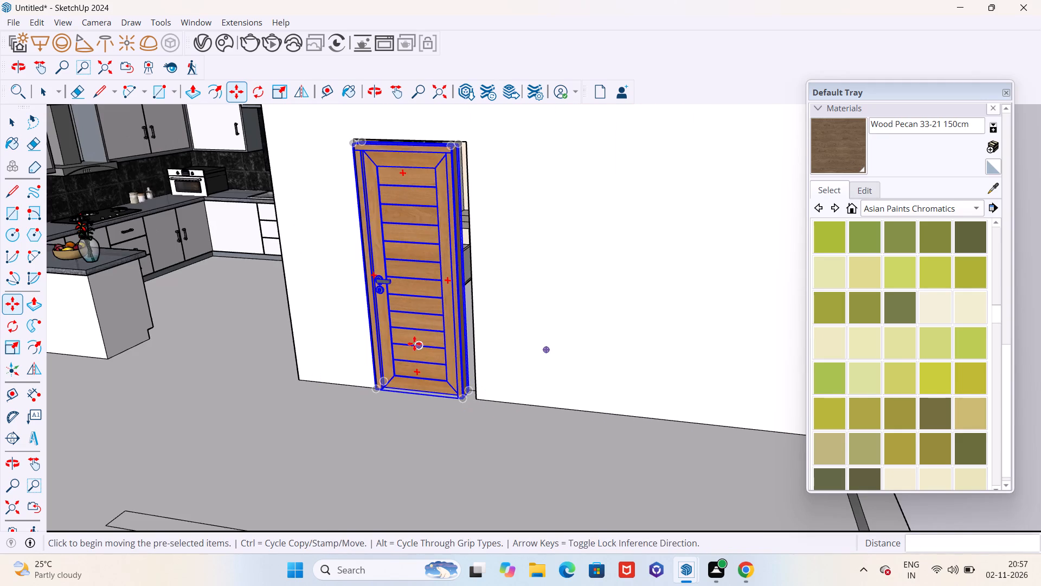
middle_click_drag(436, 345, 497, 356)
scroll(499, 189, "up", 6)
middle_click(482, 159)
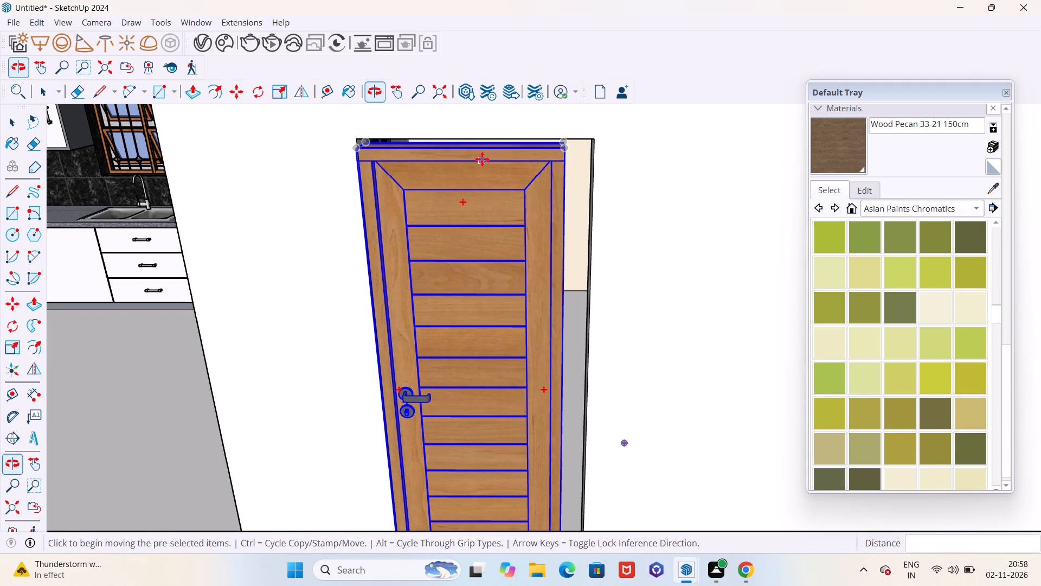
key("s")
middle_click_drag(483, 150, 475, 171)
scroll(466, 167, "up", 10)
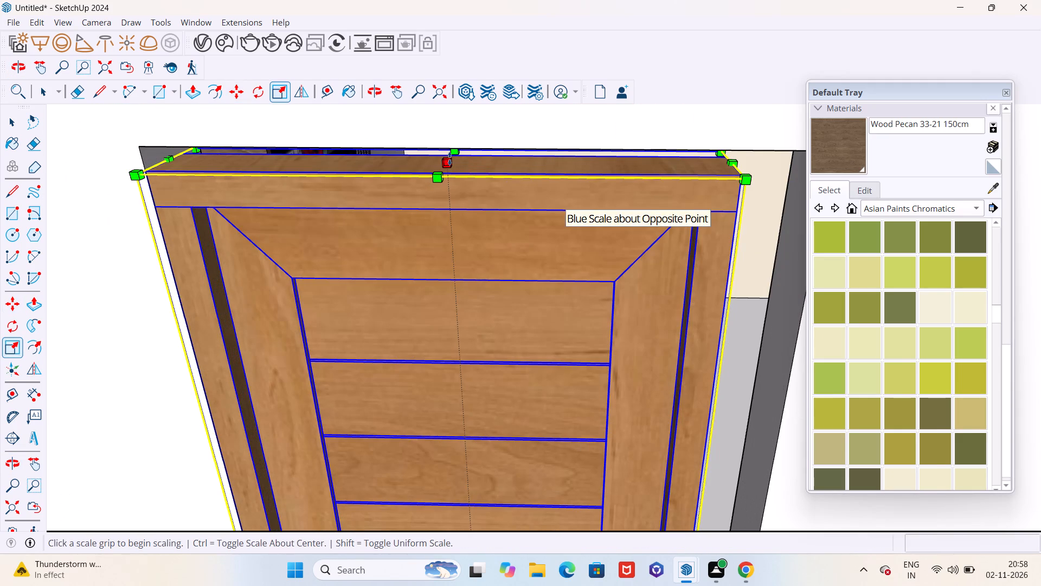
left_click_drag(449, 158, 449, 150)
Stretch the door's width out to the far side edge of the doorway opening and clear the selection.
scroll(449, 152, "down", 10)
middle_click_drag(465, 209, 402, 164)
scroll(585, 458, "up", 5)
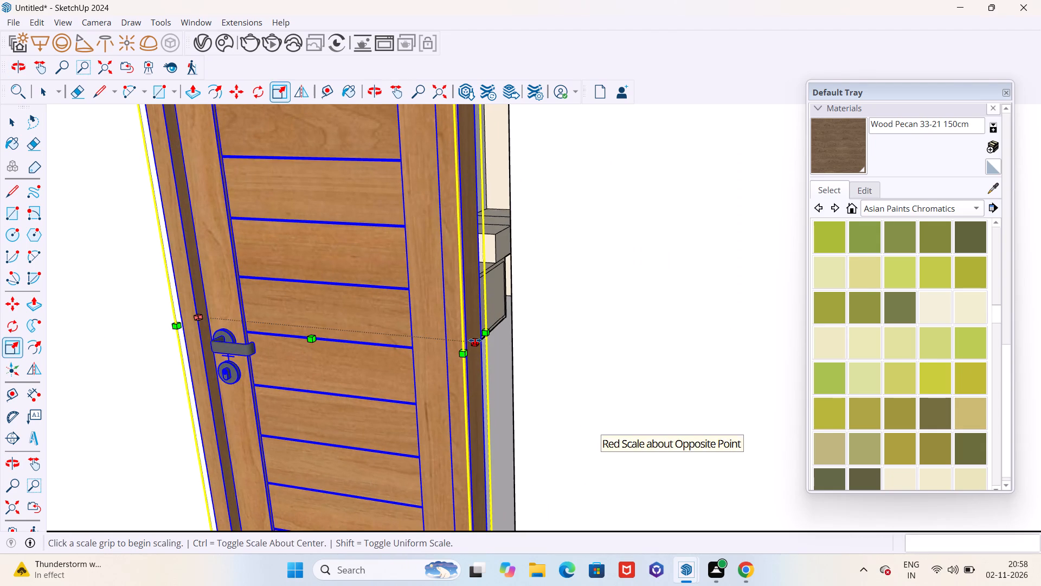
left_click_drag(475, 340, 513, 346)
scroll(541, 345, "down", 13)
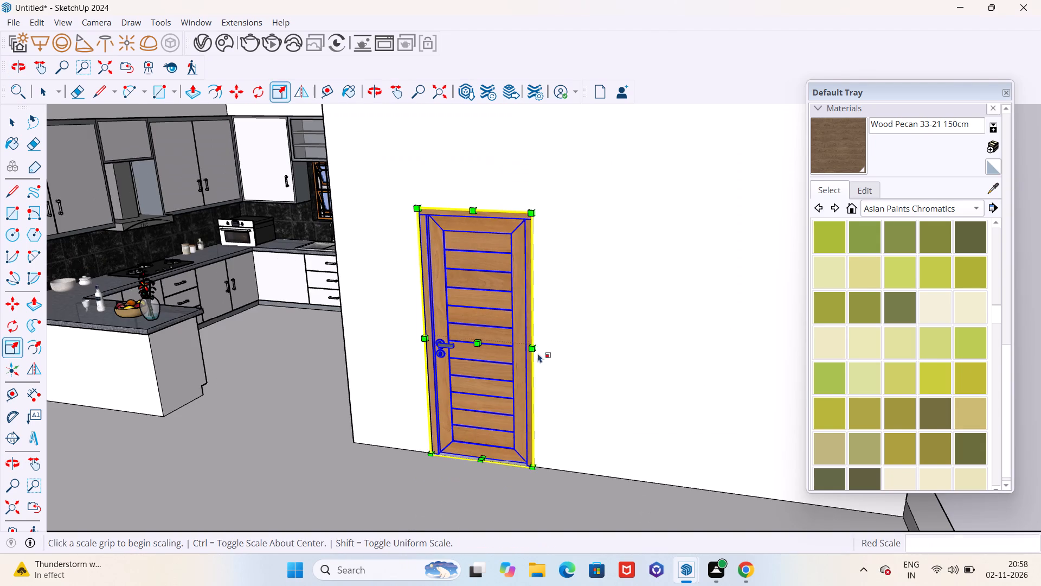
key("Escape")
scroll(509, 361, "down", 13)
middle_click_drag(538, 367, 386, 438)
key("space")
scroll(370, 429, "down", 4)
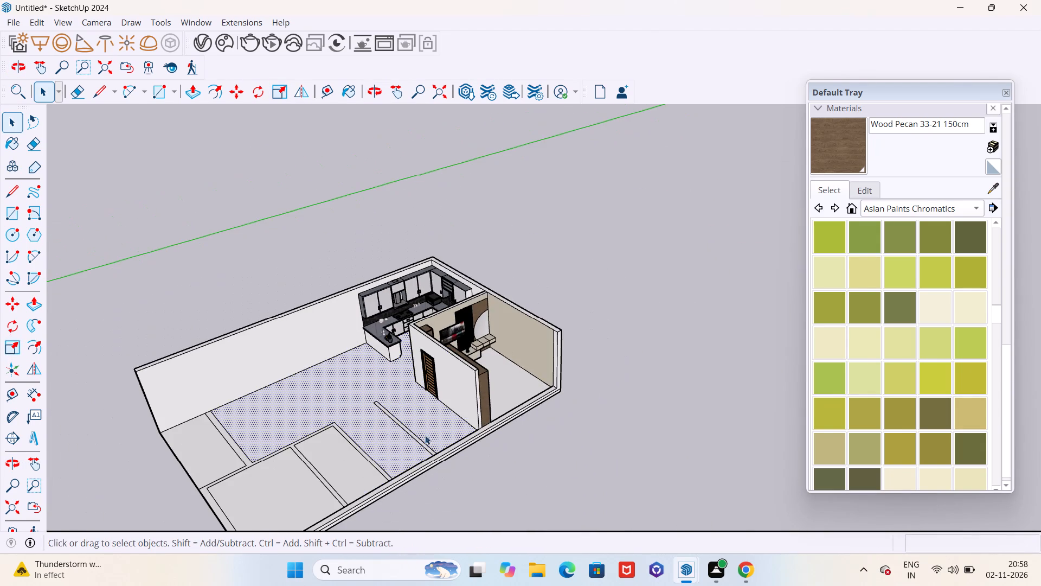
left_click(613, 473)
middle_click_drag(630, 450, 430, 458)
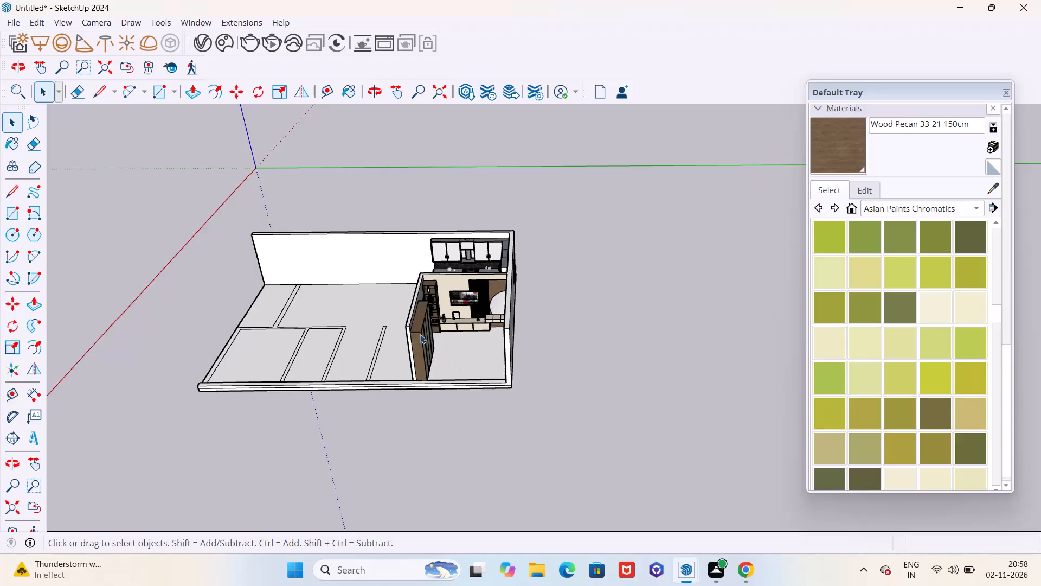
Examine the TV room, its fitted wooden door and the adjoining kitchen from several sides.
scroll(420, 333, "up", 10)
scroll(487, 348, "down", 5)
middle_click_drag(498, 364, 460, 373)
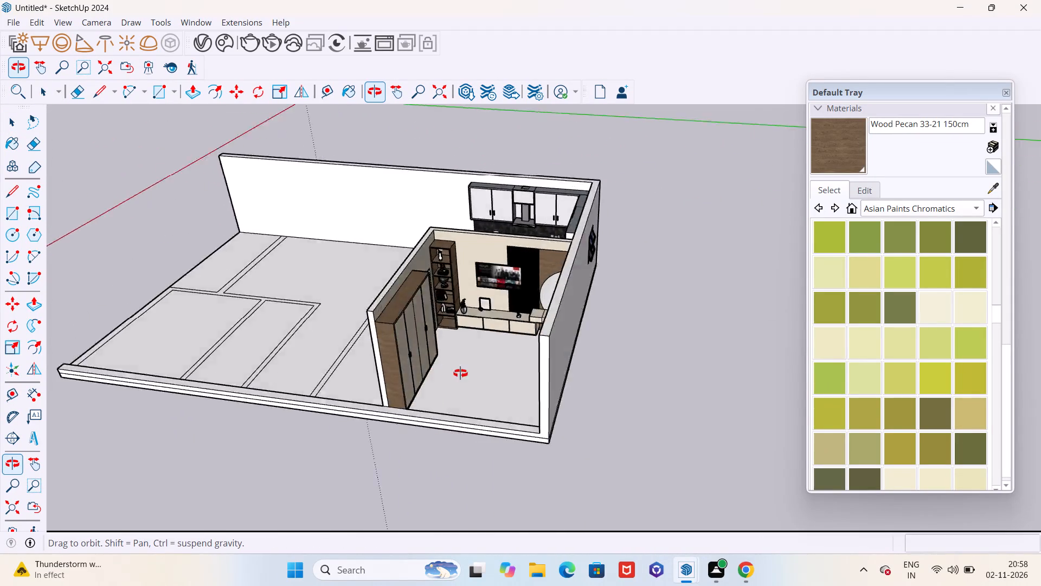
middle_click_drag(460, 373, 657, 309)
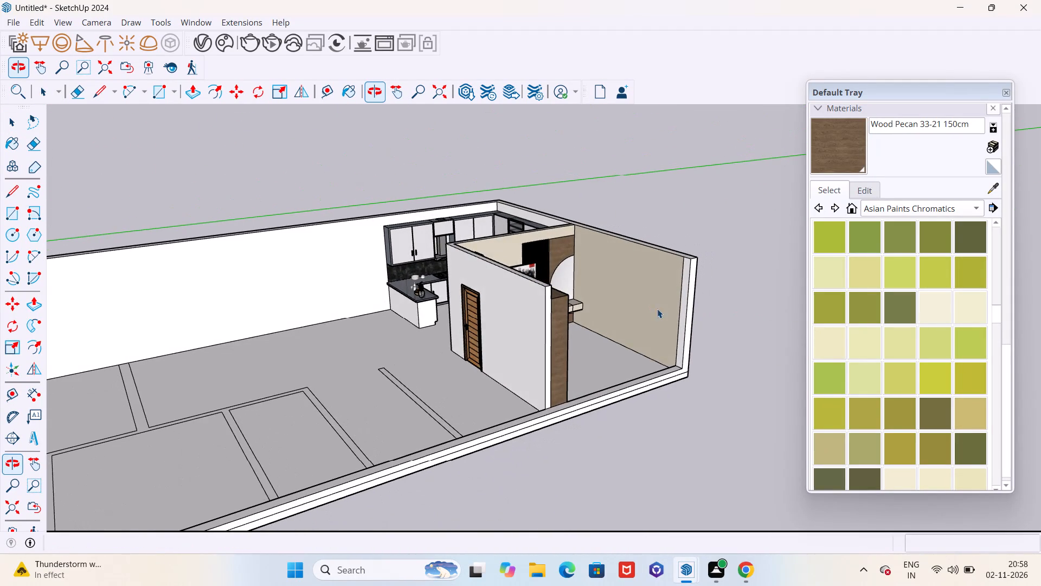
scroll(658, 294, "up", 2)
scroll(656, 296, "down", 1)
middle_click_drag(619, 301, 448, 334)
scroll(494, 308, "up", 5)
scroll(534, 323, "down", 5)
middle_click_drag(548, 345, 444, 298)
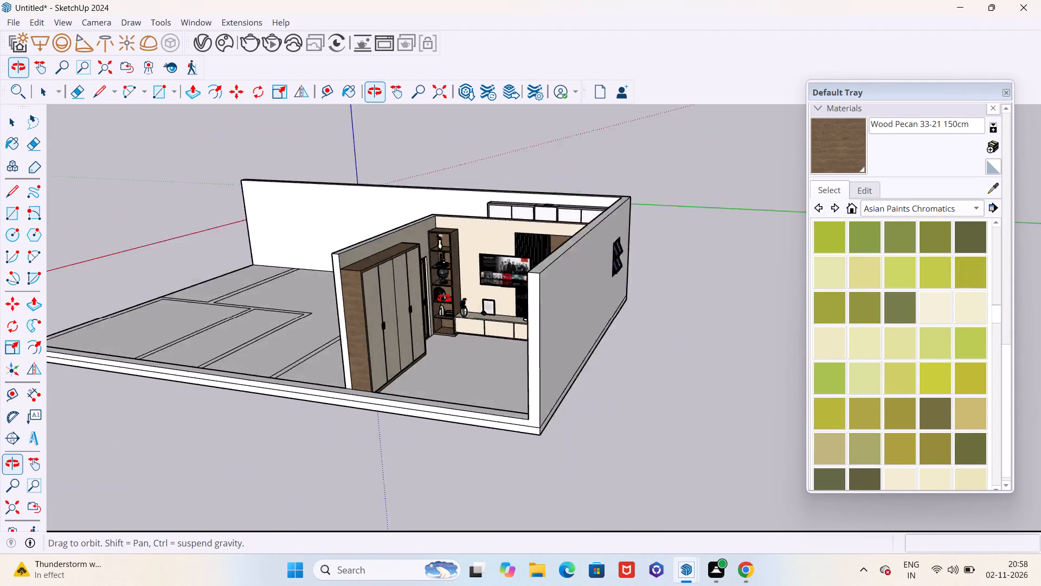
middle_click_drag(444, 298, 718, 404)
scroll(728, 350, "up", 5)
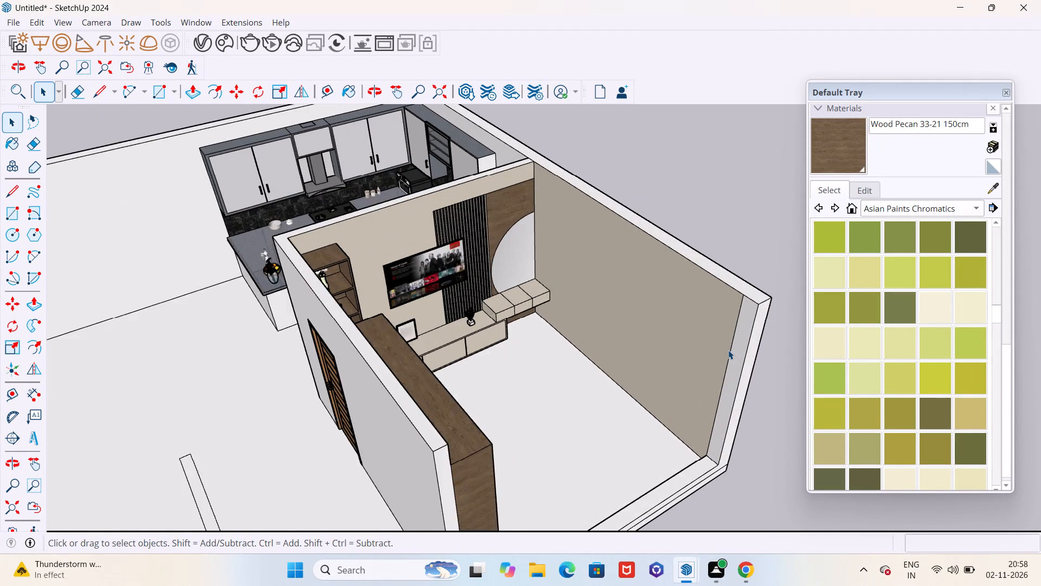
scroll(663, 352, "down", 2)
middle_click_drag(639, 353, 495, 340)
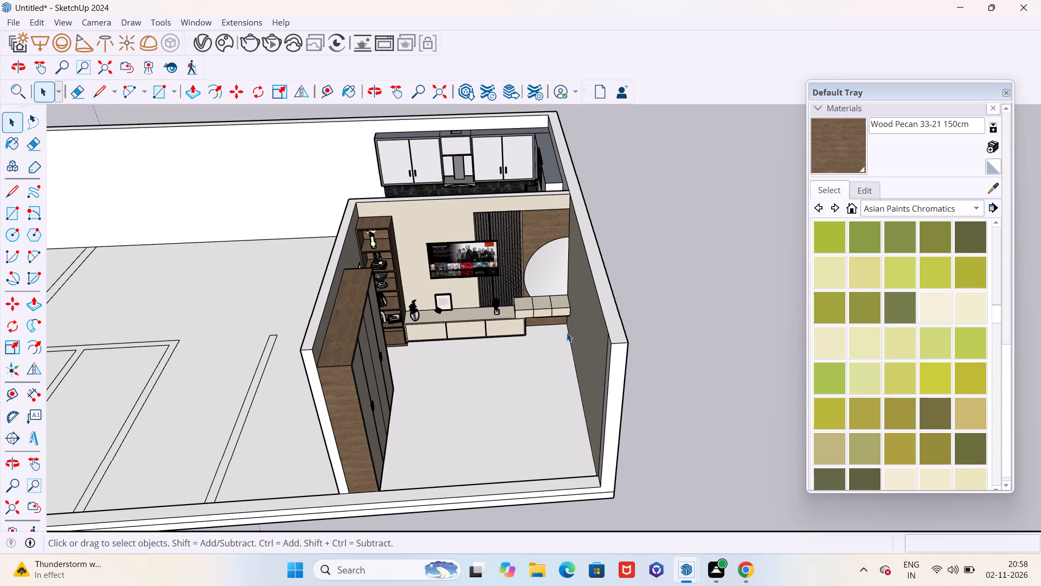
scroll(564, 331, "down", 3)
middle_click_drag(531, 343, 523, 269)
Check which decor pieces on the TV console and bookshelf can be selected separately.
scroll(529, 297, "up", 8)
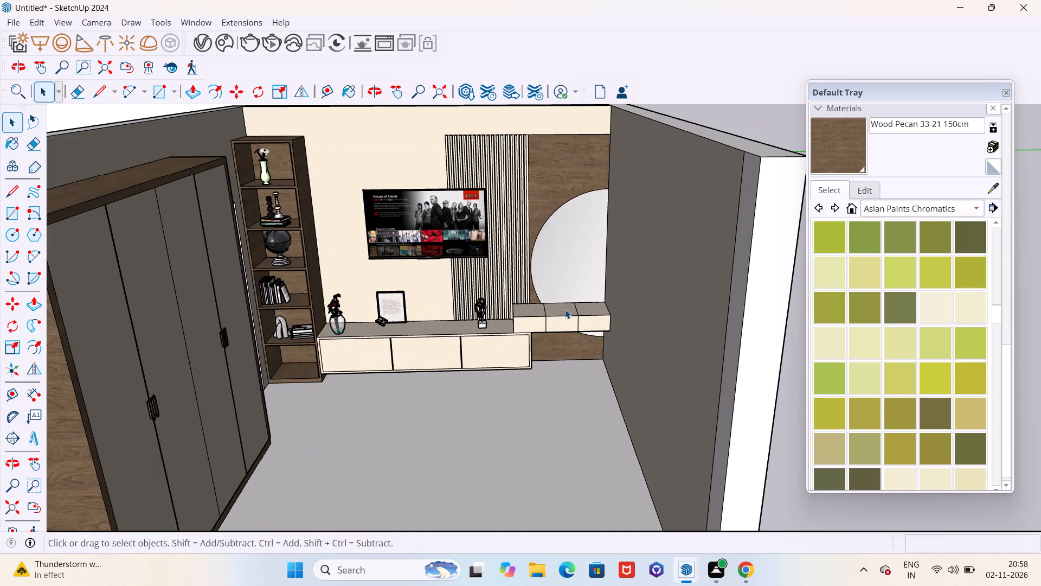
scroll(468, 324, "up", 11)
left_click(492, 328)
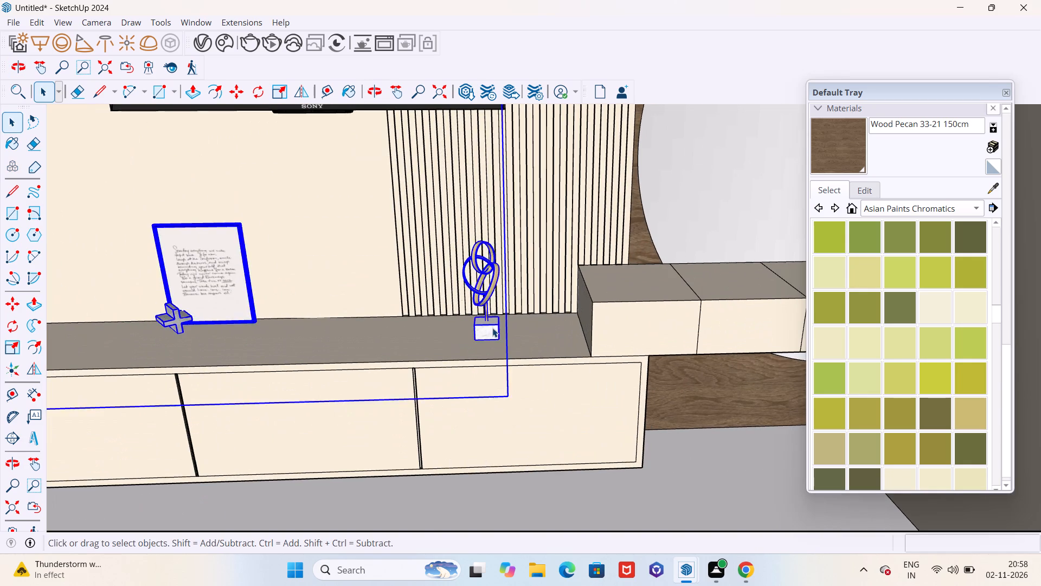
scroll(502, 328, "down", 11)
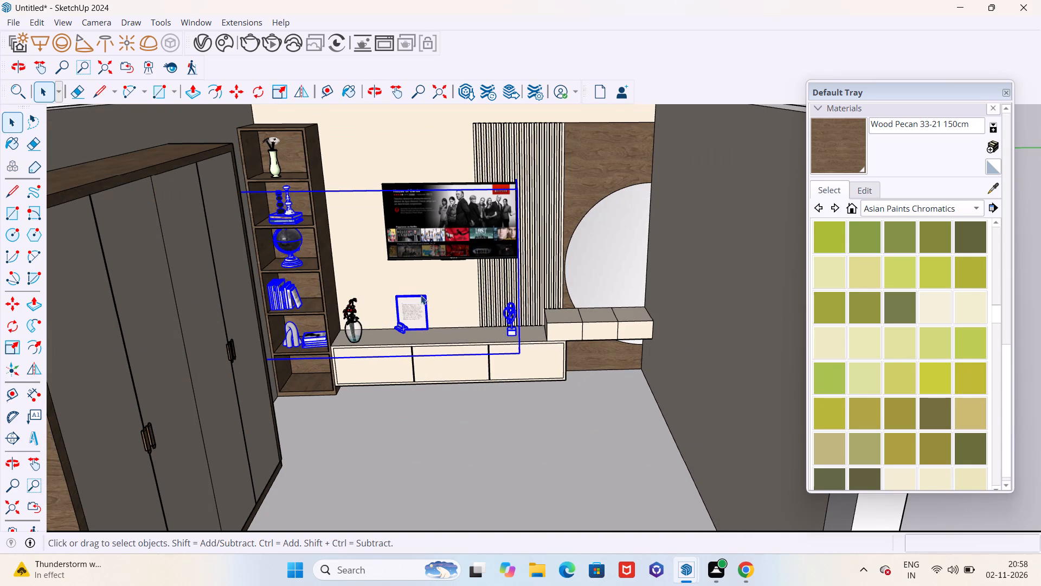
left_click(277, 167)
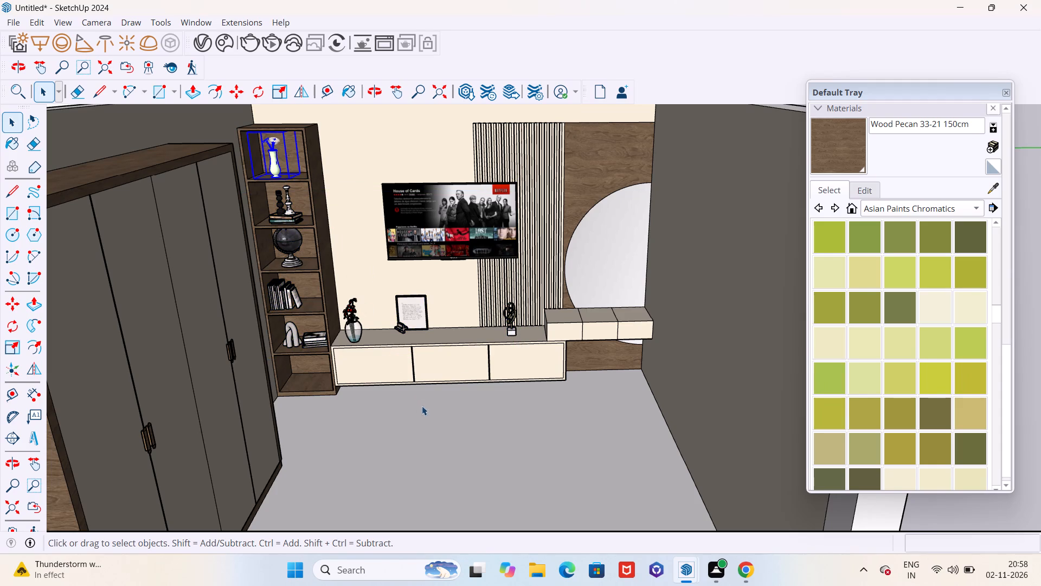
key("Escape")
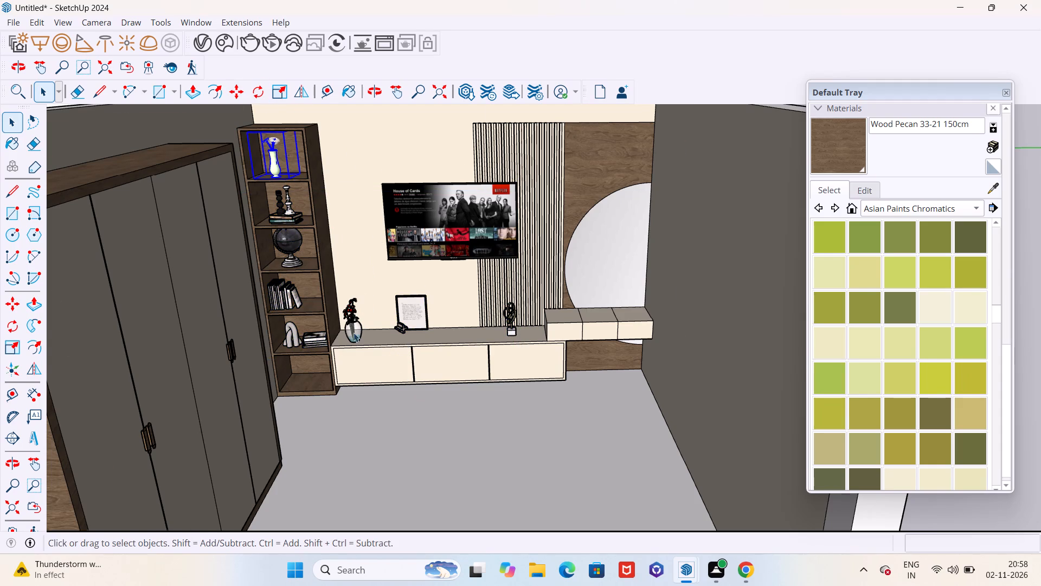
scroll(354, 333, "up", 5)
left_click(354, 332)
scroll(349, 332, "down", 7)
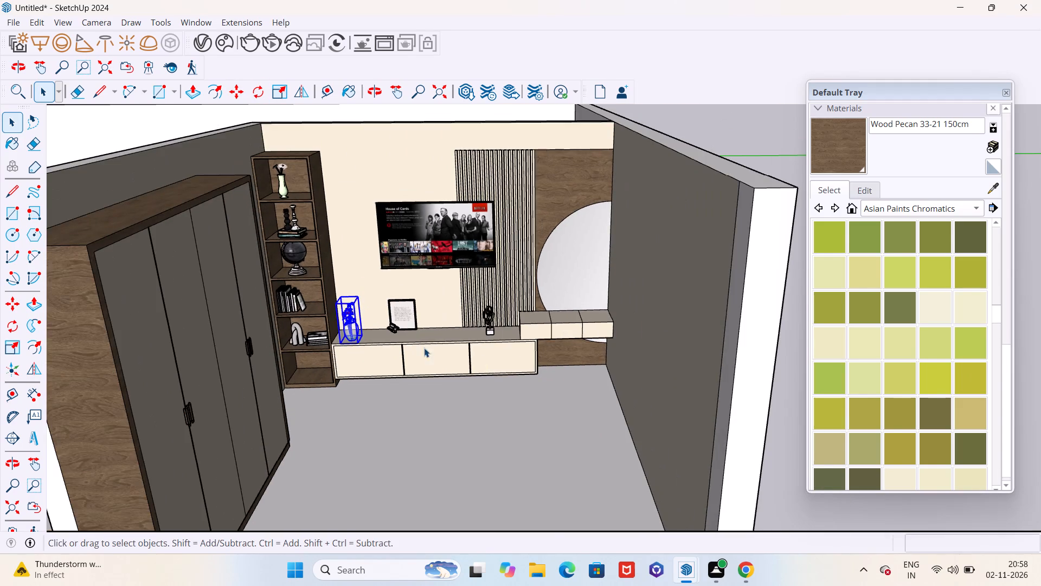
scroll(484, 339, "up", 10)
left_click(495, 330)
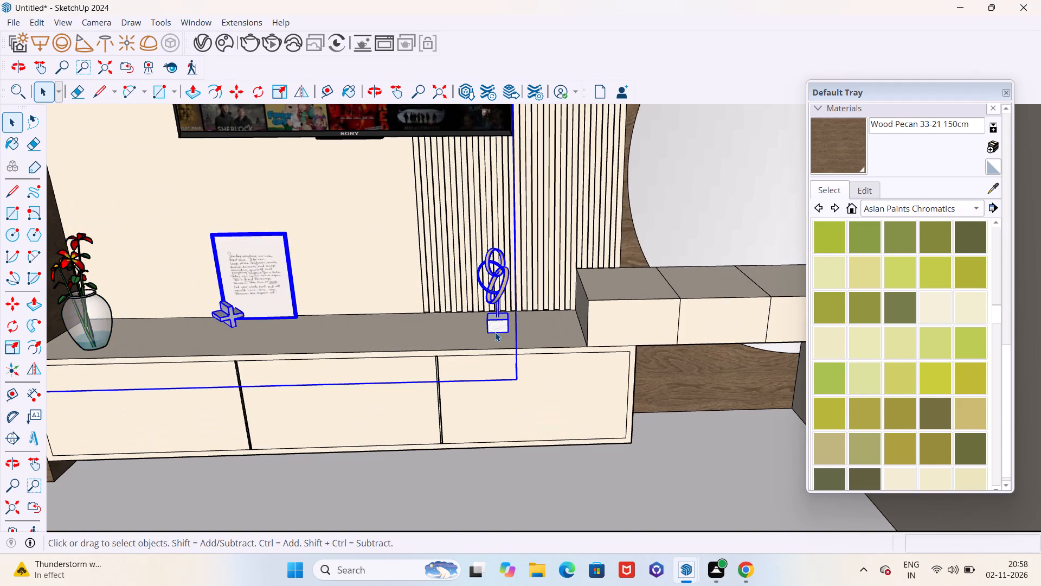
scroll(495, 332, "down", 9)
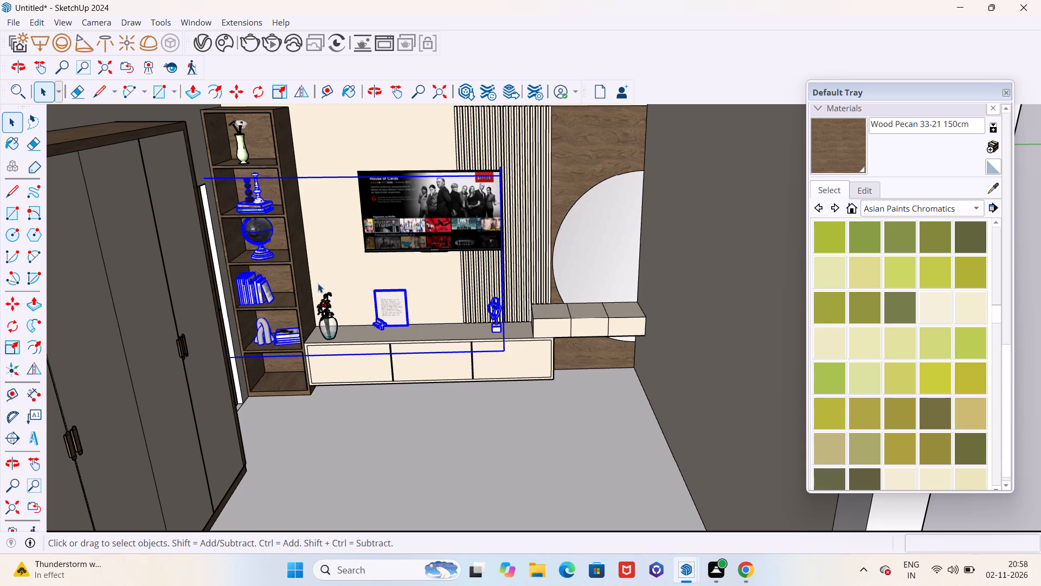
triple_click(242, 153)
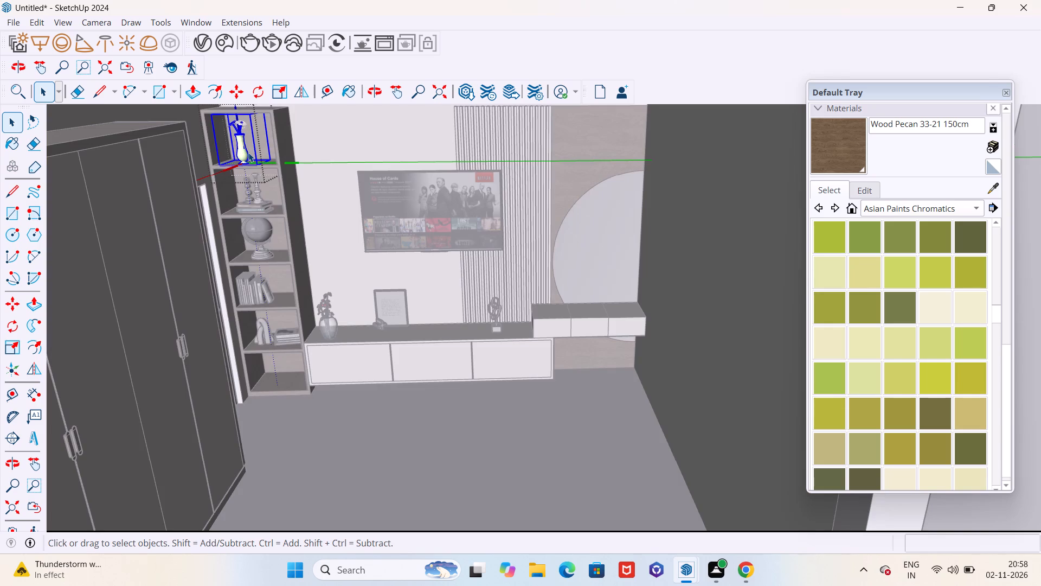
key("Escape")
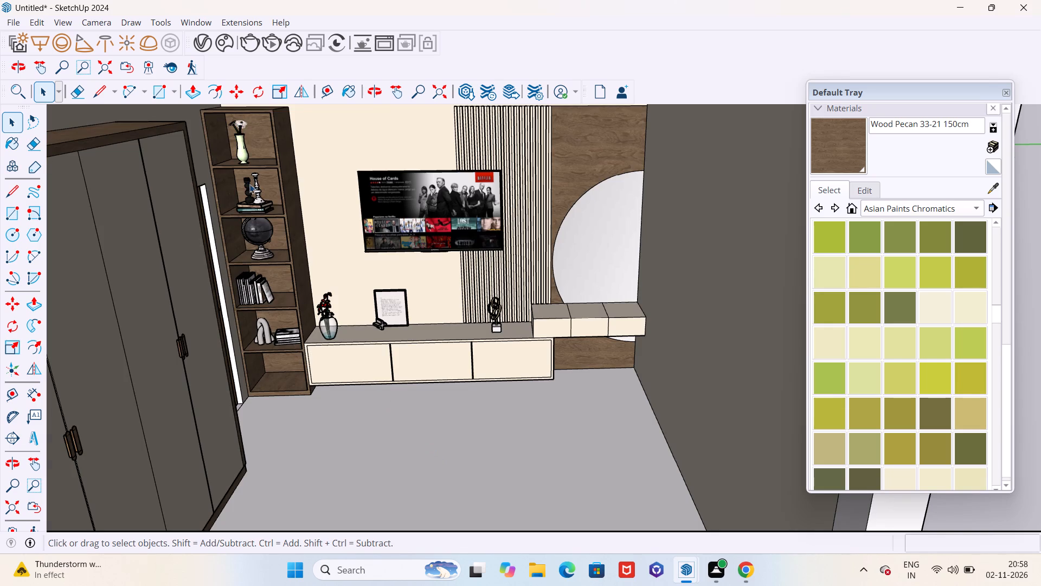
Copy the flower vase from the bookshelf's top compartment about 10' 4 1/2" onto the first raised box beside the TV console.
left_click(245, 152)
scroll(248, 160, "up", 7)
key("m")
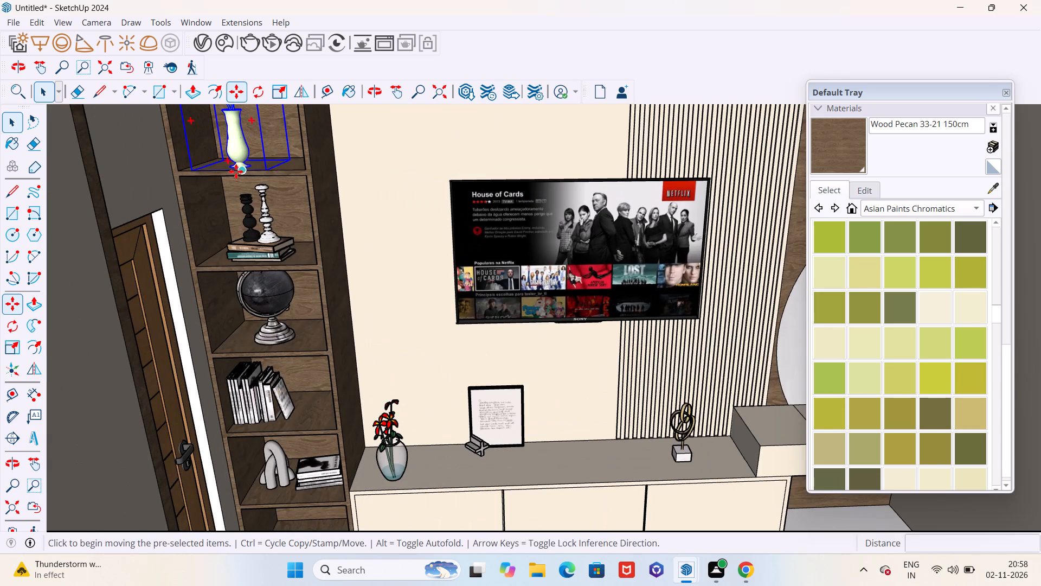
scroll(221, 169, "up", 8)
left_click(248, 167)
scroll(244, 167, "down", 2)
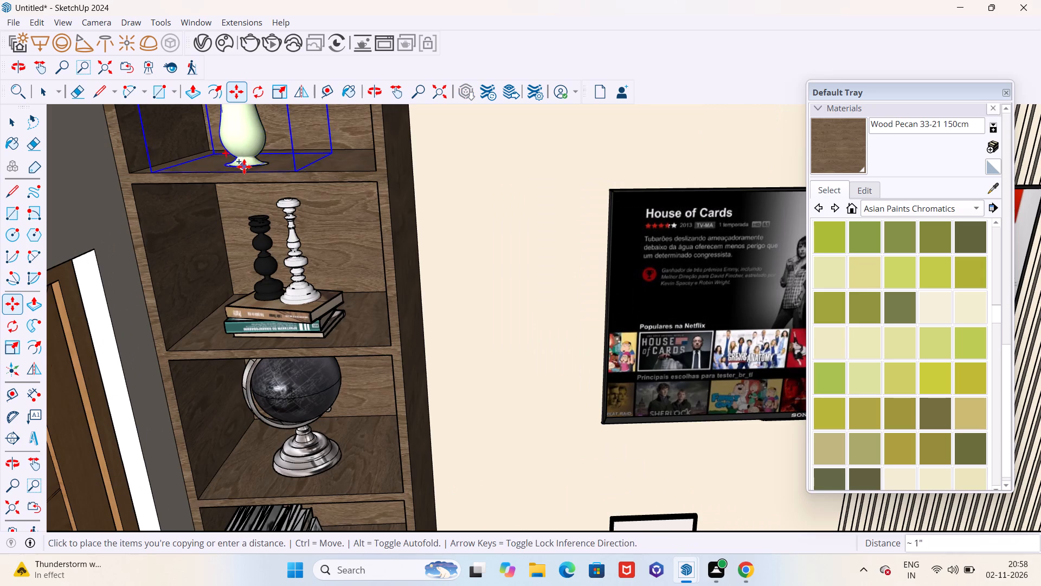
scroll(244, 167, "down", 20)
scroll(244, 167, "down", 3)
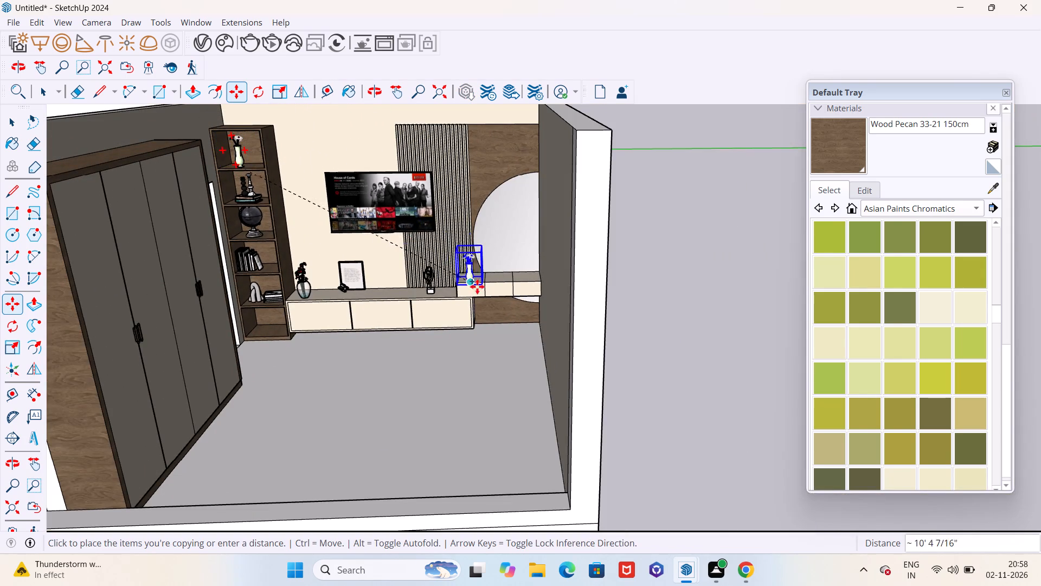
scroll(479, 289, "up", 14)
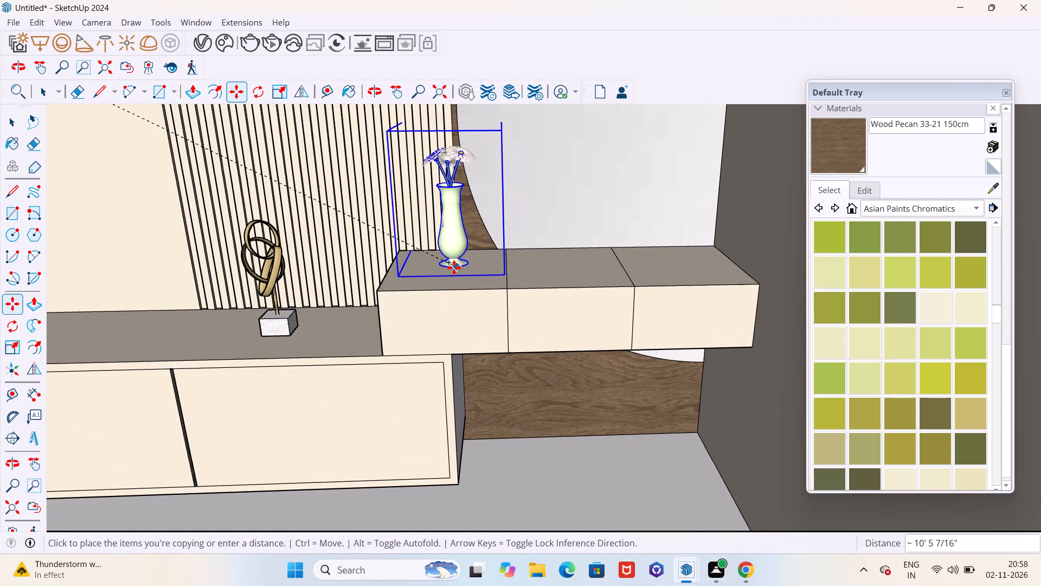
left_click(448, 269)
scroll(573, 305, "down", 5)
key("Escape")
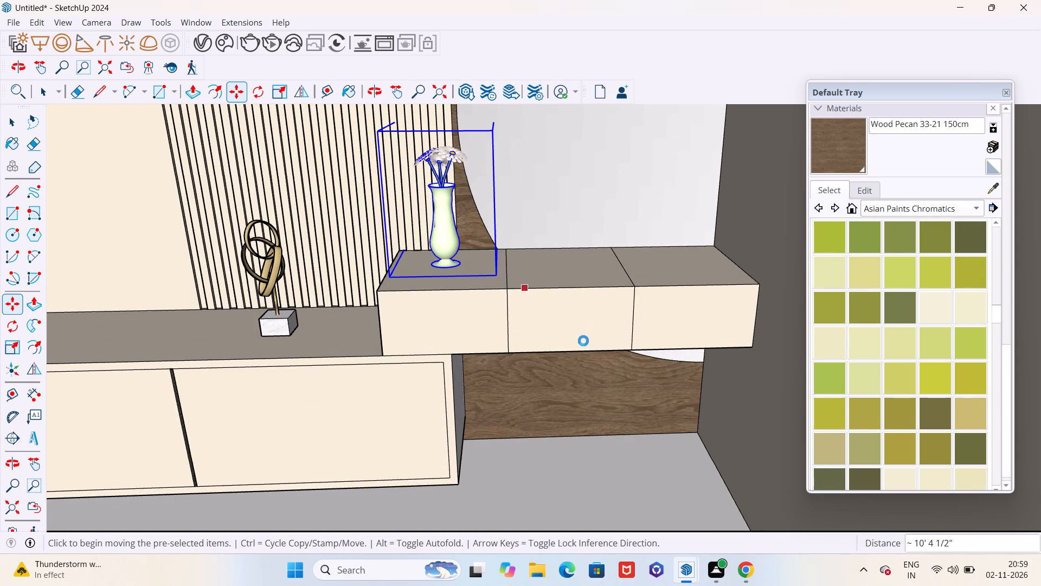
scroll(581, 360, "down", 4)
scroll(580, 364, "up", 1)
scroll(580, 366, "down", 8)
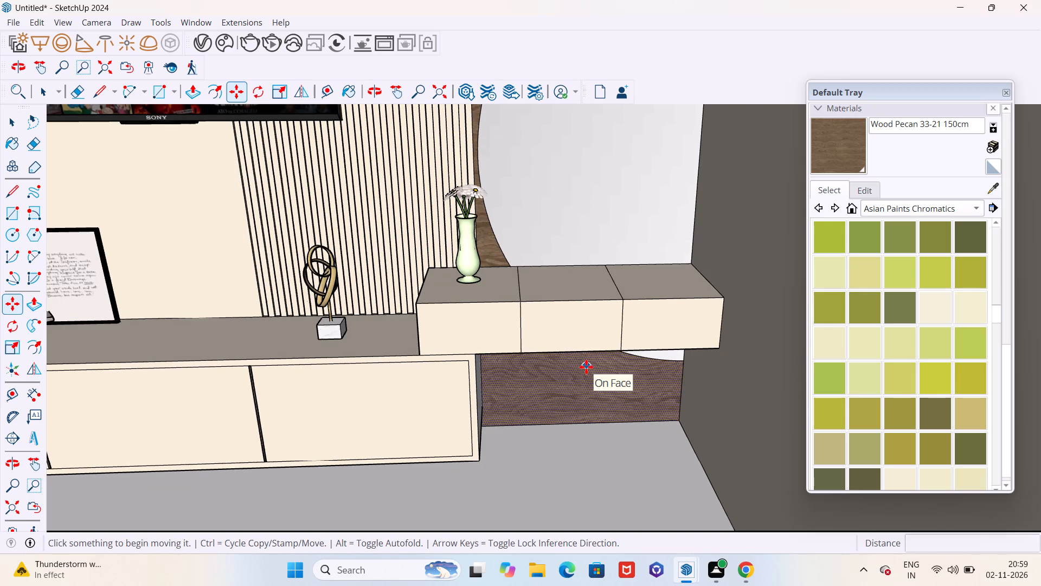
key("Escape")
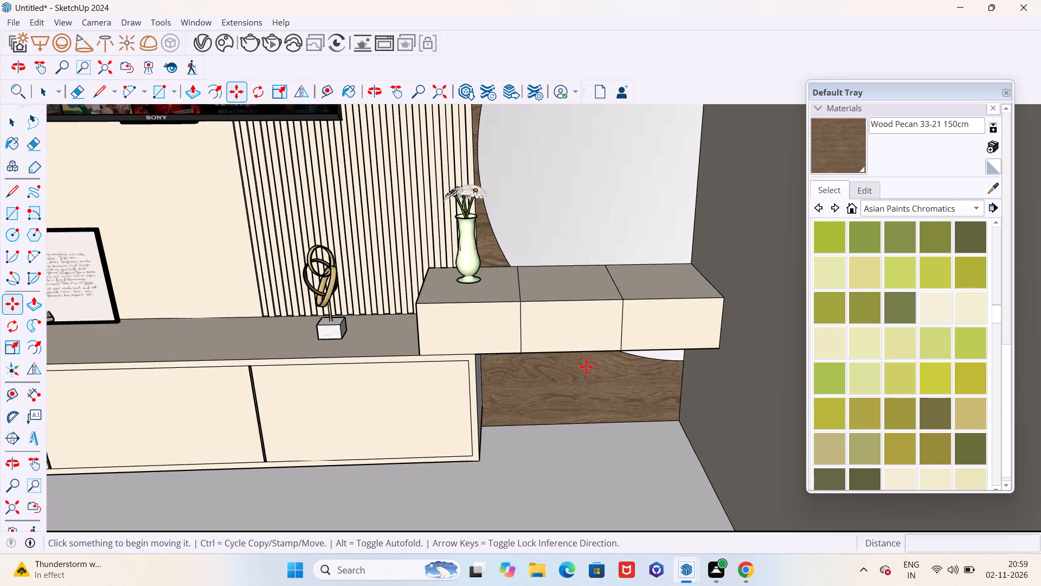
scroll(587, 367, "down", 10)
key("alt+space")
key("space")
scroll(576, 377, "down", 7)
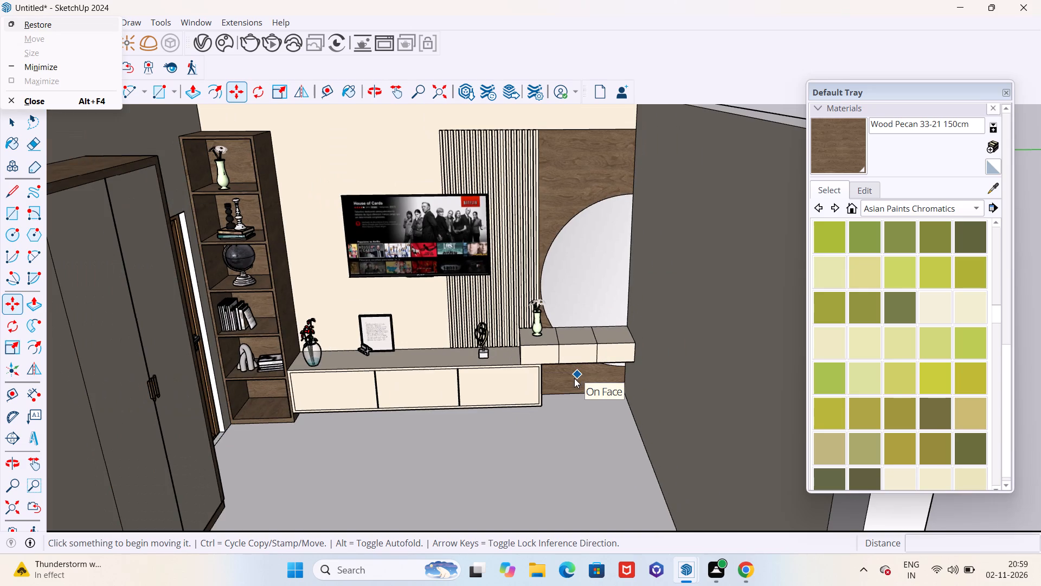
scroll(574, 378, "down", 4)
key("Escape")
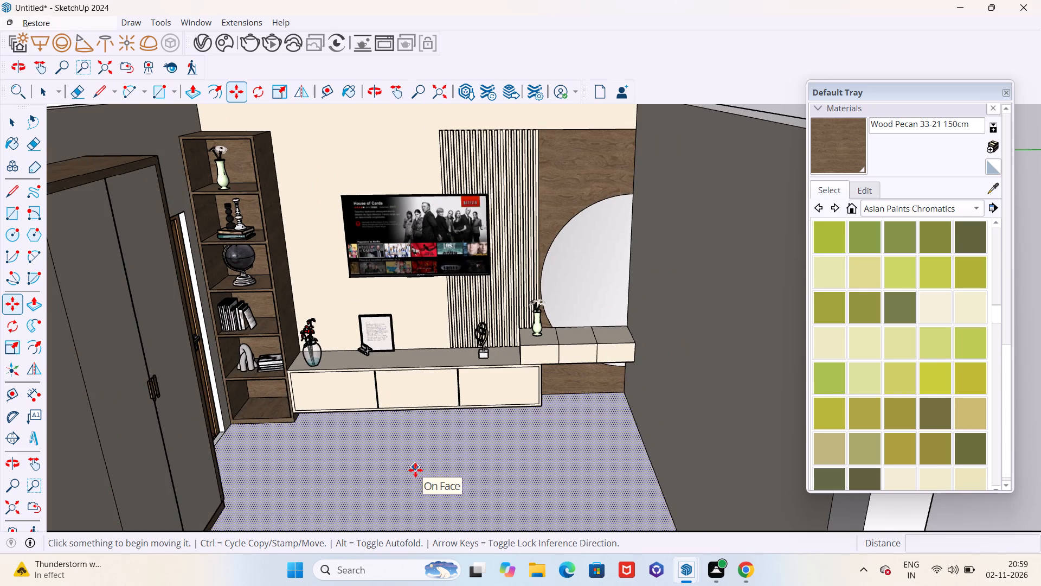
key("space")
Place two horizontal guides on the TV room's blank side wall, 3' above the floor edge and 3' above the first guide.
scroll(404, 397, "down", 6)
scroll(445, 317, "down", 4)
middle_click_drag(381, 381, 445, 335)
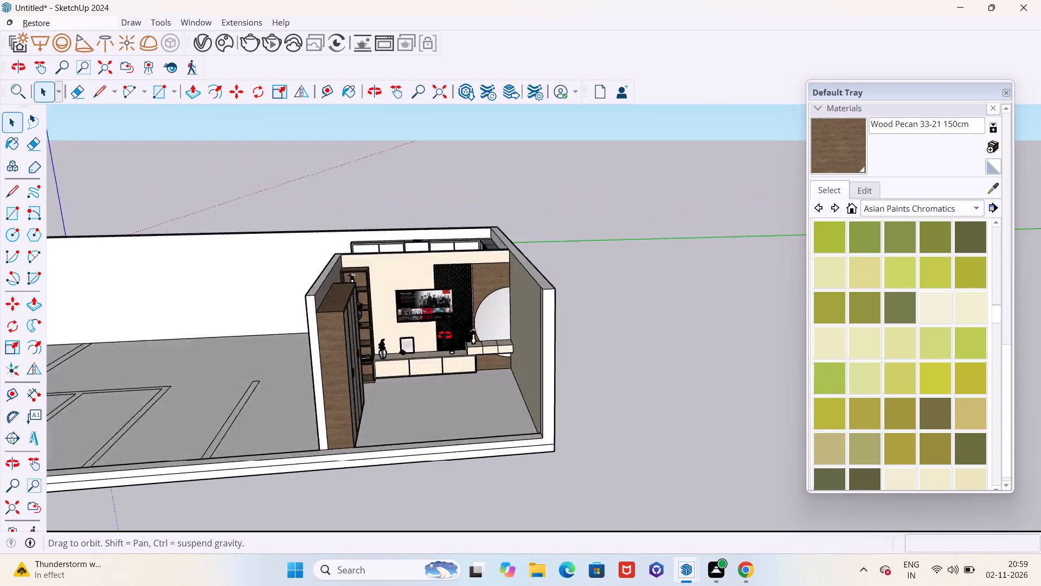
middle_click_drag(445, 335, 421, 391)
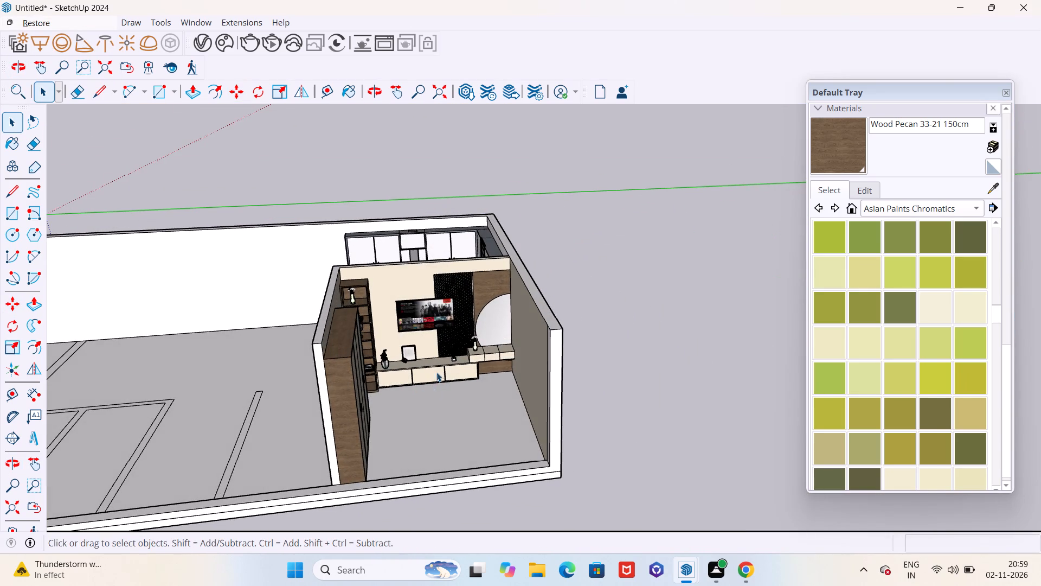
middle_click_drag(372, 334, 432, 305)
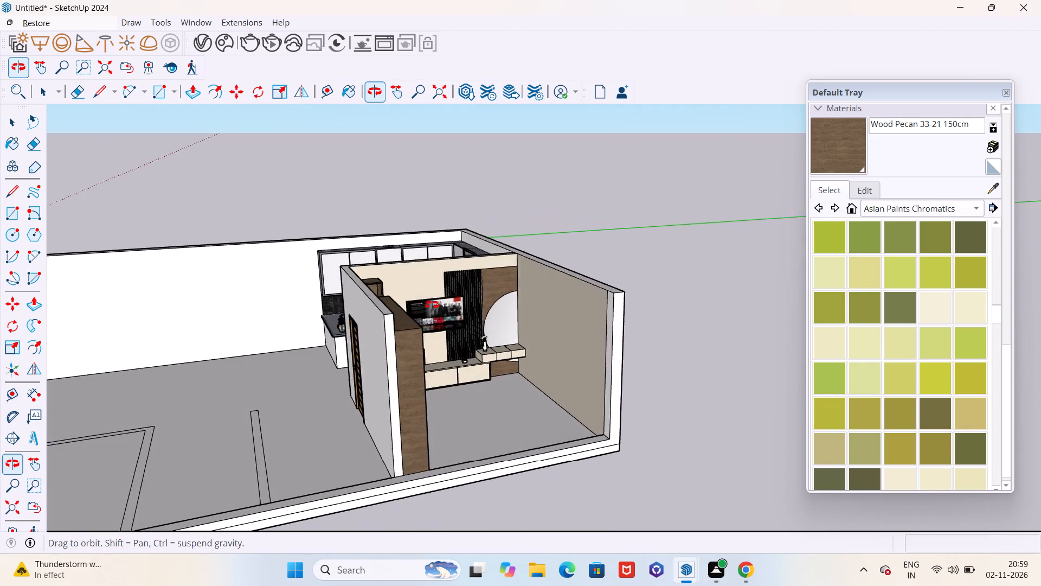
middle_click_drag(432, 305, 435, 306)
scroll(606, 336, "up", 5)
scroll(538, 306, "down", 6)
middle_click_drag(509, 303, 640, 341)
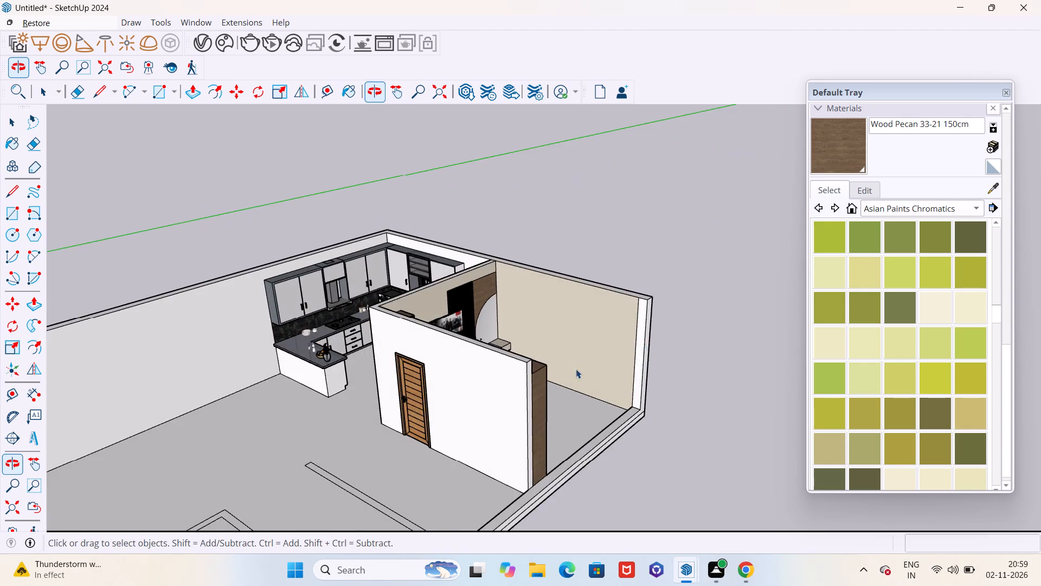
scroll(560, 371, "up", 6)
middle_click_drag(569, 372, 582, 405)
scroll(582, 408, "up", 1)
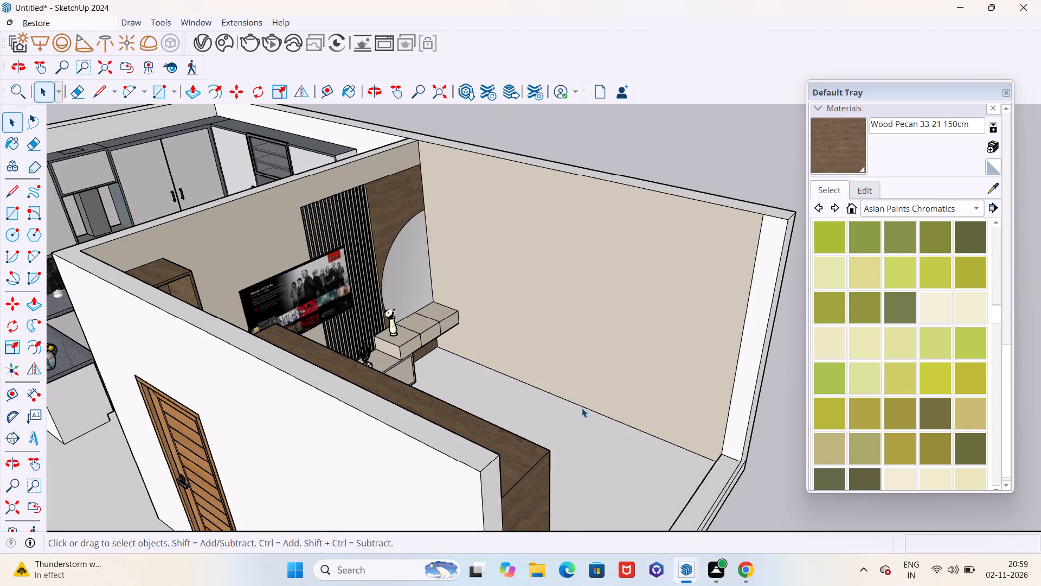
key("t")
left_click(582, 408)
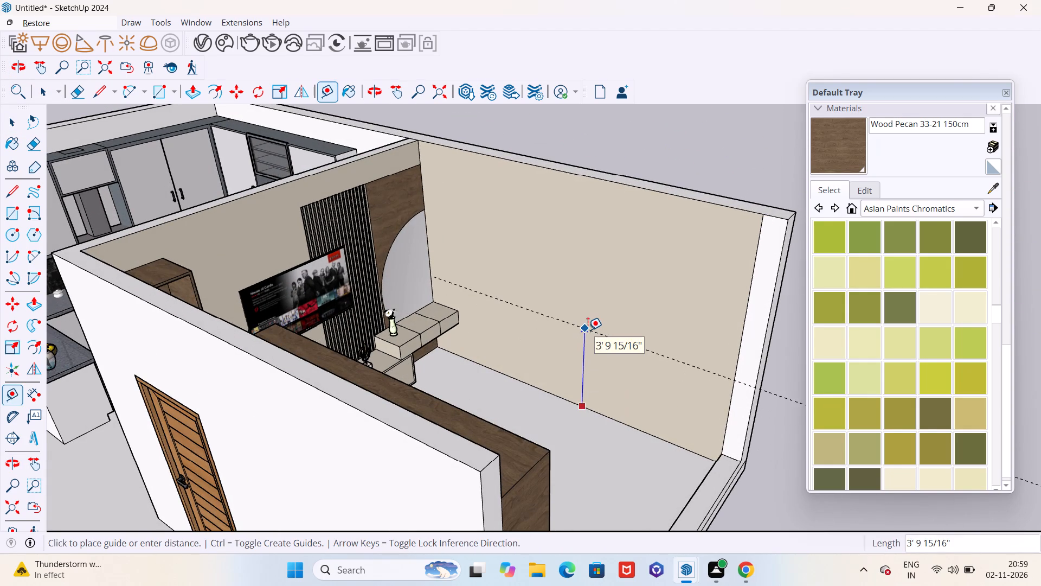
type("3'")
key("Return")
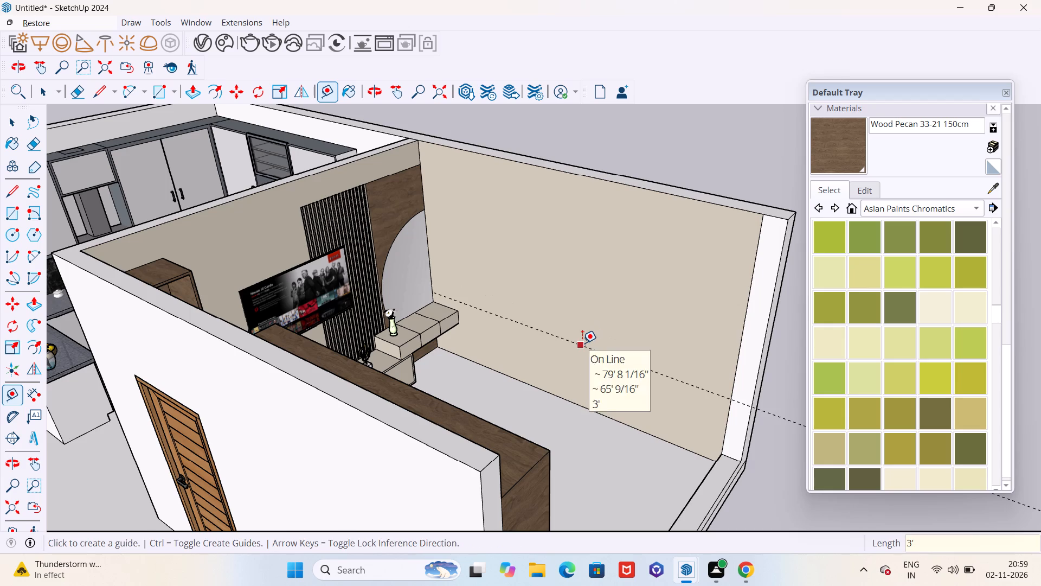
left_click(582, 343)
type("3'")
key("Return")
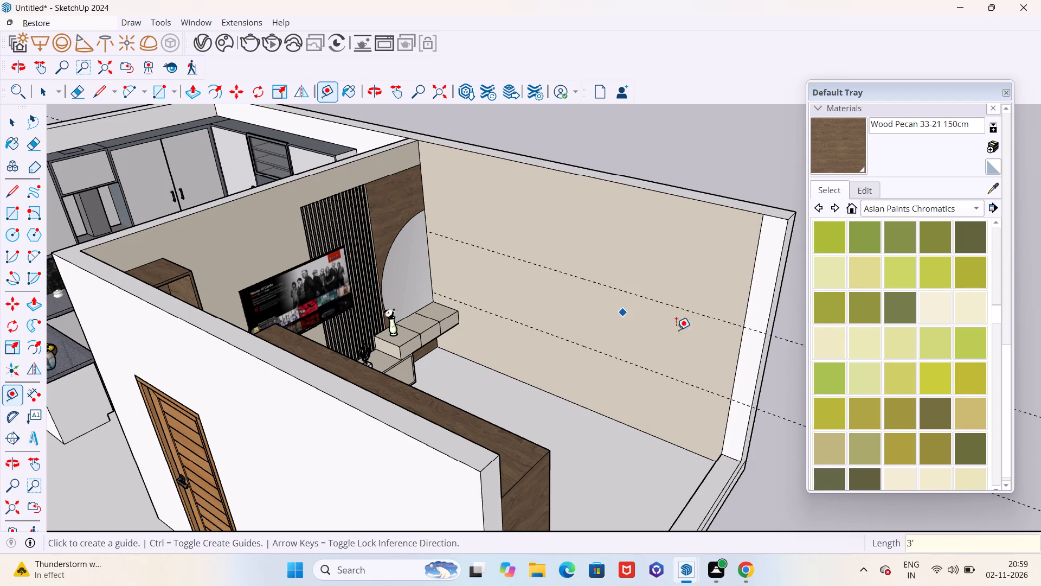
Place a vertical guide on the side wall about 5' 10 1/2" in from its open end edge.
left_click(738, 348)
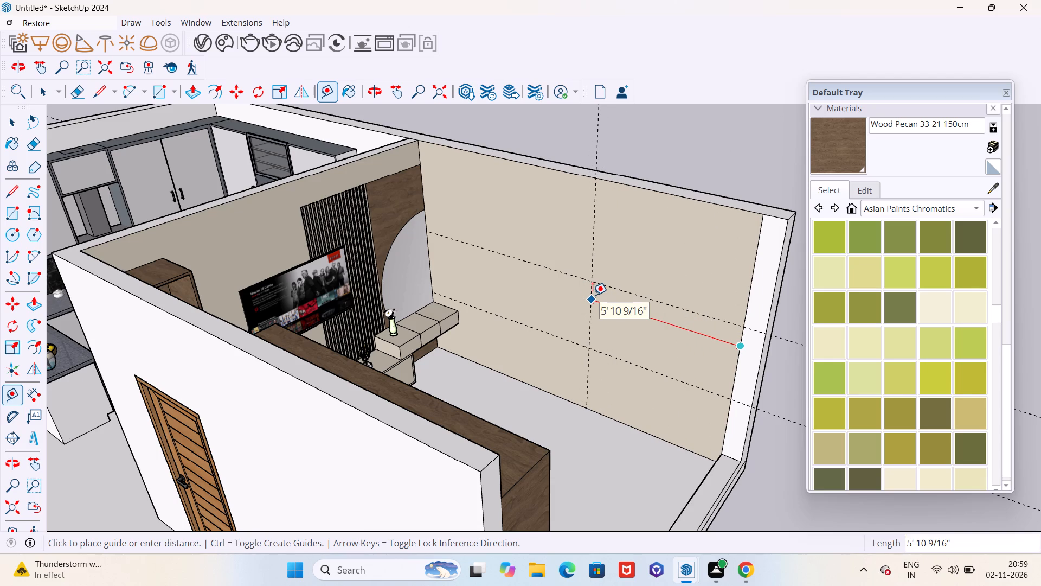
left_click(593, 295)
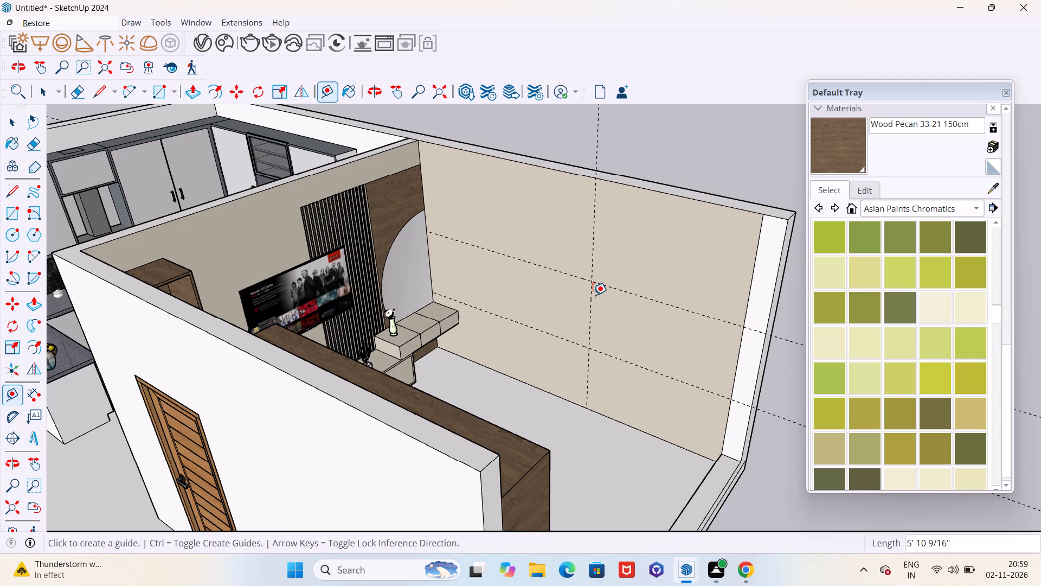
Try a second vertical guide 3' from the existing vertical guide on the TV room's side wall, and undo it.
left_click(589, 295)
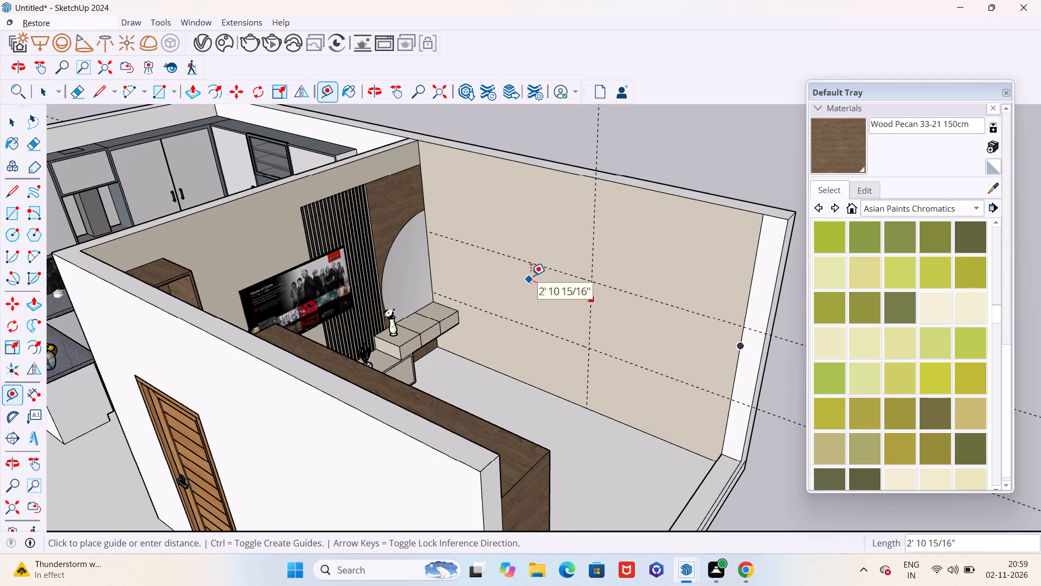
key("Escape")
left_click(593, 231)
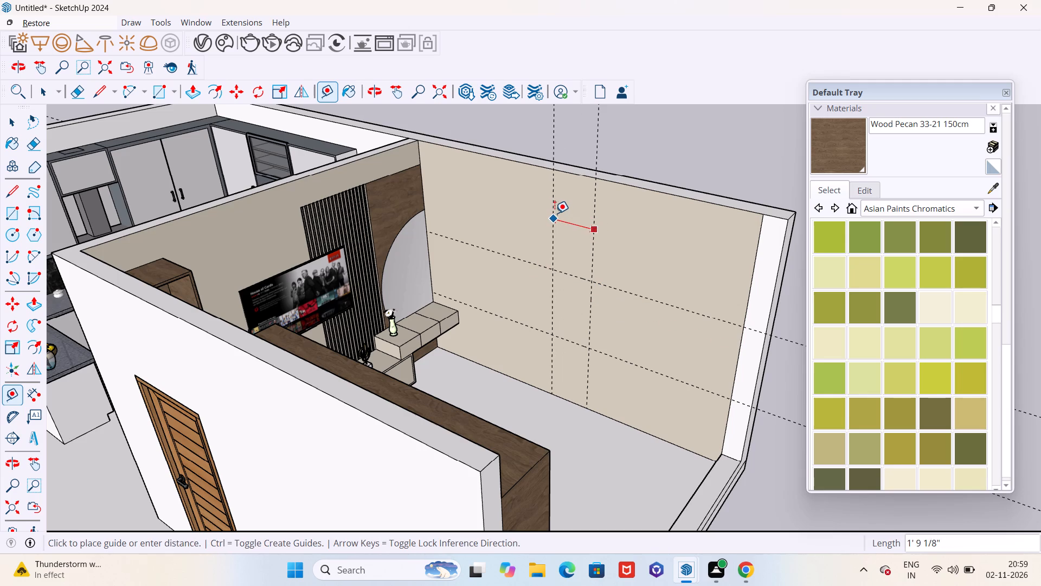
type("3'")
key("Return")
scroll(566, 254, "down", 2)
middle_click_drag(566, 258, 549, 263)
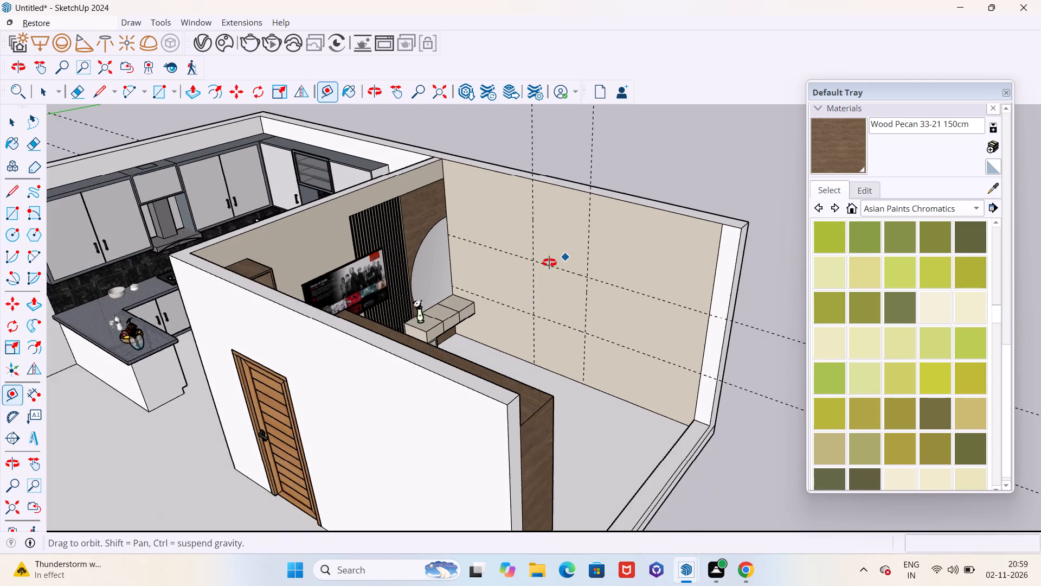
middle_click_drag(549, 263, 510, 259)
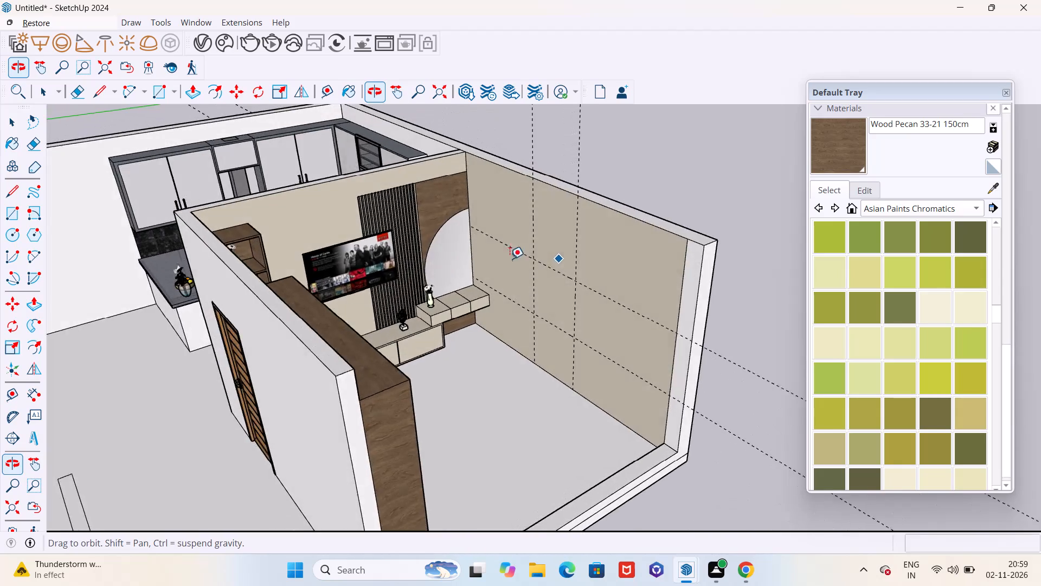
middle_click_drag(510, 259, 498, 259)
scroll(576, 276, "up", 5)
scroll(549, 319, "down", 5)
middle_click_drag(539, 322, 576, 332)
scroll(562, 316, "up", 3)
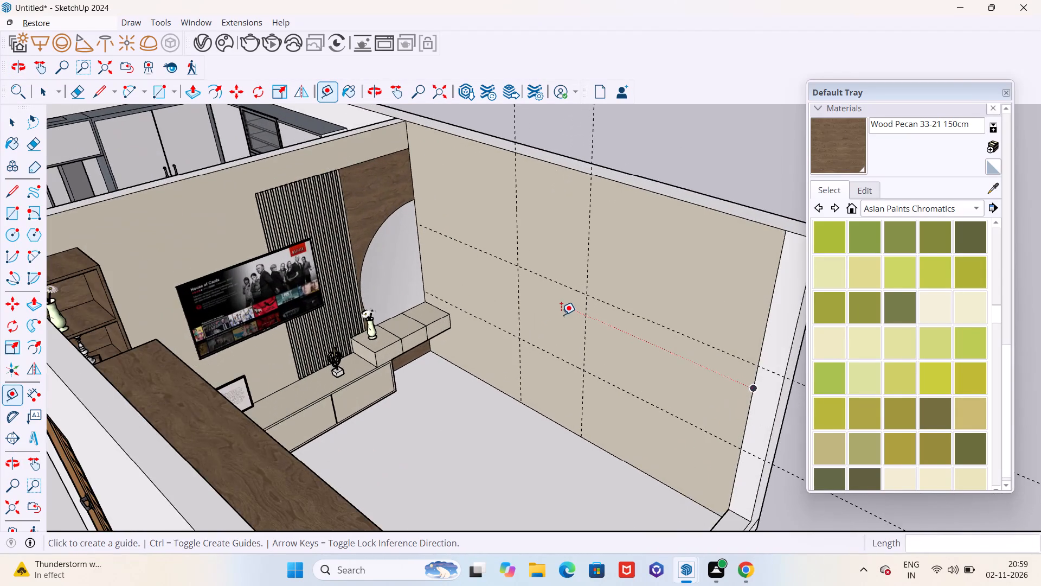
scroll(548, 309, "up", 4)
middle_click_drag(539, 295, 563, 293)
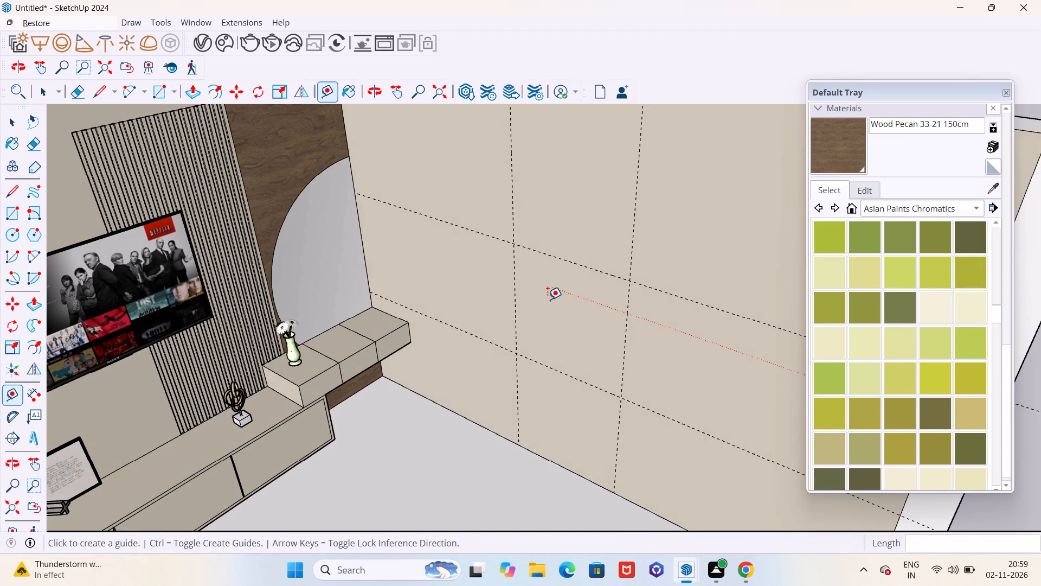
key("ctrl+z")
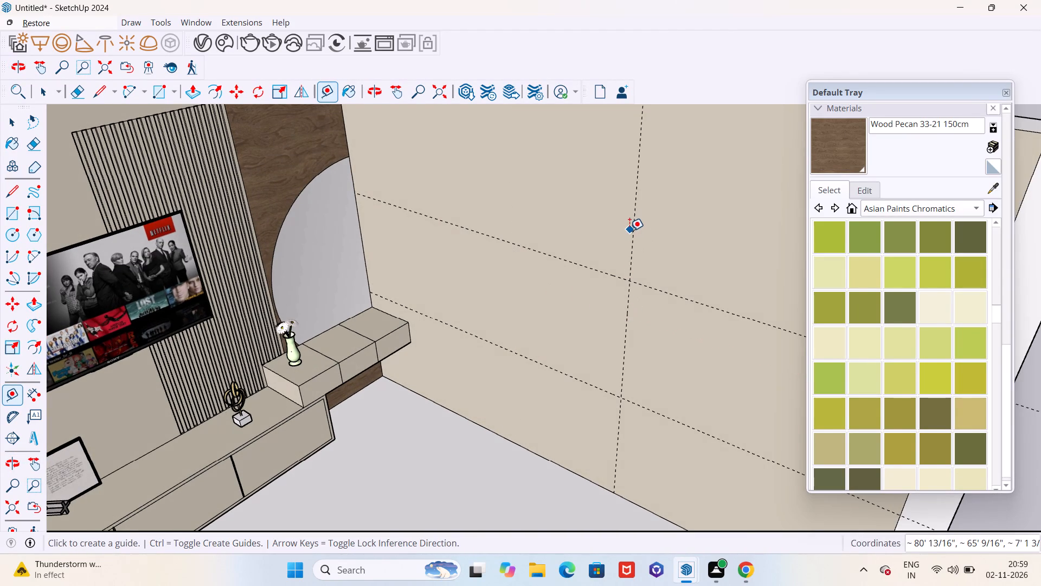
Undo the remaining vertical guide on the side wall.
left_click(631, 228)
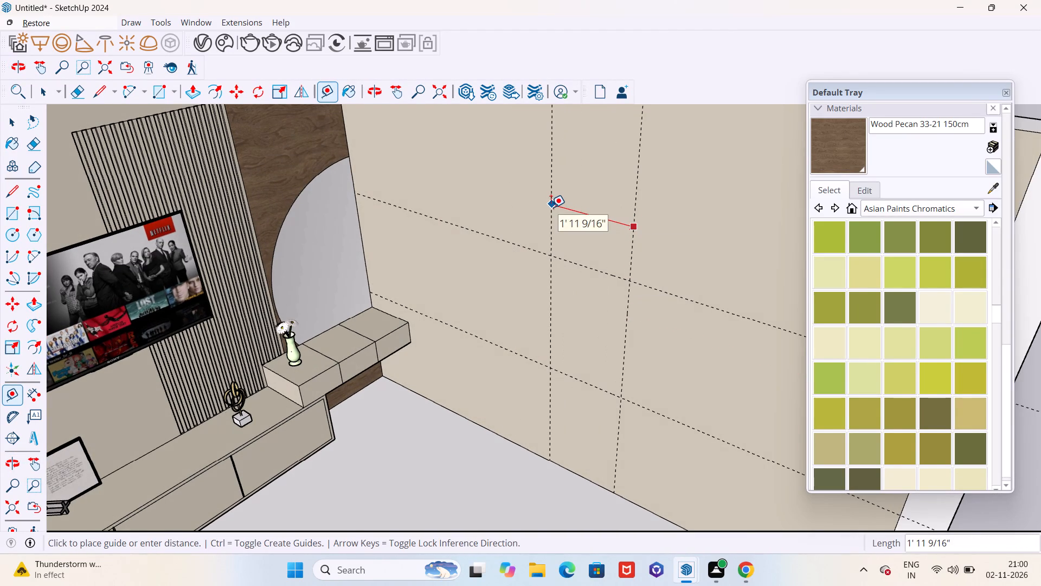
key("Escape")
key("ctrl+z")
Place two vertical guides on the side wall, 5' in from its open end edge and 4' further in from the first.
scroll(527, 225, "down", 9)
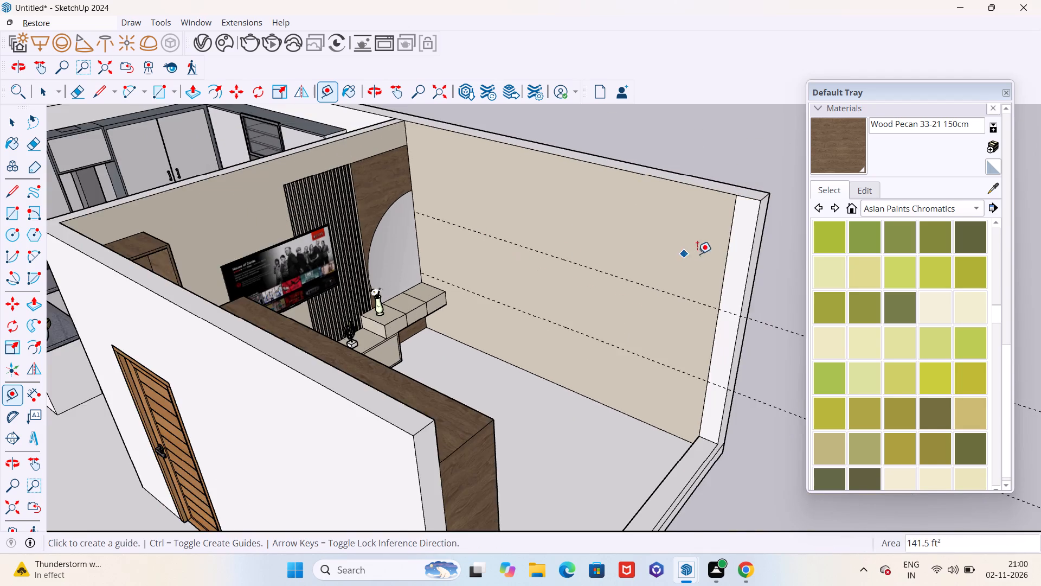
scroll(722, 256, "up", 4)
left_click(730, 258)
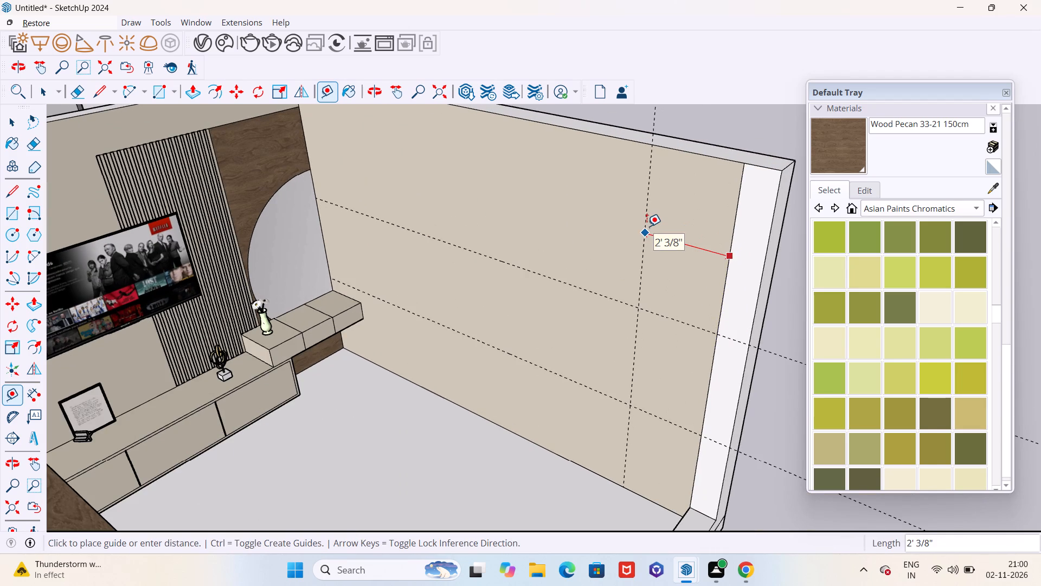
type("5'")
key("Return")
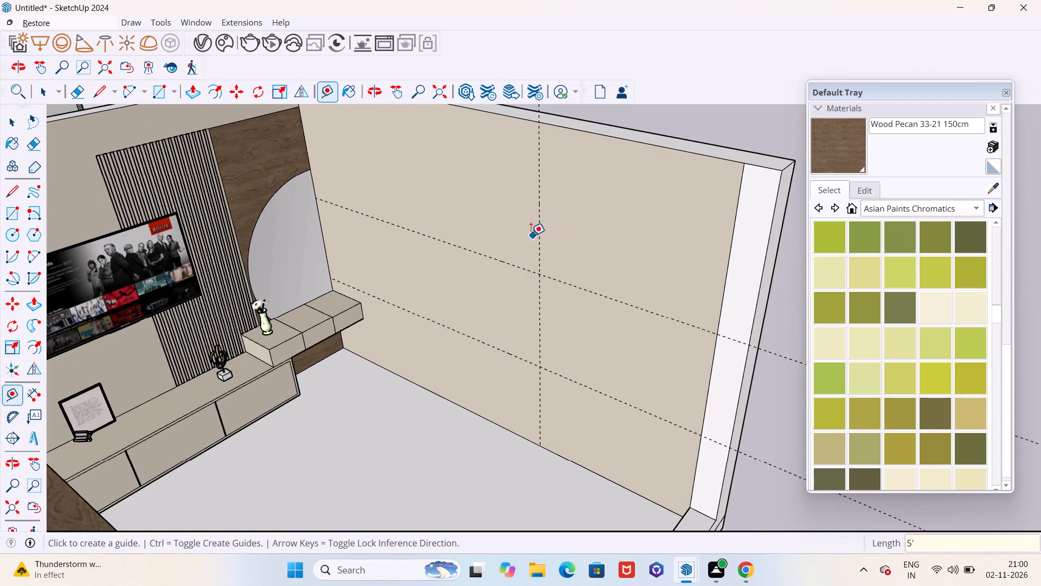
left_click(542, 225)
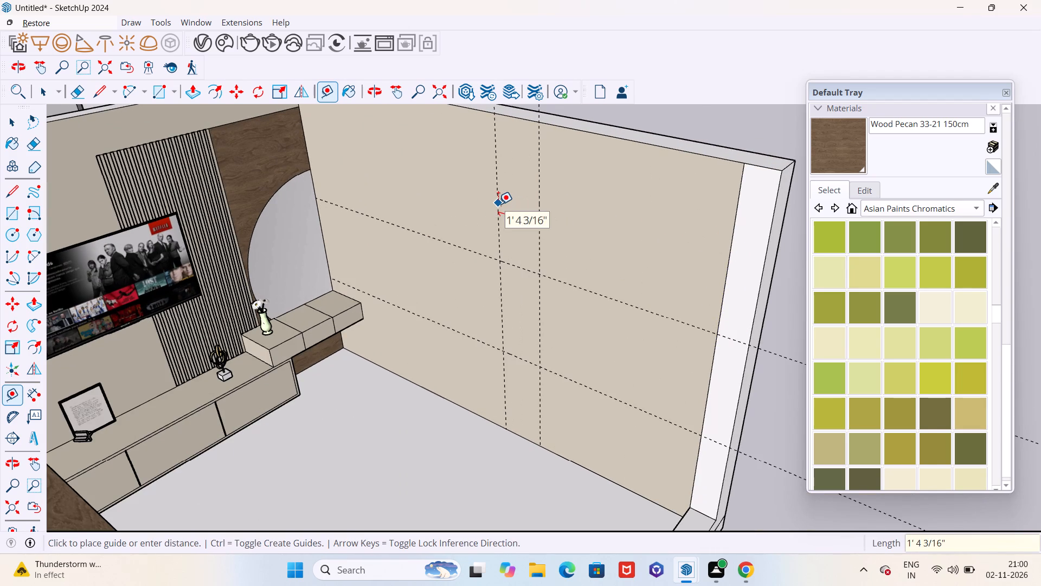
type("4'")
key("Return")
Draw a 4' by 3' rectangle on the side wall between the intersections of the horizontal and vertical guides.
scroll(506, 229, "down", 3)
middle_click_drag(501, 233, 554, 254)
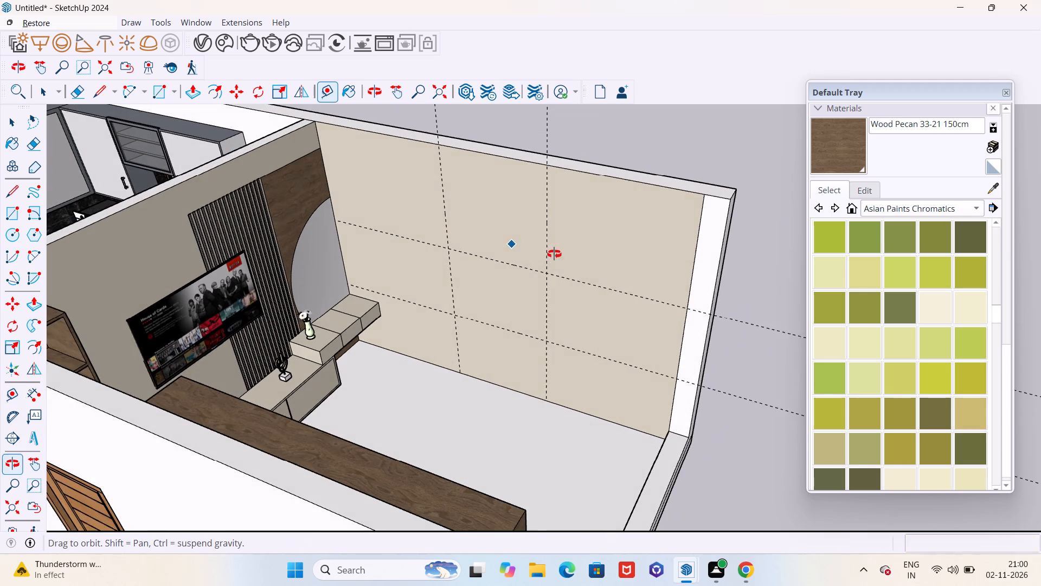
middle_click_drag(554, 254, 555, 254)
key("e")
key("r")
scroll(449, 259, "up", 4)
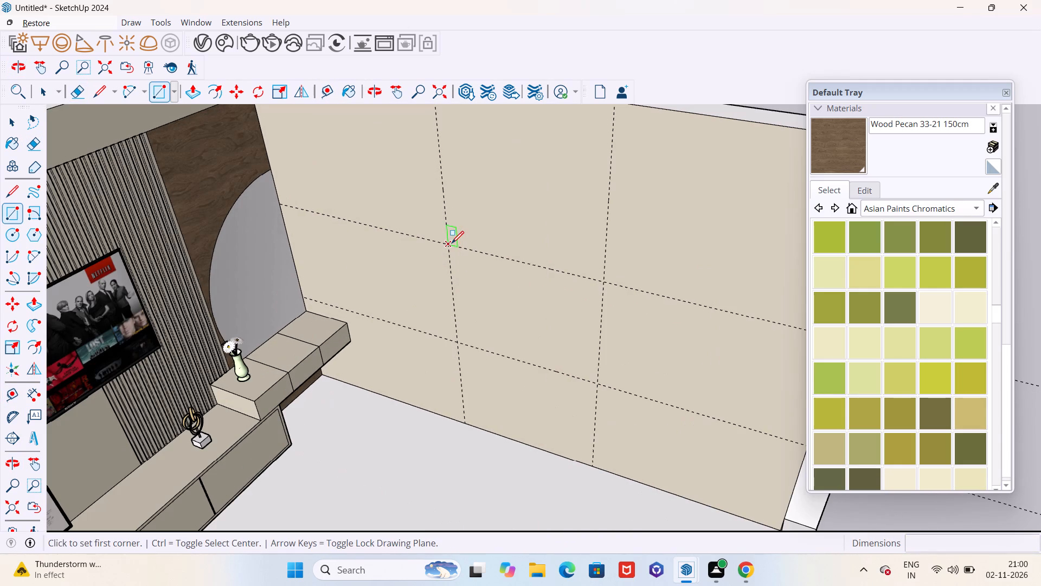
left_click(452, 243)
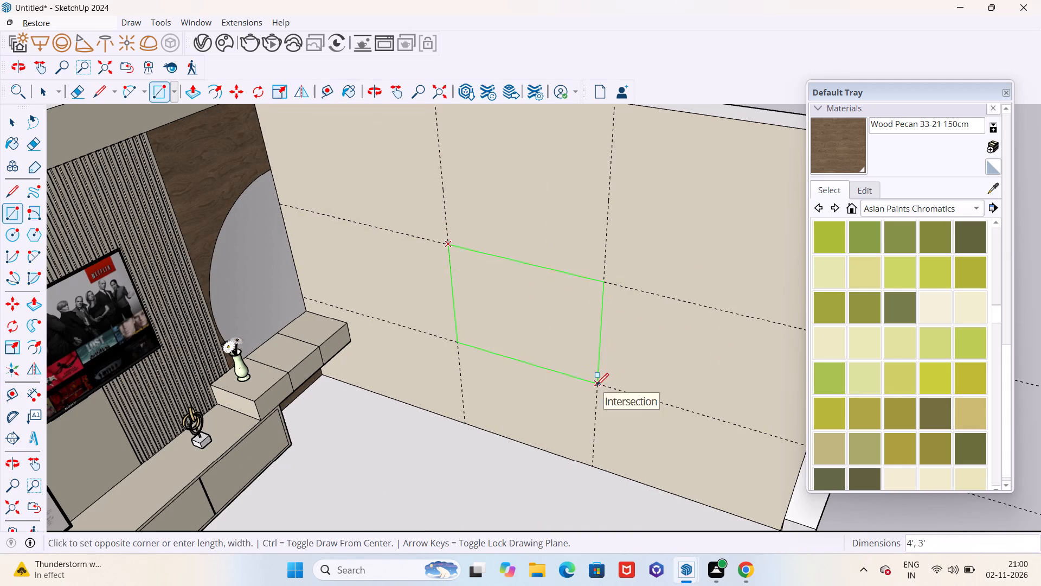
left_click(596, 385)
Push the rectangle 9" through the side wall to cut out a window opening.
scroll(616, 391, "down", 5)
middle_click_drag(633, 392, 433, 450)
key("p")
scroll(479, 377, "up", 3)
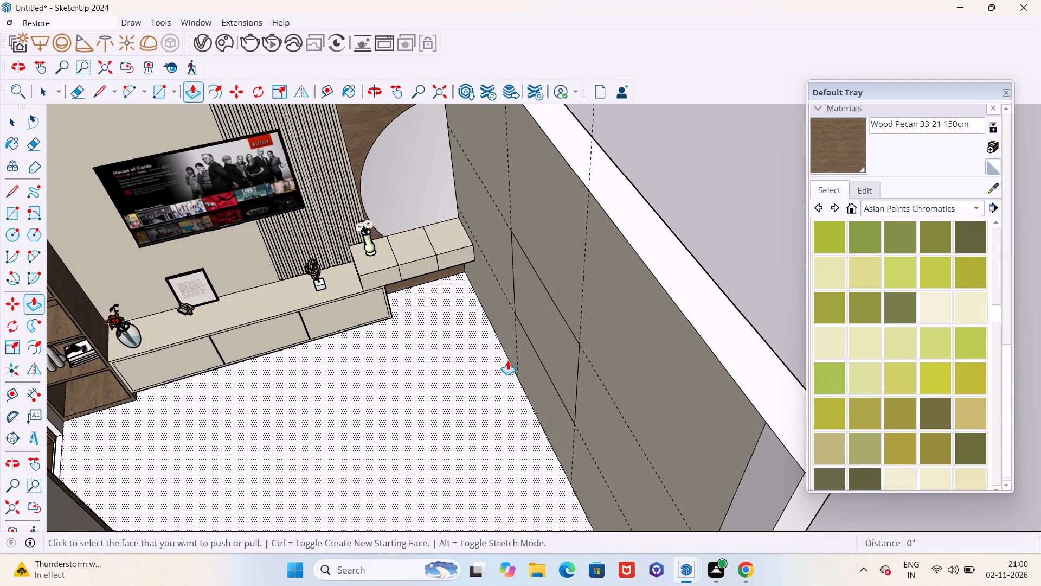
left_click(547, 334)
middle_click_drag(552, 333, 485, 368)
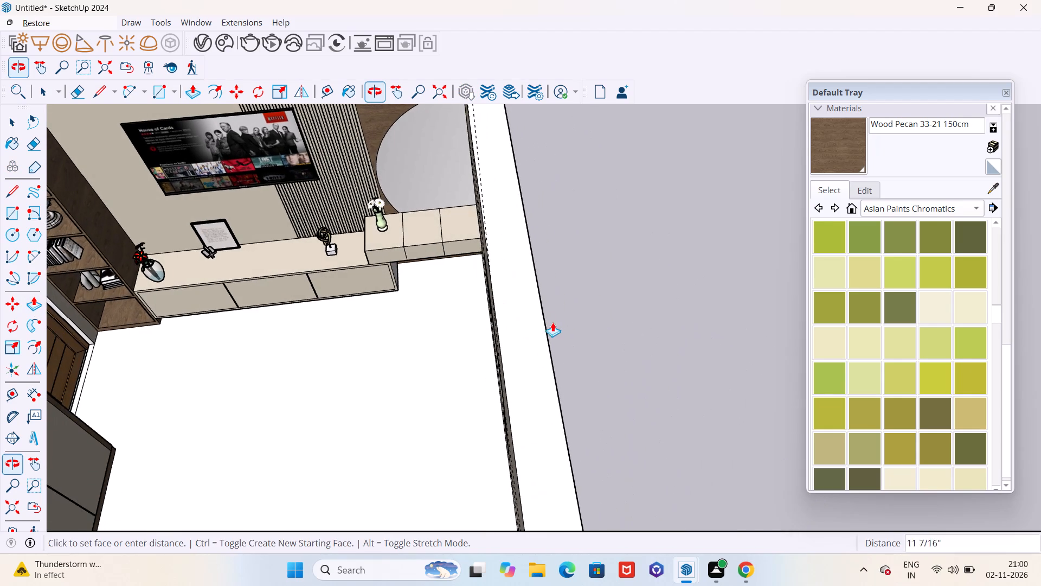
left_click(547, 328)
scroll(561, 324, "down", 6)
middle_click_drag(453, 409, 652, 326)
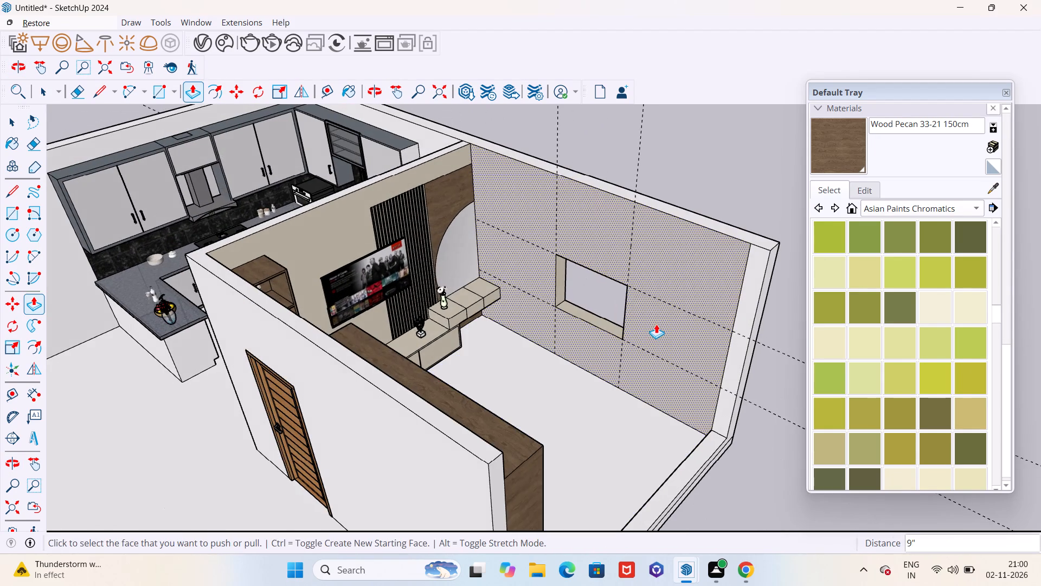
key("space")
Delete all guides from the model.
middle_click_drag(652, 334, 588, 274)
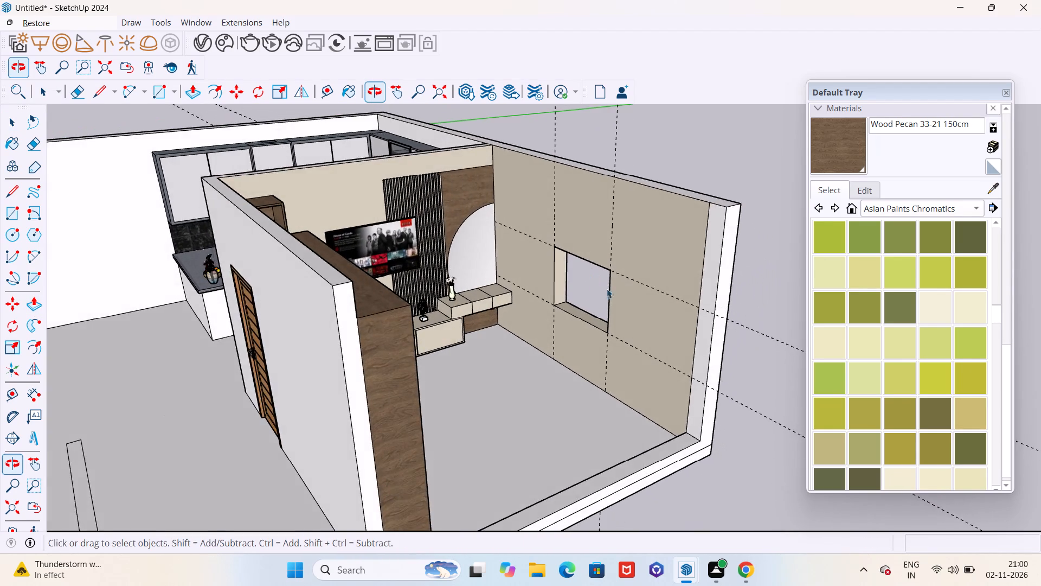
scroll(611, 291, "up", 5)
scroll(588, 315, "down", 4)
middle_click_drag(588, 315, 570, 315)
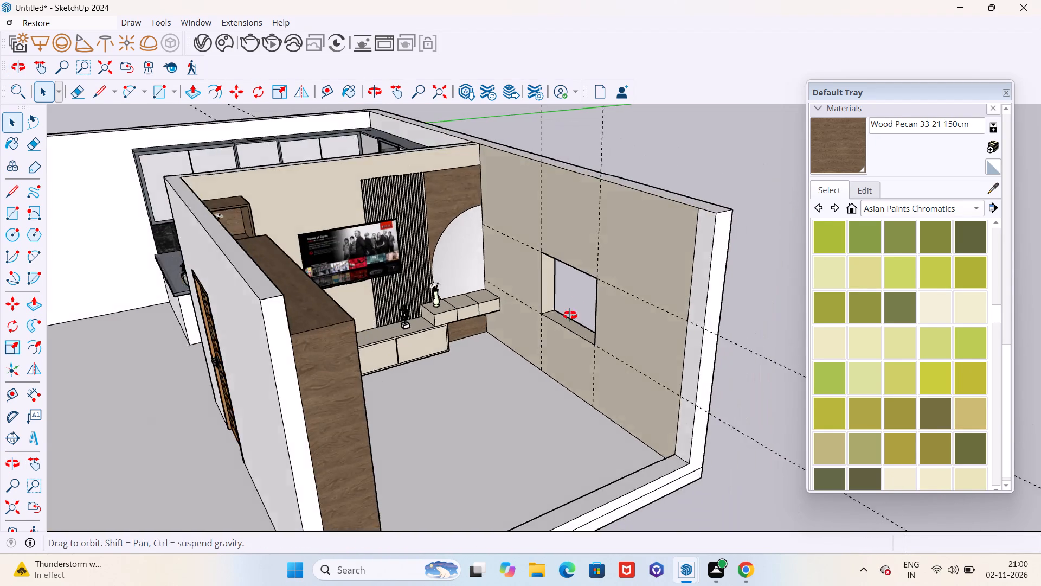
middle_click_drag(570, 315, 551, 321)
scroll(576, 331, "down", 3)
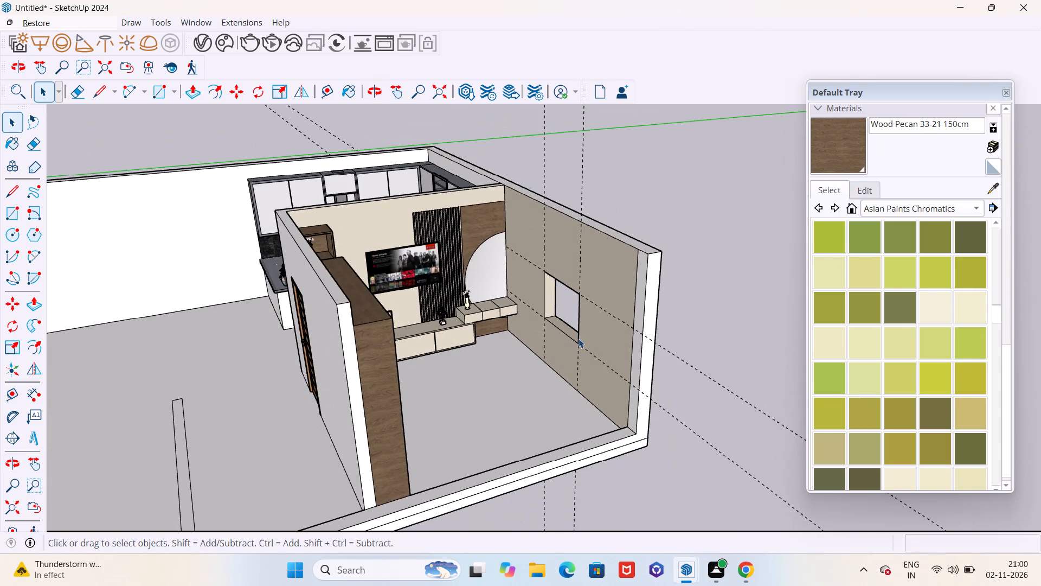
middle_click_drag(579, 339, 591, 339)
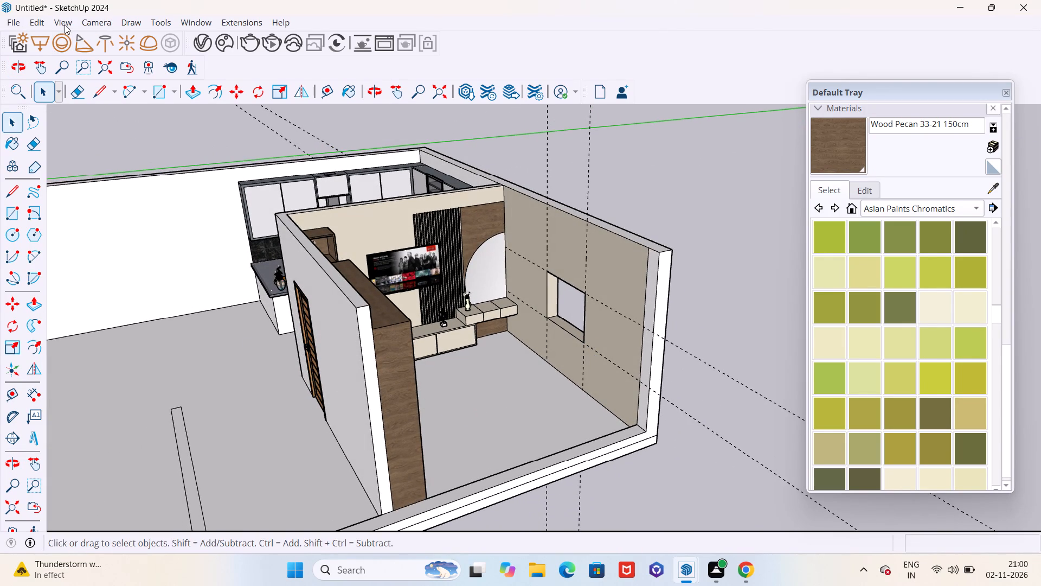
left_click(34, 23)
left_click(76, 161)
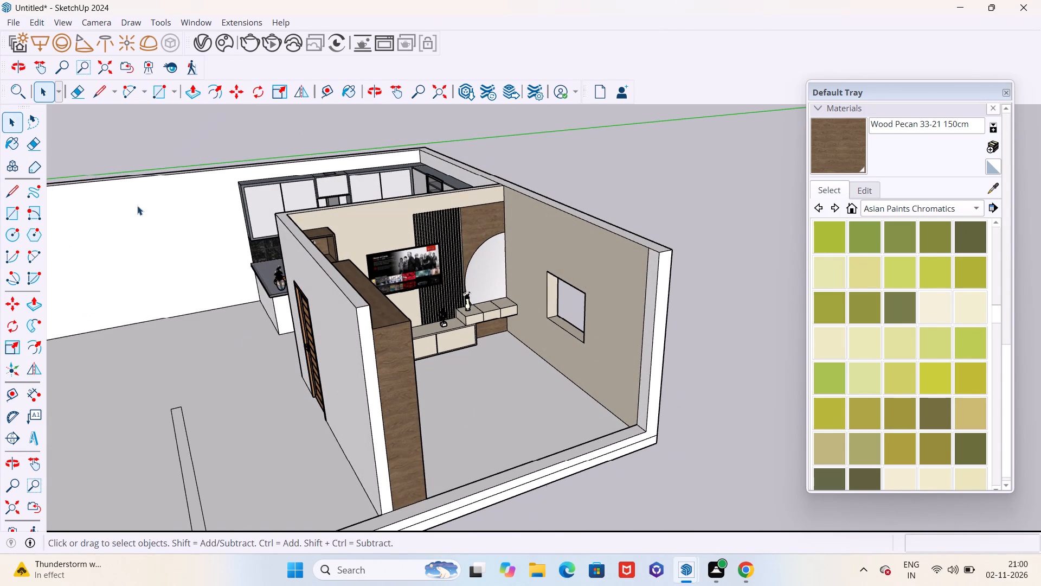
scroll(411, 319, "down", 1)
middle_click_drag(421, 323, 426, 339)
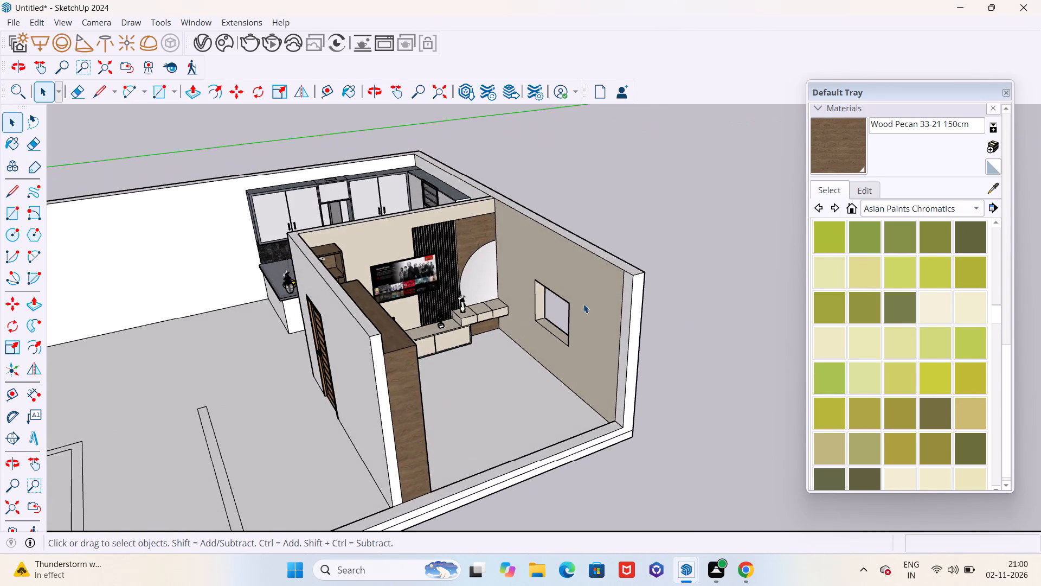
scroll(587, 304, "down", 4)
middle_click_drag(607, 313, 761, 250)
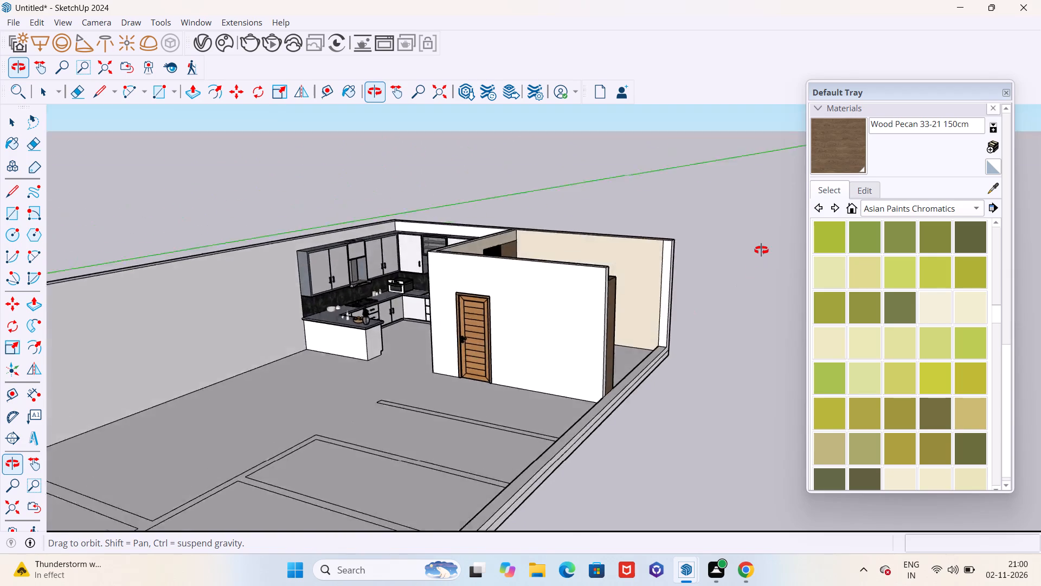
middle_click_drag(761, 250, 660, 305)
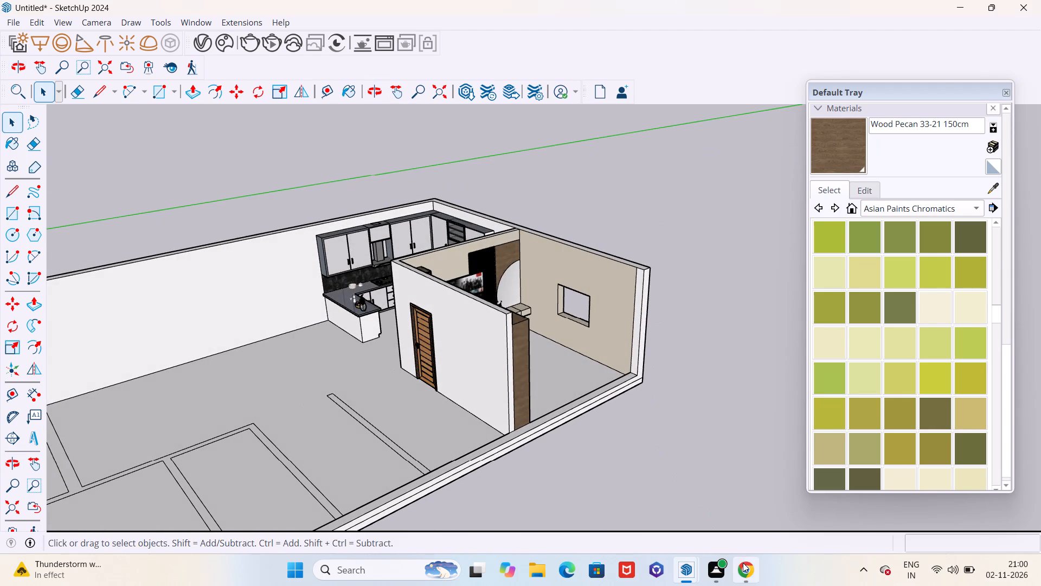
Switch to Chrome and search Google Images for "bed room window 3d warehouse".
left_click(743, 563)
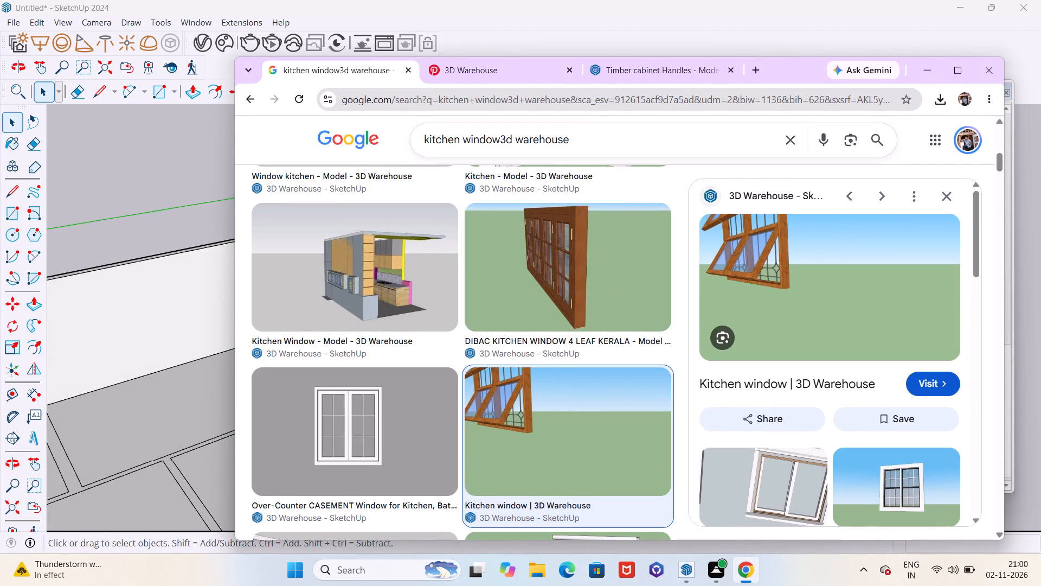
left_click(500, 138)
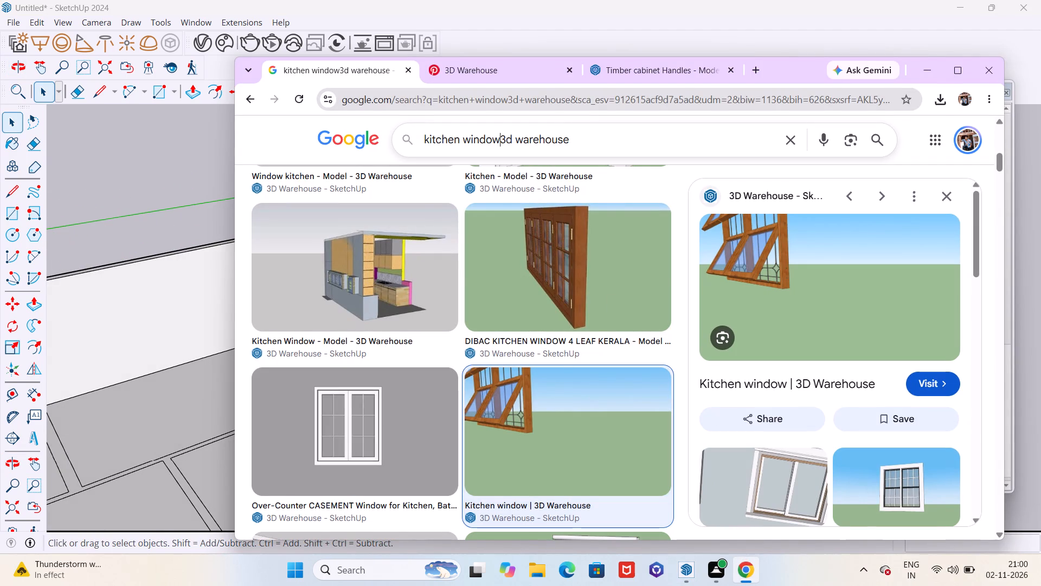
key("space")
key("Left")
key("BackSpace")
key("BackSpace")
key("BackSpace")
key("BackSpace")
key("BackSpace")
key("BackSpace")
key("BackSpace")
key("BackSpace")
key("BackSpace")
key("BackSpace")
key("BackSpace")
key("BackSpace")
key("BackSpace")
key("BackSpace")
key("BackSpace")
key("BackSpace")
key("BackSpace")
key("BackSpace")
key("BackSpace")
key("BackSpace")
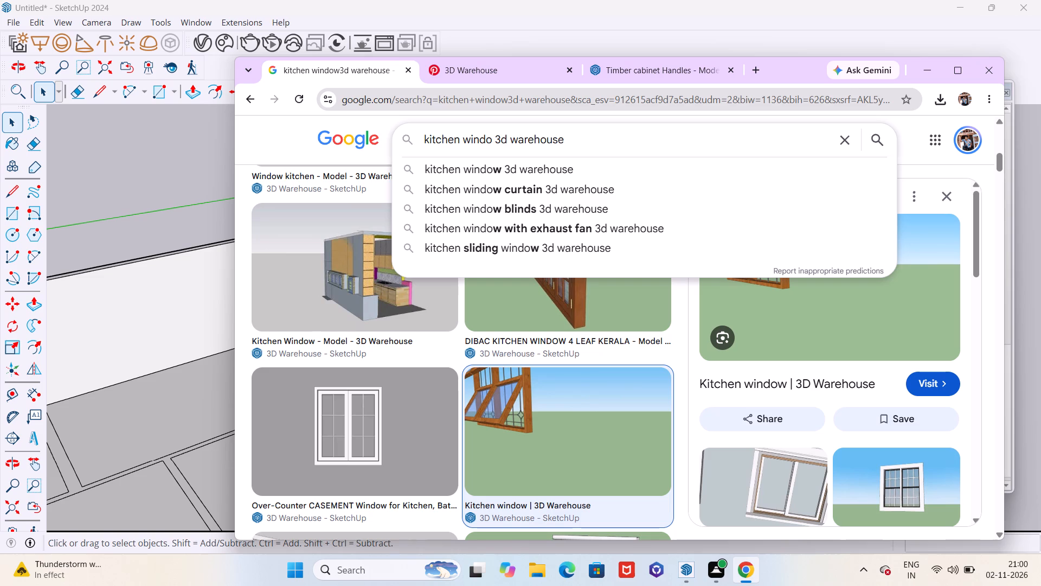
type("bed room window")
key("Return")
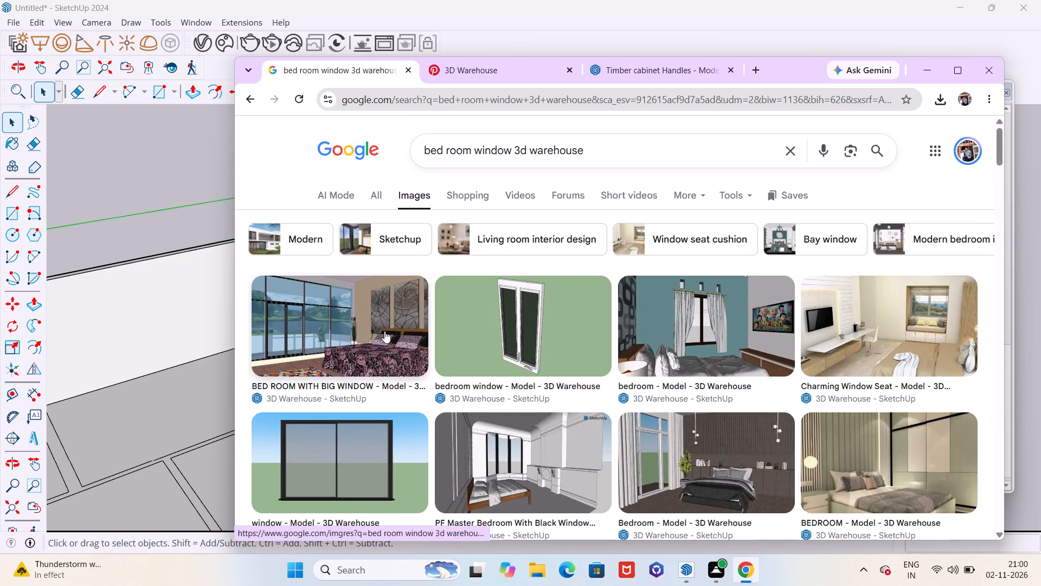
Browse the image results for a window model that suits the TV room's wall opening.
scroll(384, 331, "down", 3)
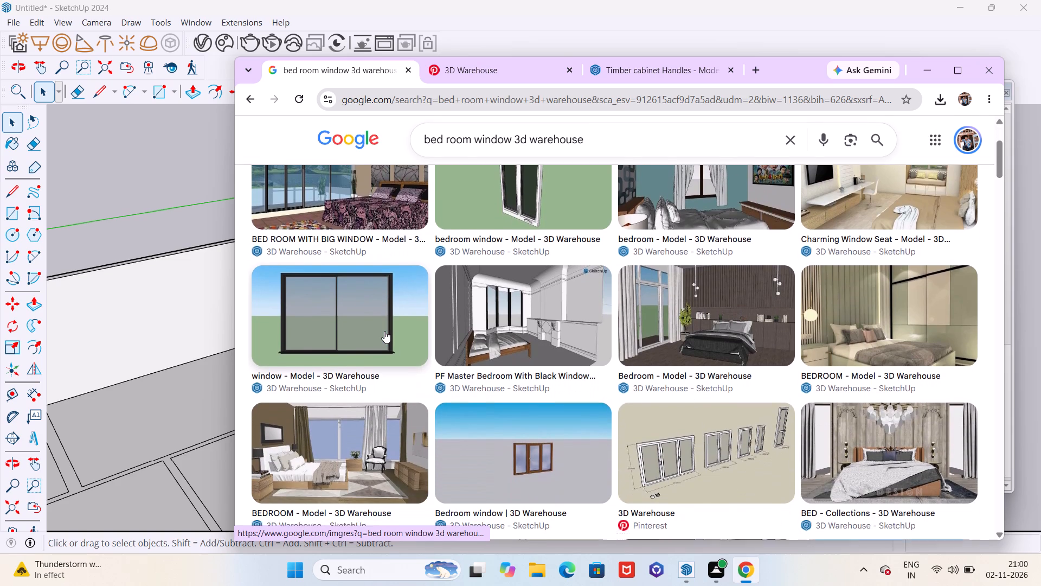
scroll(384, 331, "down", 2)
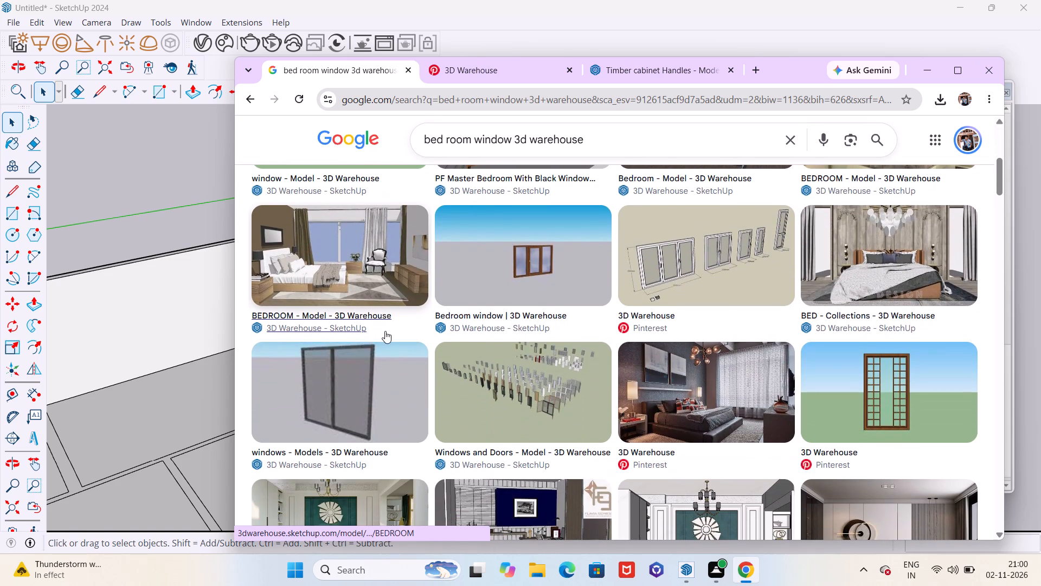
scroll(385, 331, "down", 3)
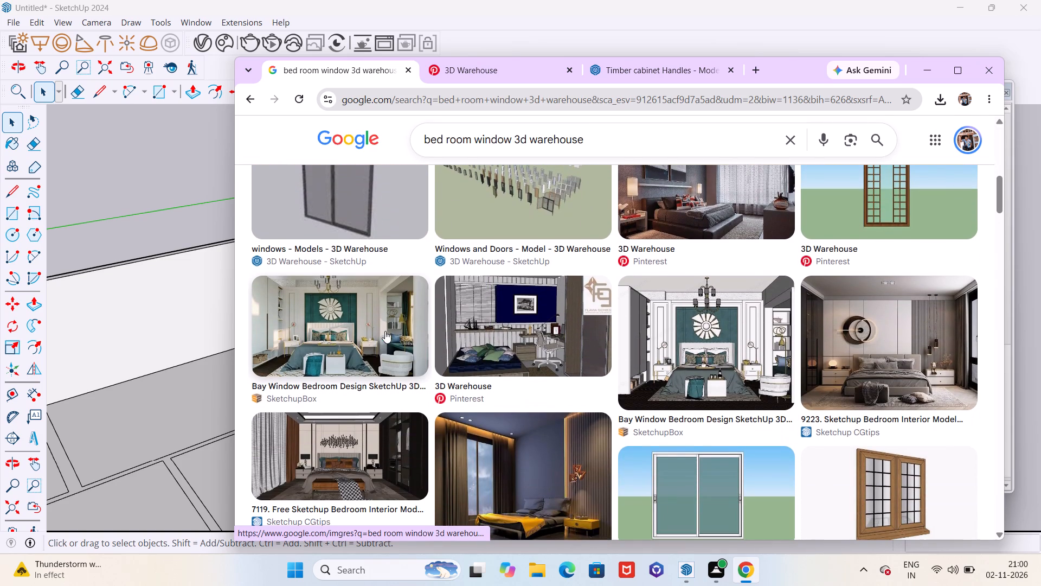
scroll(385, 331, "down", 2)
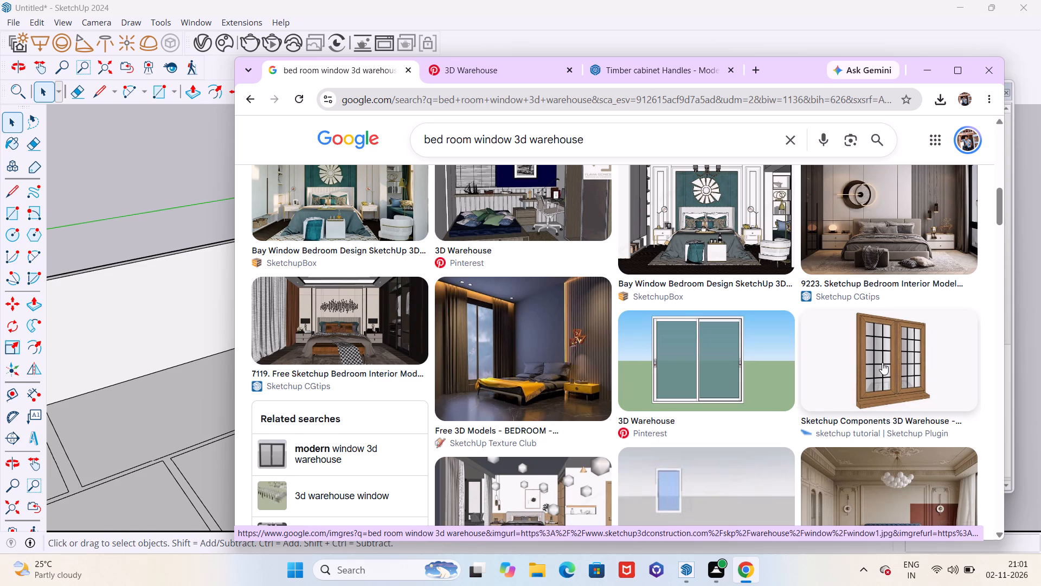
scroll(870, 358, "down", 2)
scroll(705, 359, "up", 9)
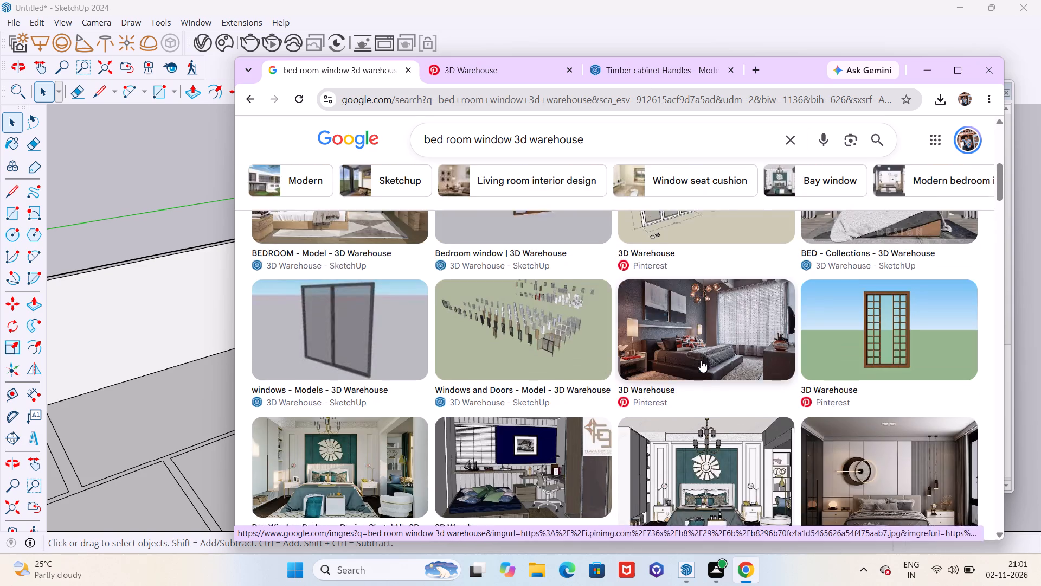
scroll(701, 360, "up", 3)
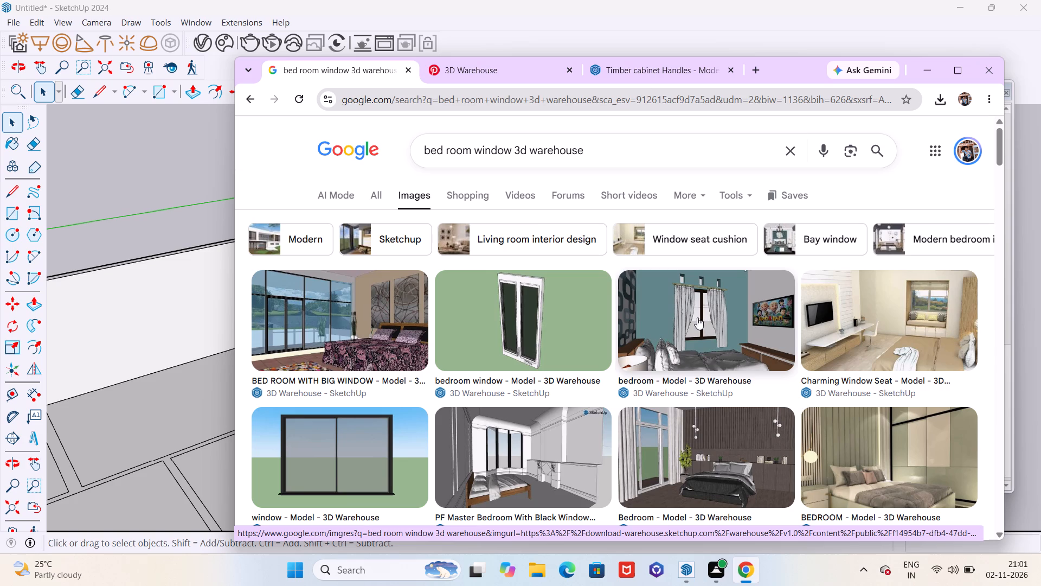
scroll(494, 333, "down", 1)
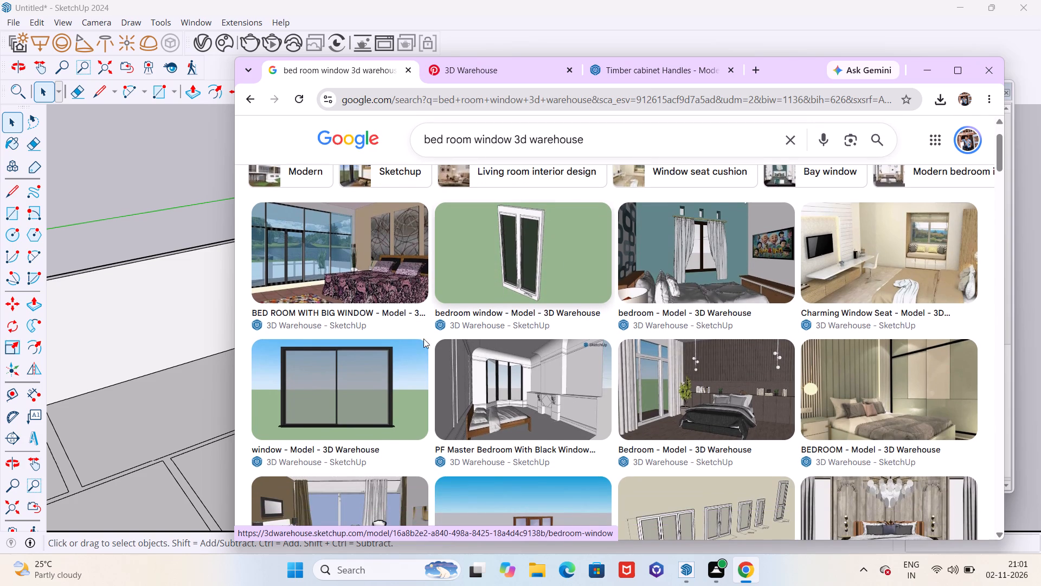
scroll(496, 346, "down", 3)
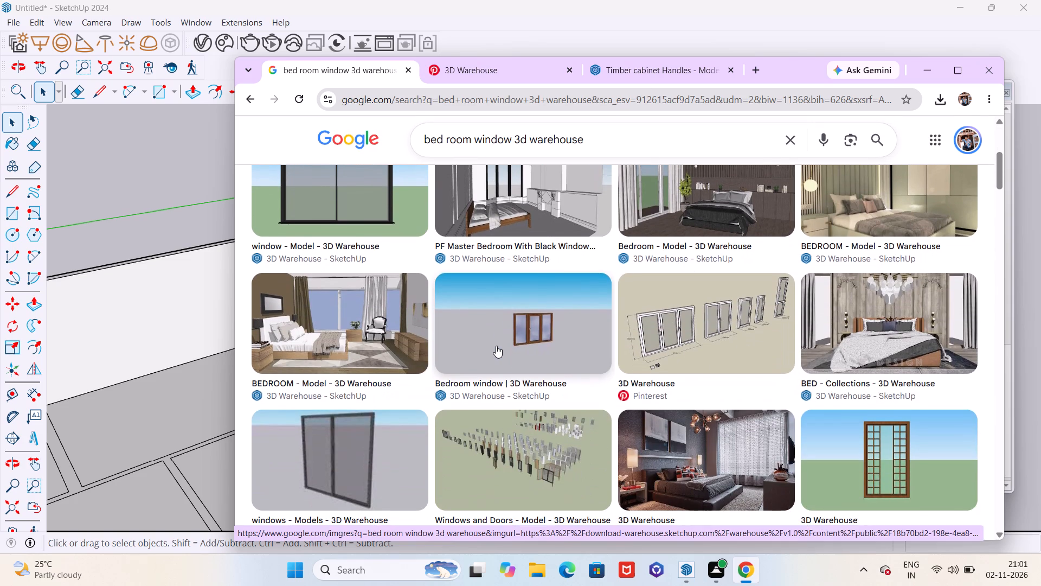
Open the three-panel "Bedroom window" result on its 3D Warehouse page and download the model.
left_click(552, 323)
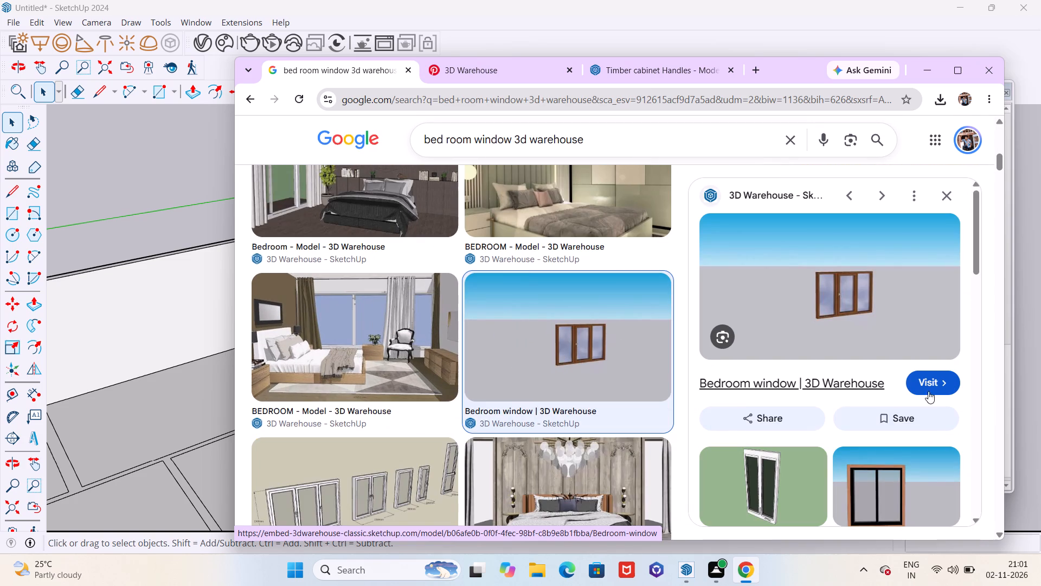
left_click(921, 374)
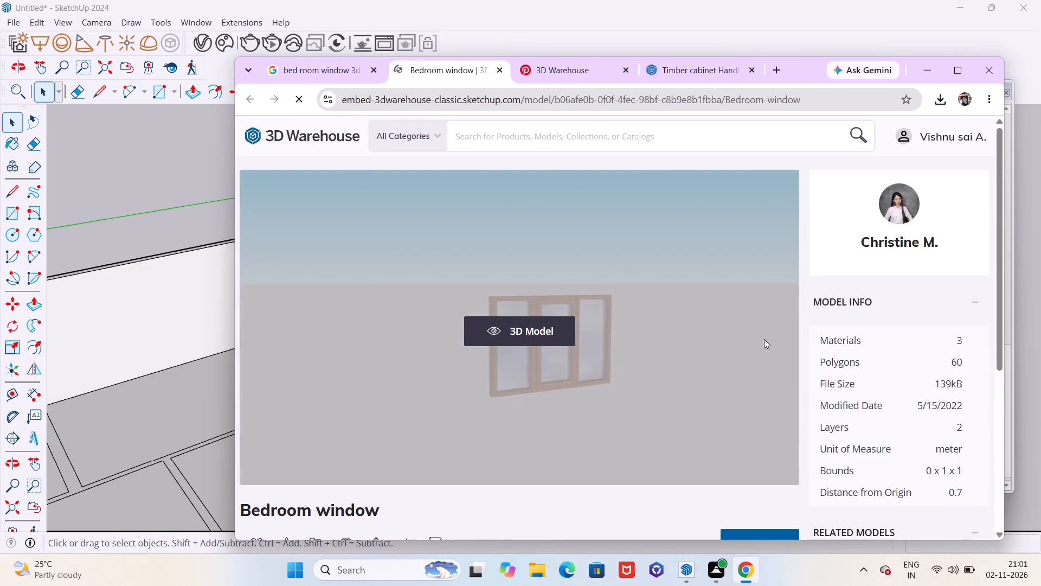
scroll(764, 339, "down", 3)
left_click(764, 339)
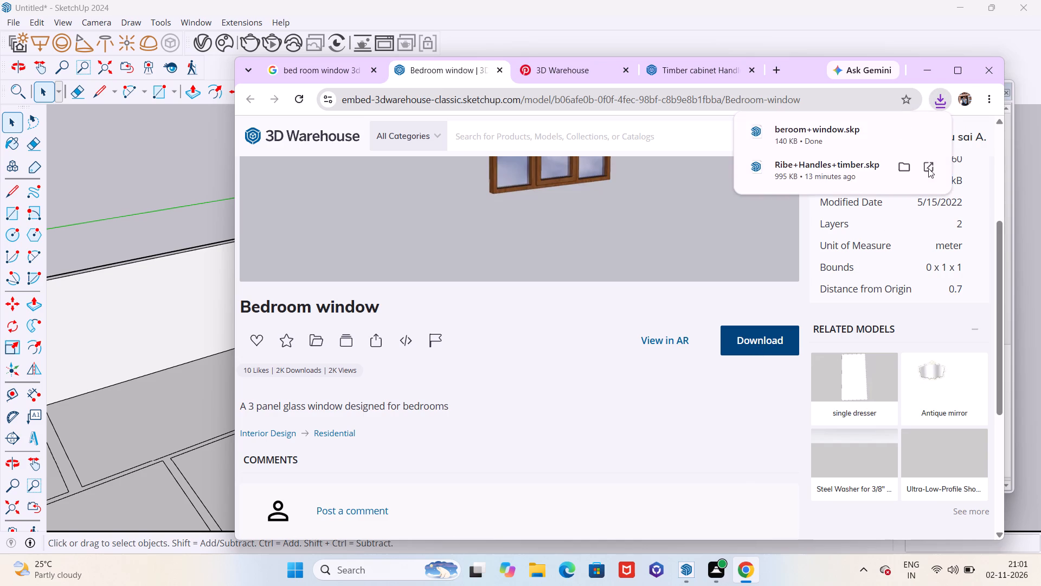
Switch to SketchUp, import the downloaded beroom+window file and place the window at the TV room's side wall opening.
left_click(924, 73)
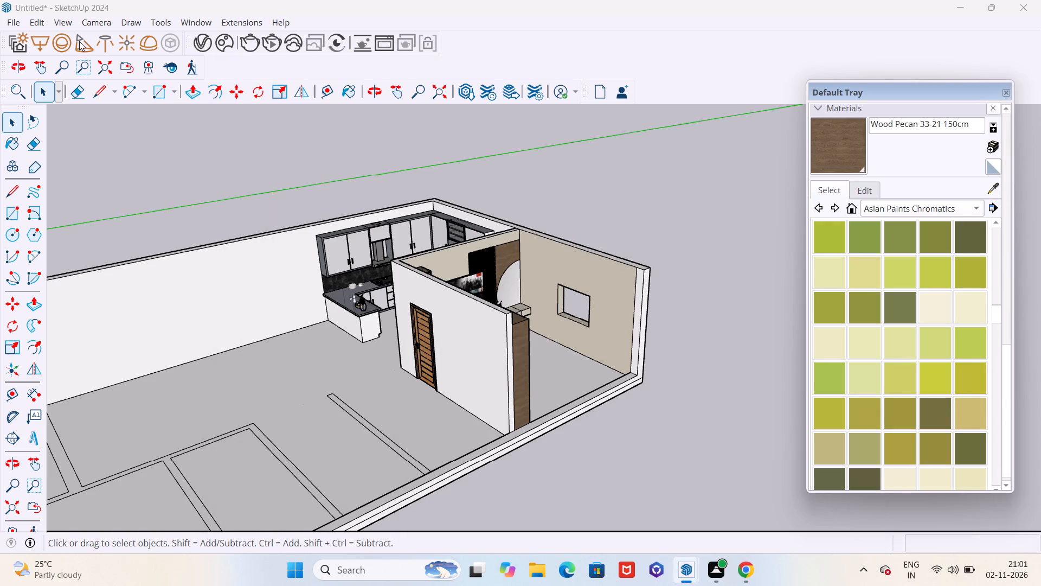
left_click(6, 21)
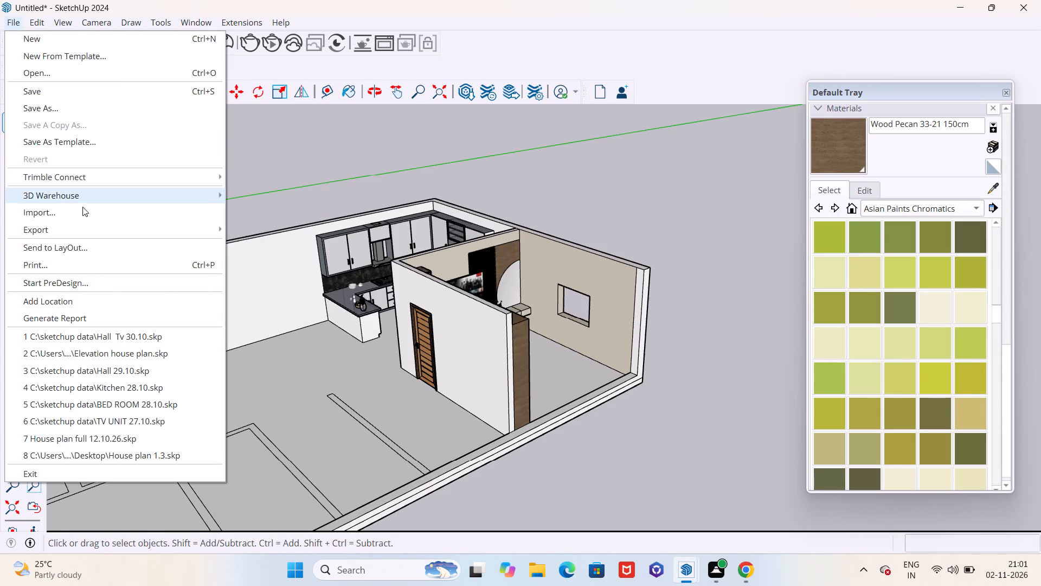
left_click(82, 214)
left_click(136, 156)
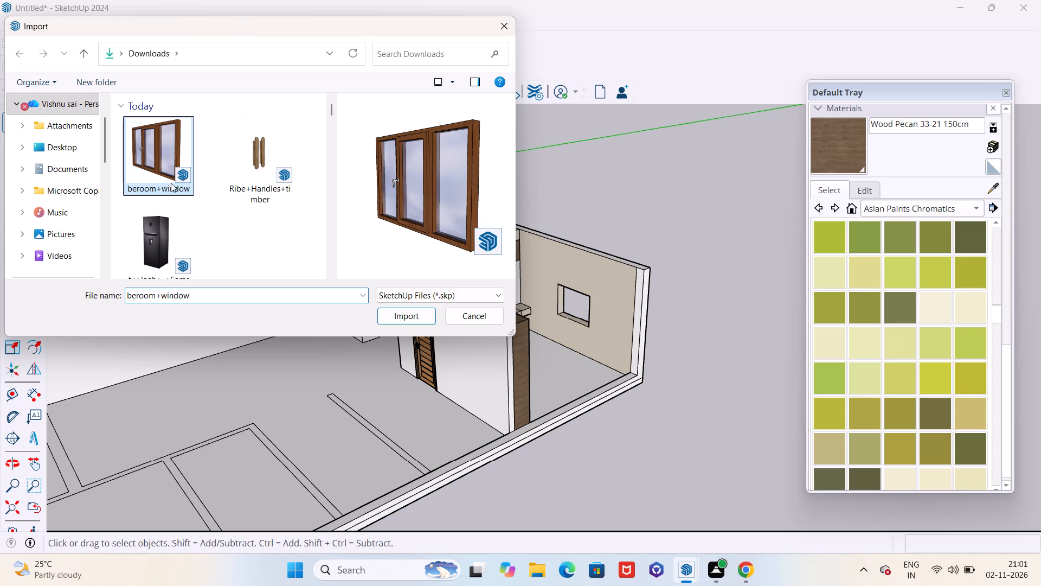
left_click(413, 318)
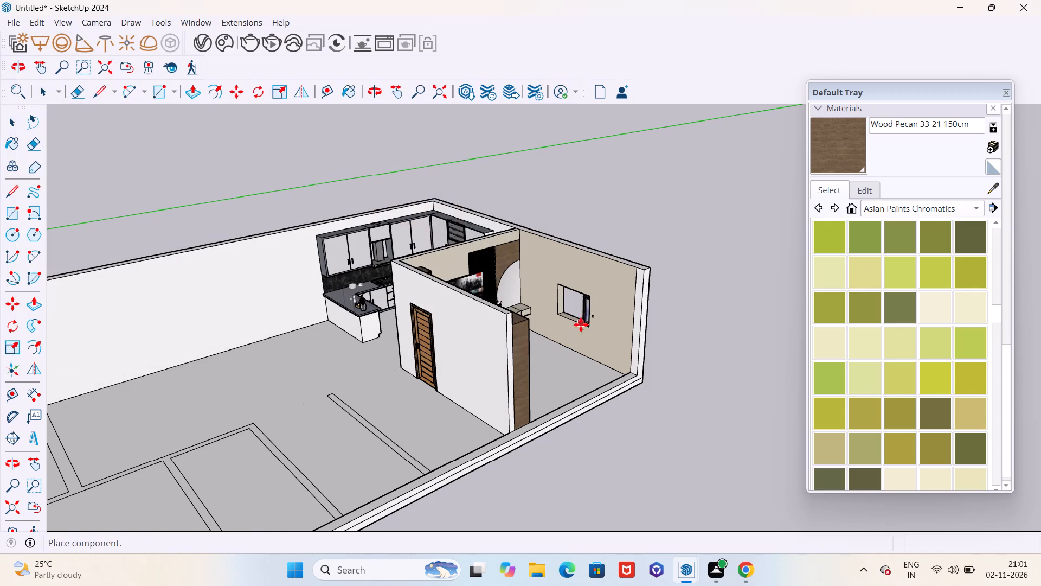
scroll(566, 318, "up", 14)
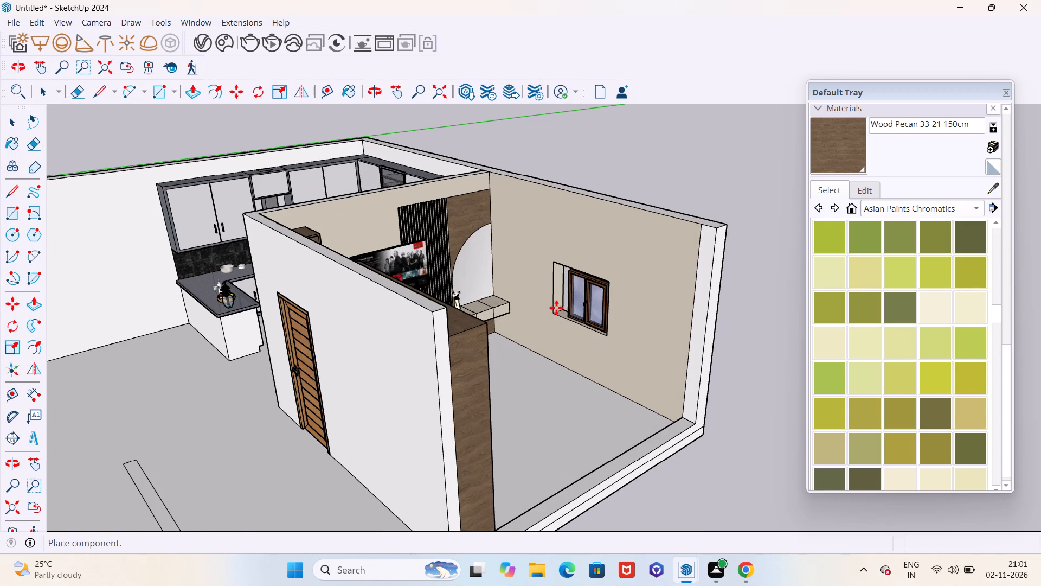
scroll(535, 320, "down", 6)
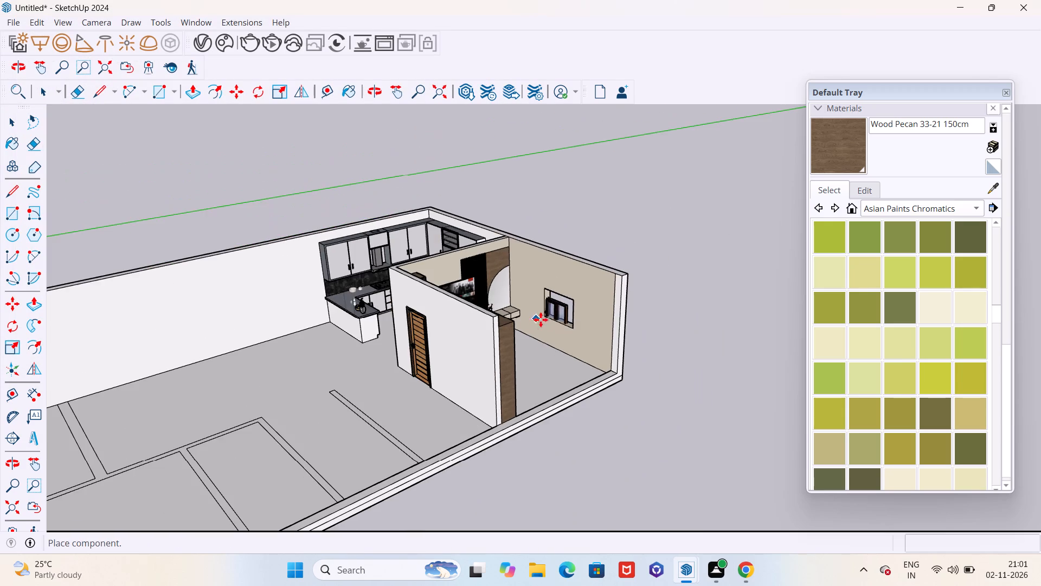
middle_click_drag(569, 320, 472, 327)
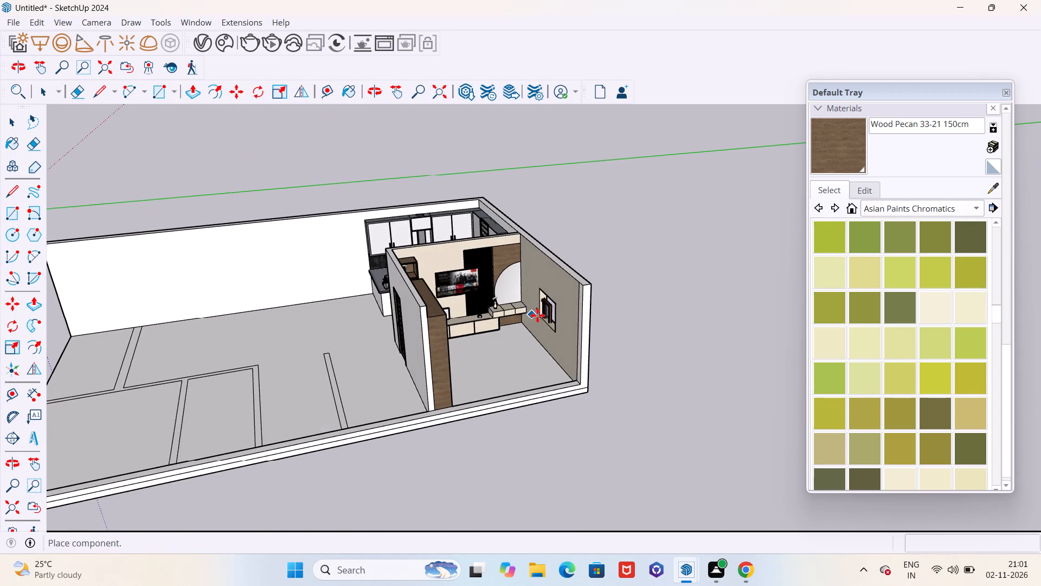
scroll(538, 315, "up", 10)
left_click(552, 319)
Scale the placed window down from its upper outer corner so it is smaller than the wall opening.
scroll(548, 322, "down", 6)
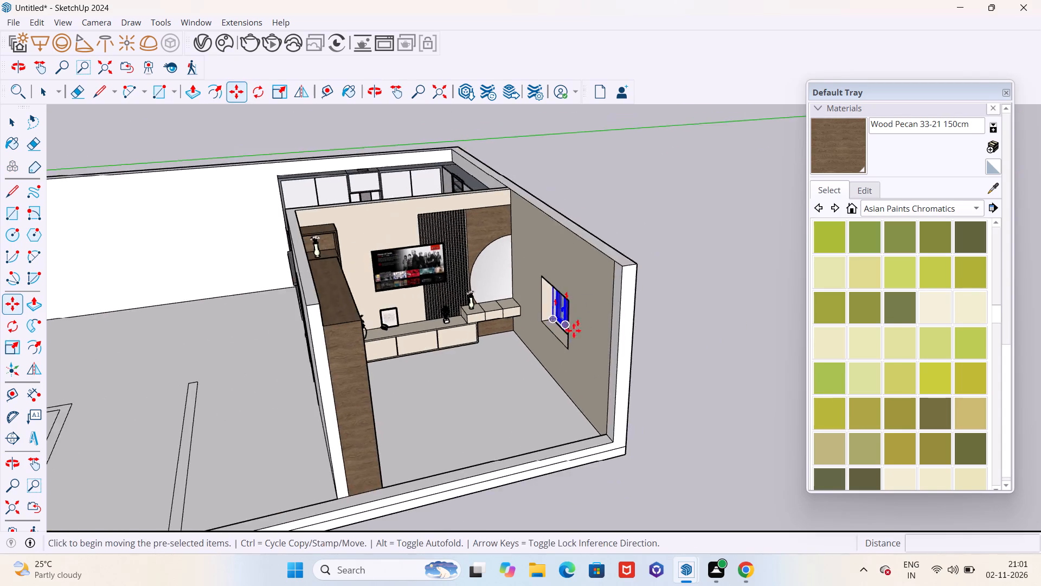
middle_click_drag(562, 344, 121, 315)
scroll(346, 289, "up", 6)
middle_click_drag(478, 294, 368, 304)
scroll(401, 265, "up", 5)
key("s")
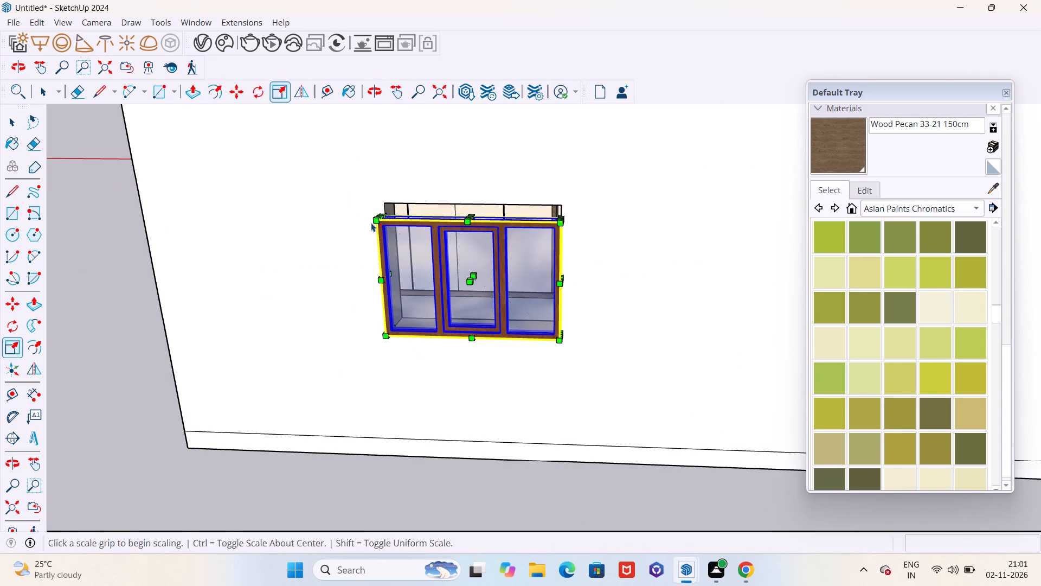
left_click_drag(375, 222, 409, 246)
Move the window about 7" through the wall thickness toward the room by its lower corner.
middle_click_drag(403, 250, 545, 305)
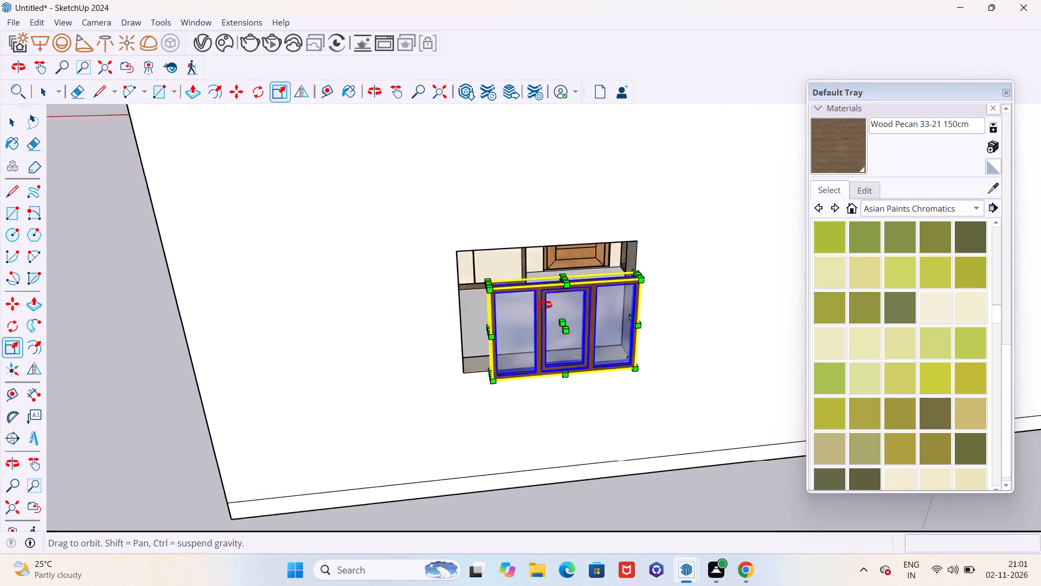
middle_click_drag(545, 305, 1009, 324)
scroll(741, 314, "down", 5)
scroll(726, 272, "up", 20)
scroll(726, 272, "up", 1)
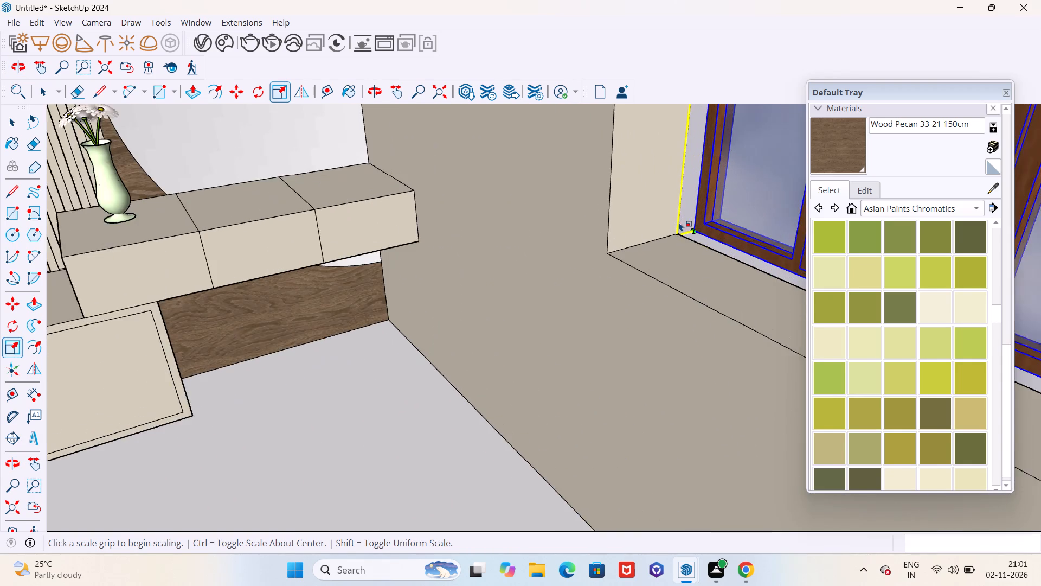
key("m")
scroll(703, 227, "up", 3)
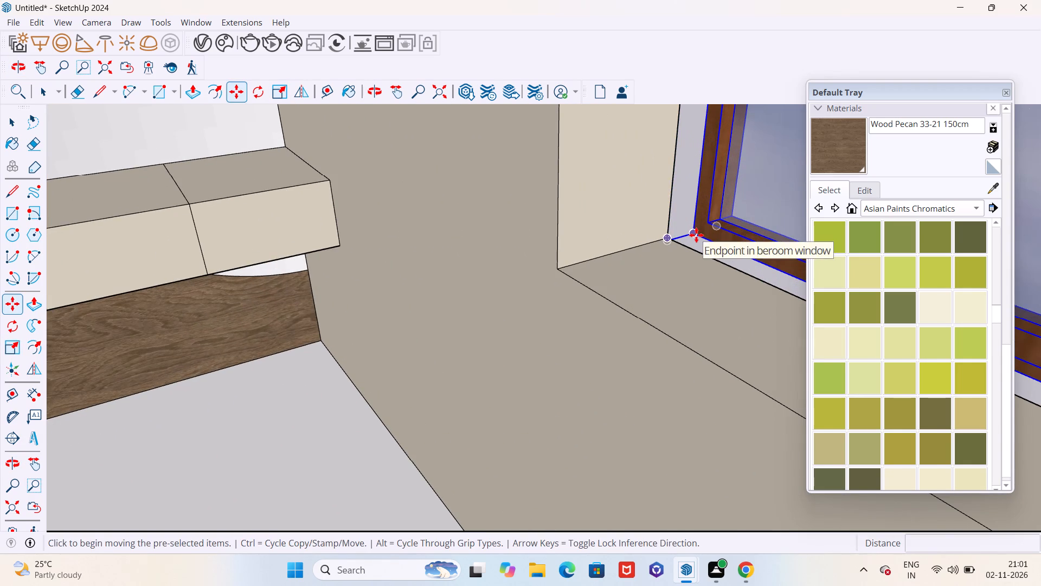
left_click(696, 235)
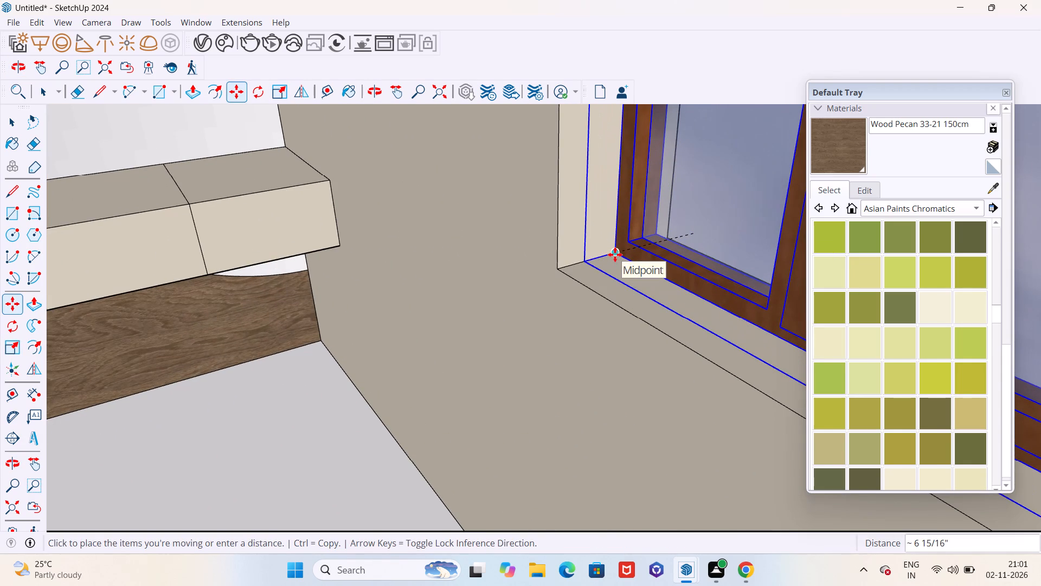
left_click(609, 258)
Move the window about 1 1/2" back toward the outer wall face by its lower corner, along the opening's sill.
scroll(474, 263, "down", 10)
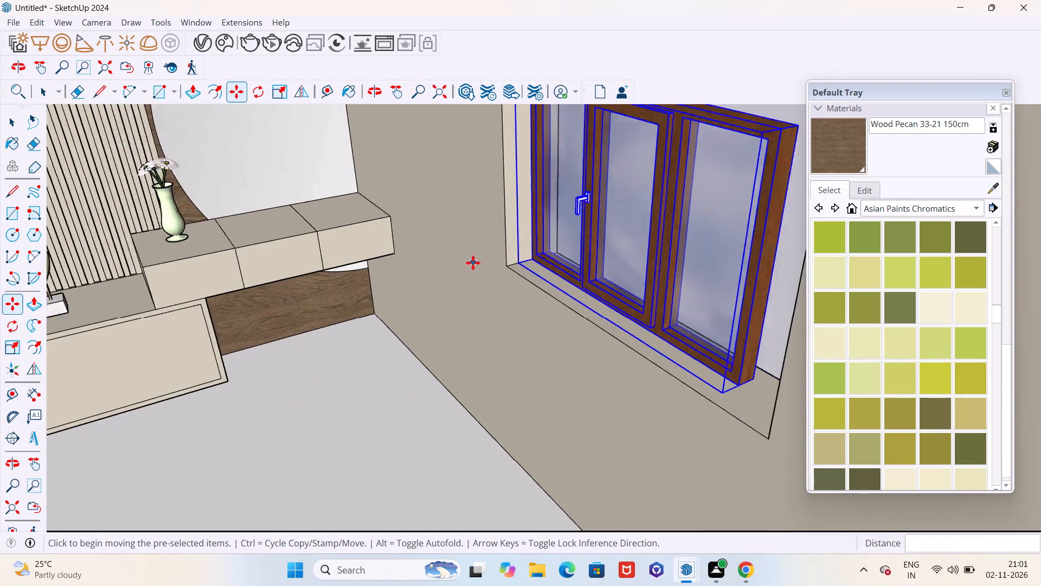
scroll(473, 263, "down", 5)
middle_click_drag(539, 280, 255, 285)
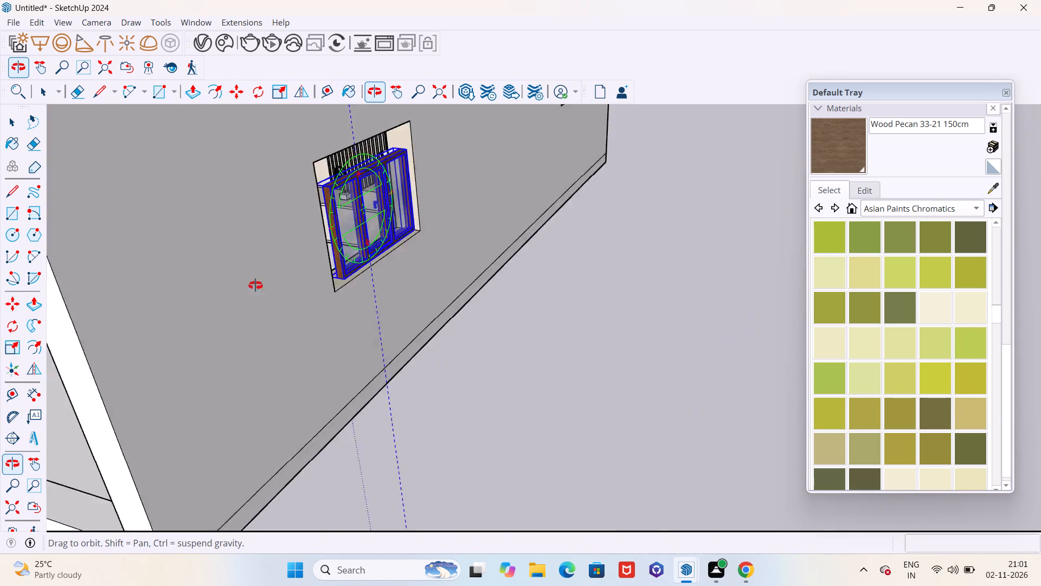
middle_click_drag(255, 285, 246, 285)
scroll(525, 296, "down", 6)
middle_click_drag(565, 312, 238, 278)
scroll(414, 155, "up", 5)
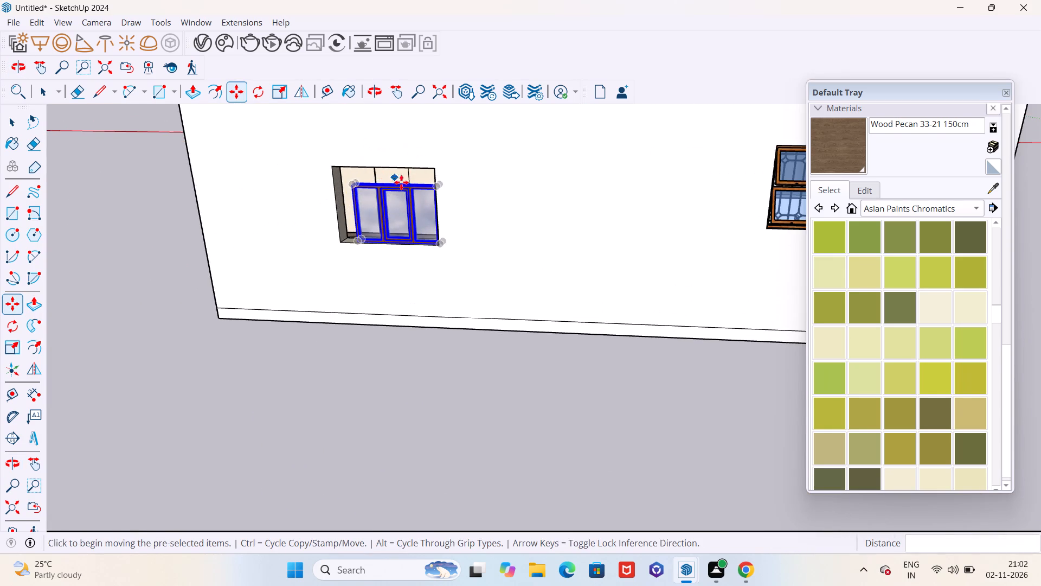
scroll(409, 190, "down", 6)
middle_click_drag(421, 186, 434, 189)
scroll(435, 188, "up", 9)
scroll(419, 180, "down", 2)
scroll(420, 180, "up", 3)
scroll(381, 178, "down", 1)
scroll(381, 178, "up", 10)
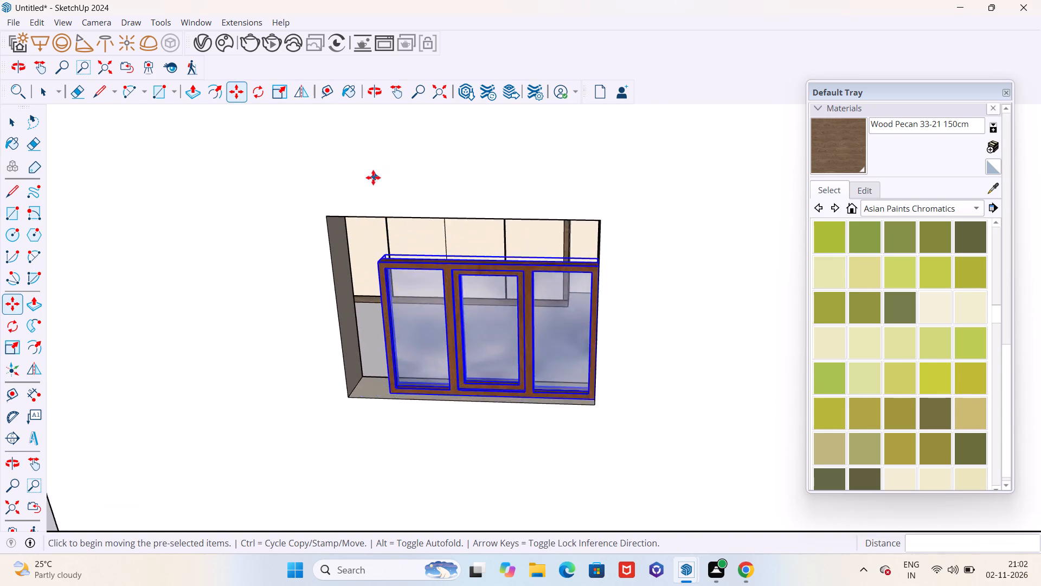
scroll(373, 177, "up", 3)
scroll(542, 176, "down", 6)
middle_click_drag(574, 183, 537, 184)
scroll(520, 311, "up", 1)
scroll(556, 239, "down", 6)
middle_click_drag(551, 285, 613, 308)
scroll(651, 332, "up", 10)
middle_click_drag(598, 310, 629, 332)
scroll(641, 327, "up", 12)
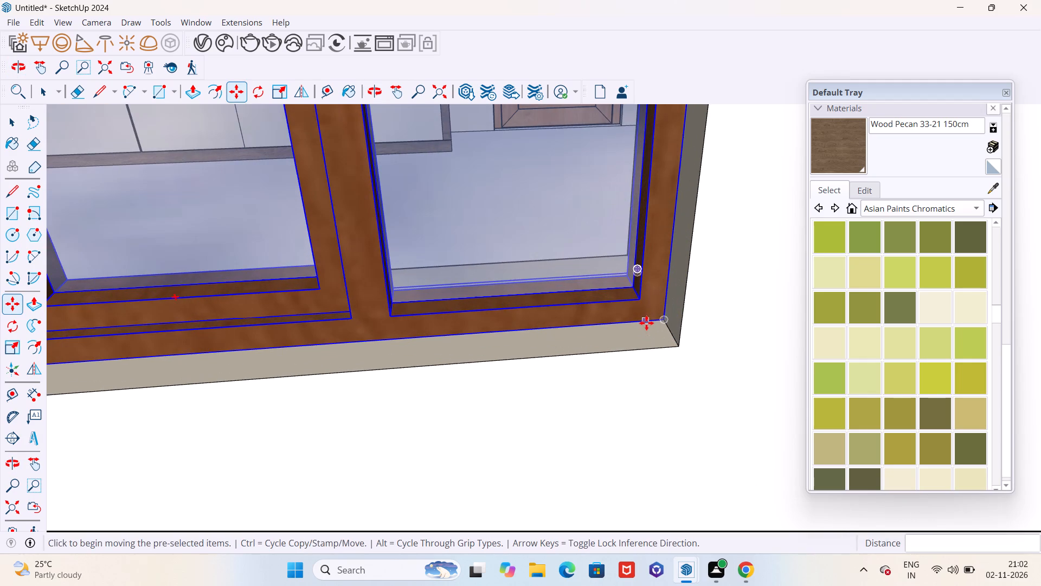
left_click(661, 320)
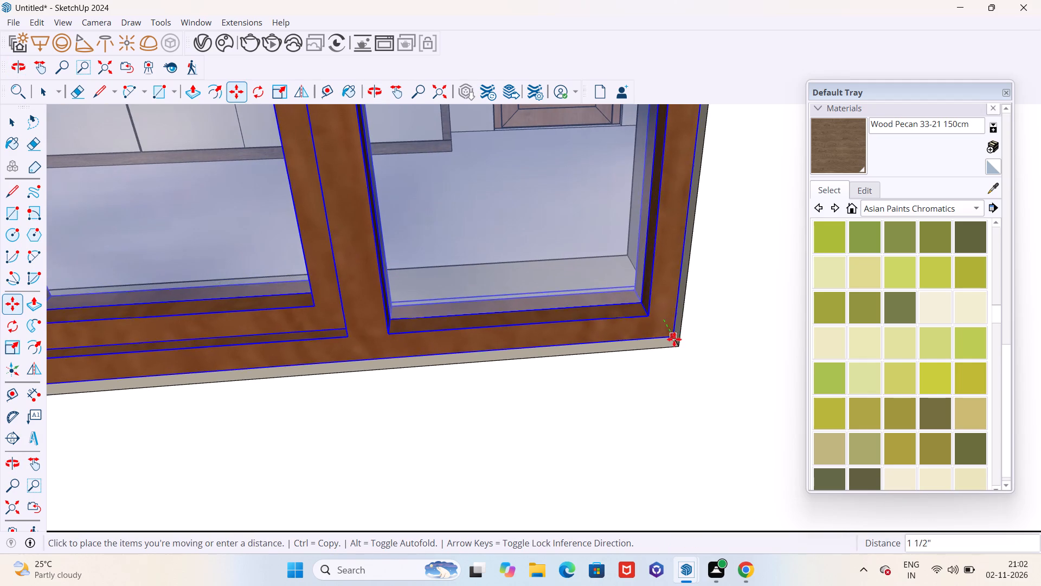
left_click(676, 341)
Examine how the three-panel window sits in the wall opening from outside and from inside the TV room.
scroll(647, 320, "down", 18)
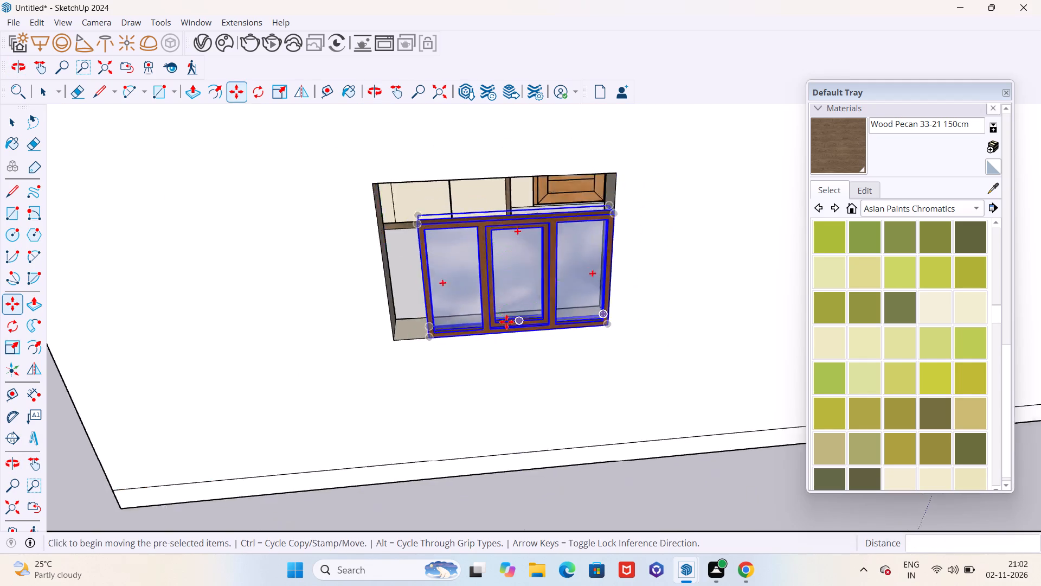
scroll(506, 322, "down", 12)
middle_click_drag(513, 329, 447, 314)
scroll(444, 287, "up", 7)
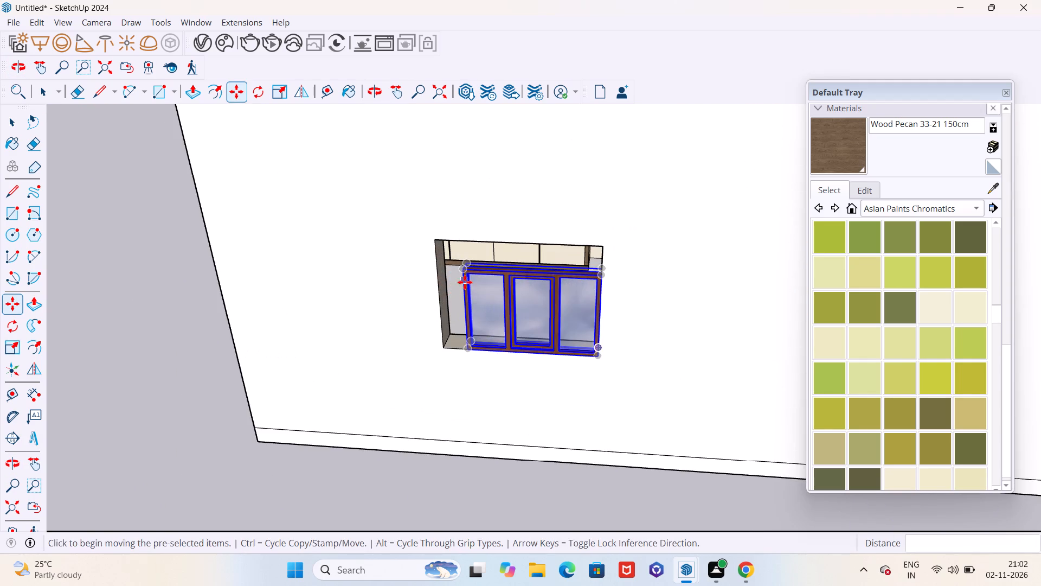
middle_click_drag(460, 288, 512, 291)
scroll(580, 312, "up", 1)
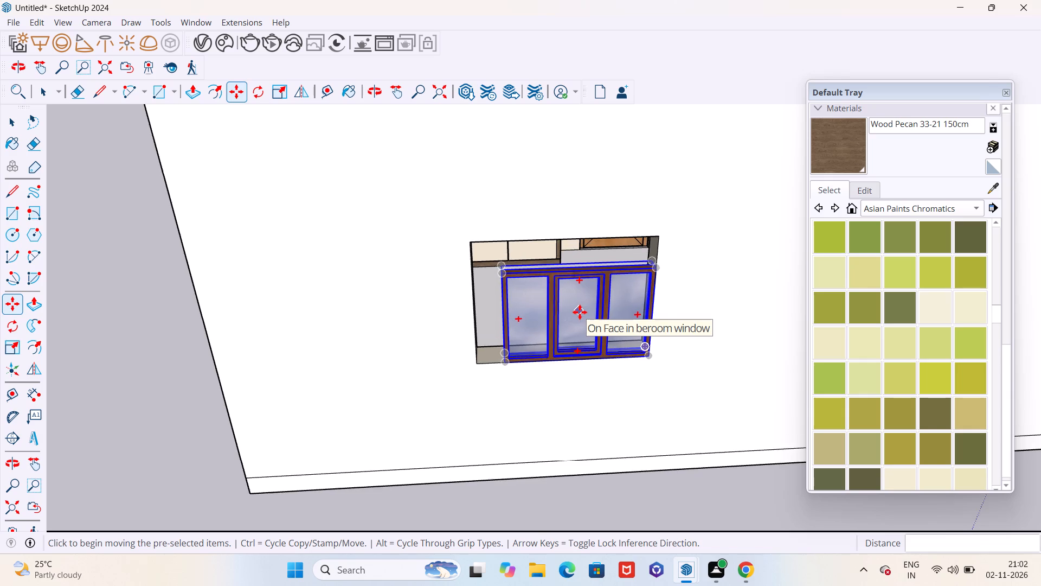
scroll(580, 312, "up", 5)
middle_click_drag(511, 279, 493, 275)
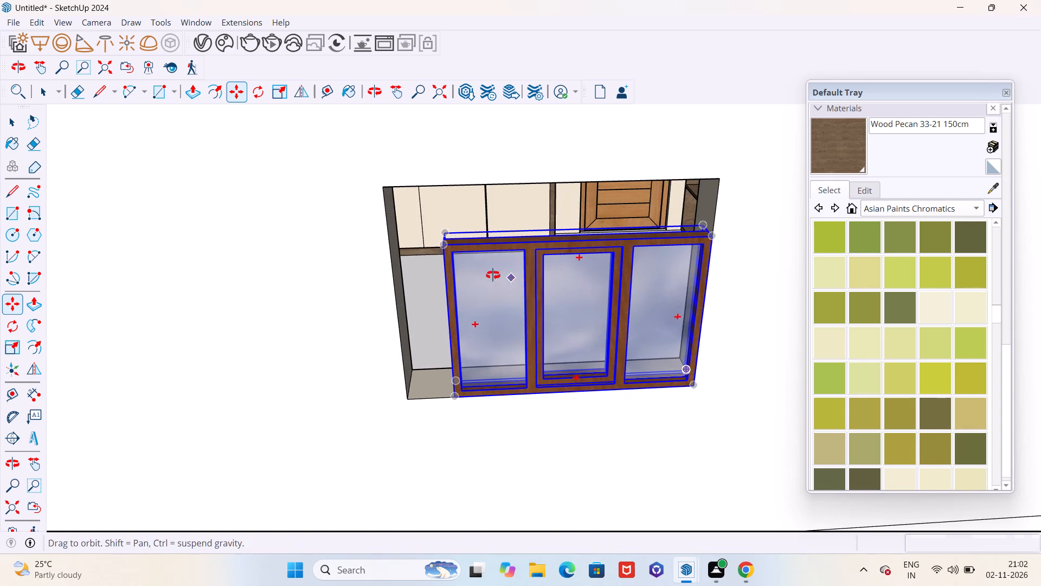
middle_click_drag(493, 275, 483, 273)
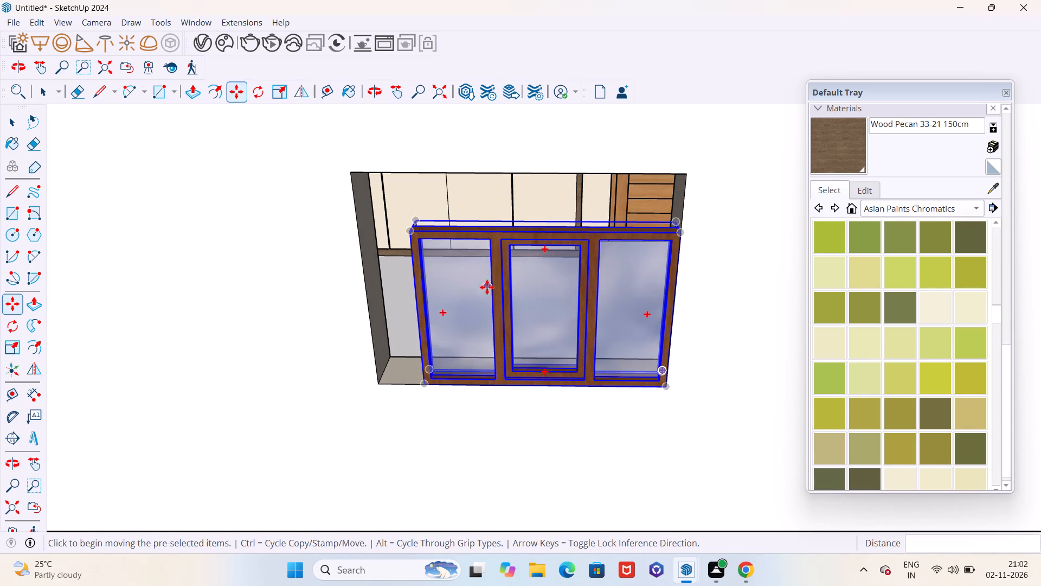
scroll(493, 307, "down", 14)
middle_click_drag(449, 342, 945, 364)
scroll(703, 375, "down", 4)
middle_click_drag(698, 376, 838, 378)
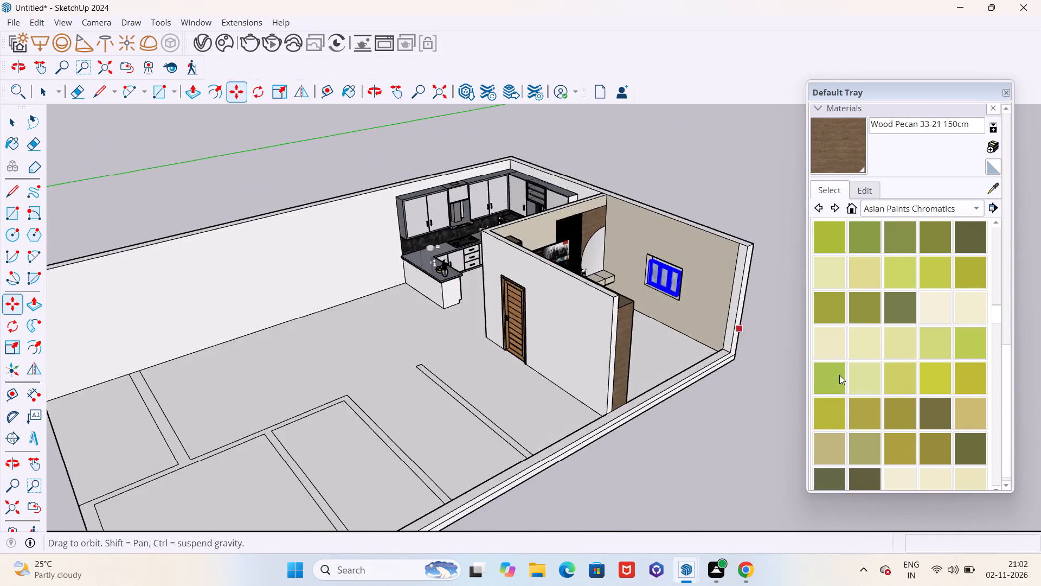
scroll(740, 311, "up", 6)
scroll(687, 286, "up", 2)
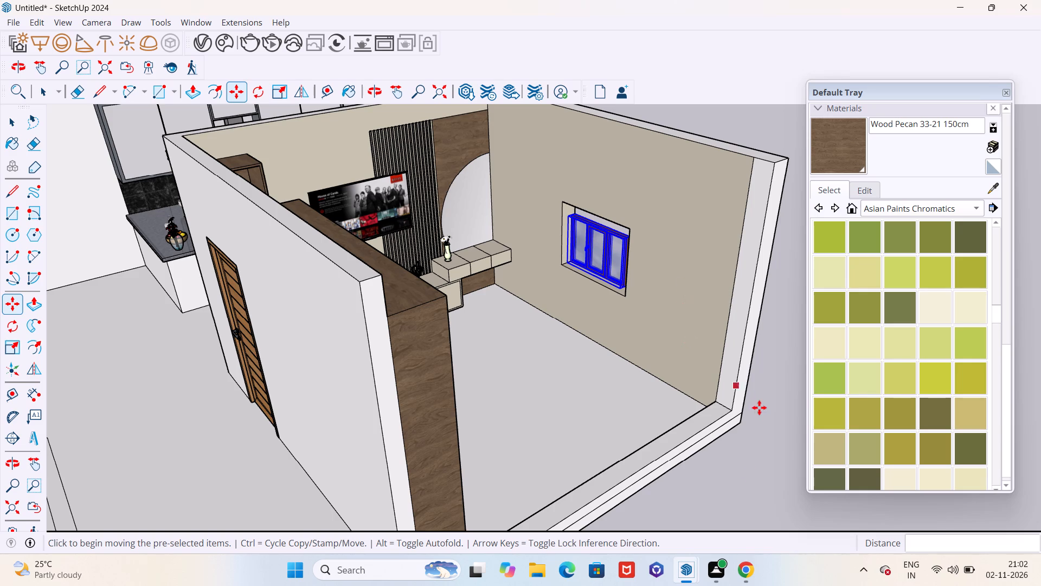
Switch to Chrome and look through the bedroom window image results for the reference window, then return to SketchUp.
left_click(744, 568)
scroll(657, 416, "up", 5)
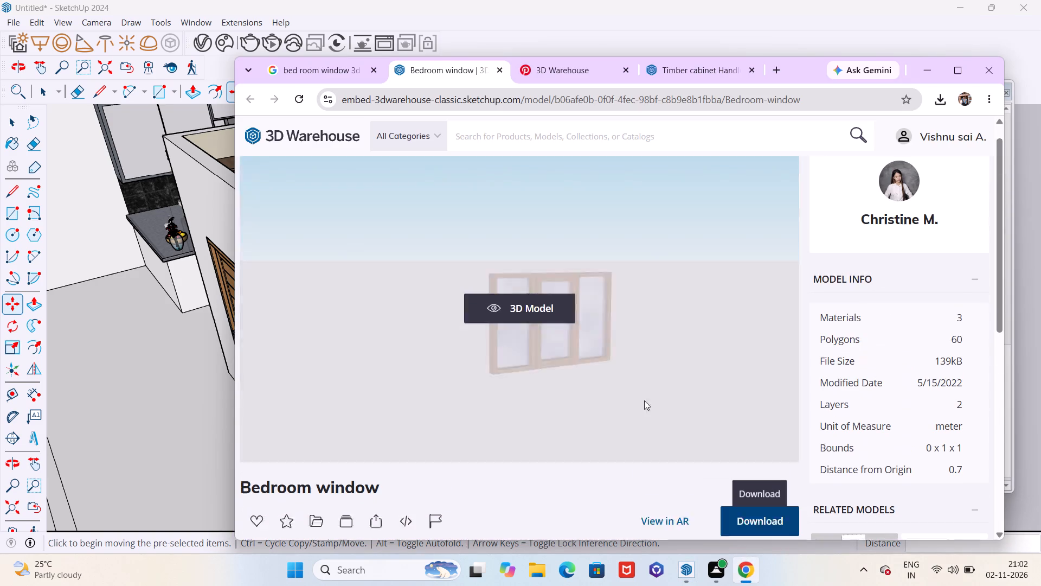
left_click(334, 75)
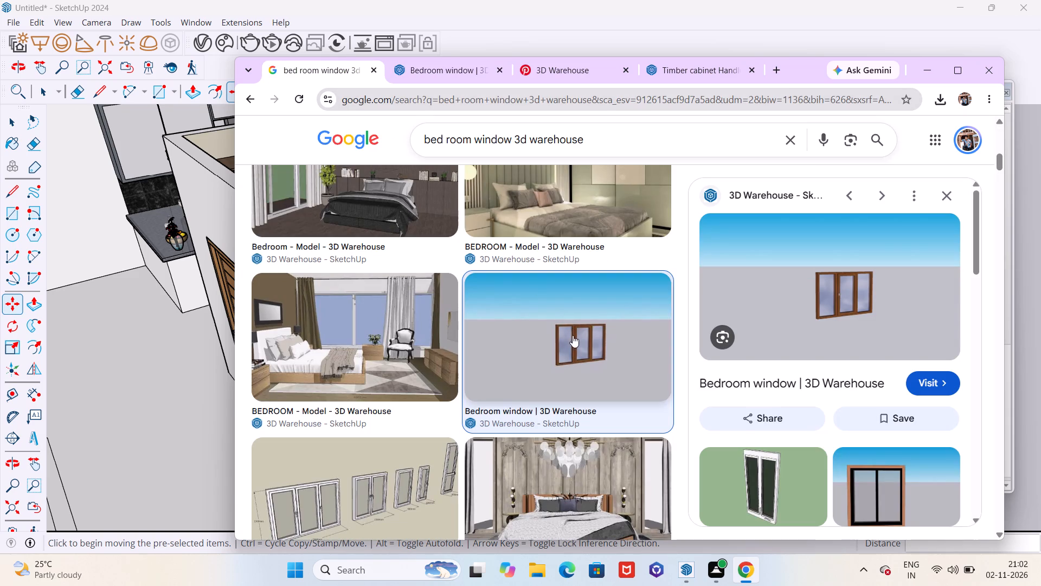
scroll(574, 347, "down", 2)
scroll(574, 347, "up", 7)
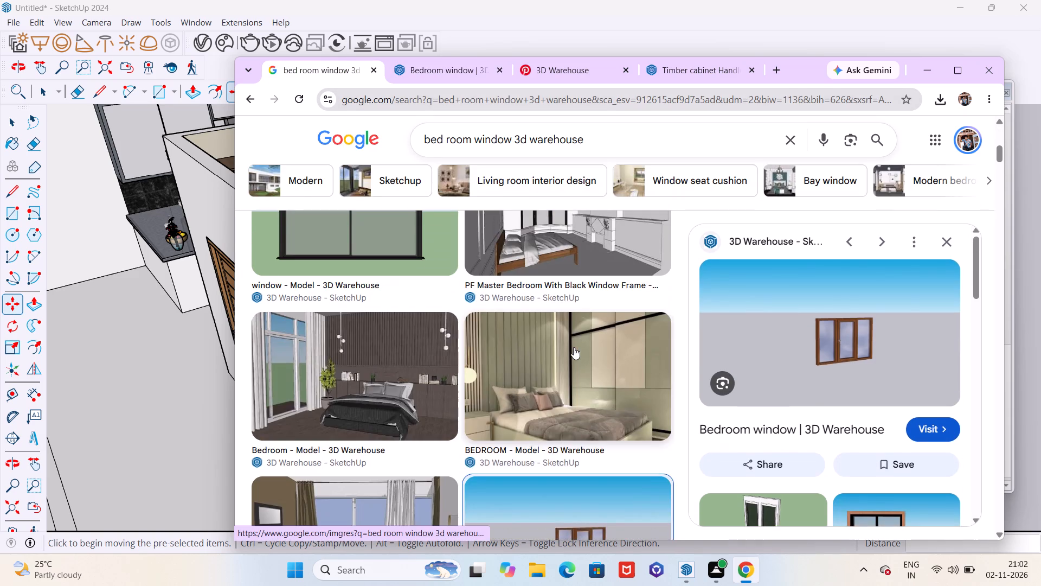
scroll(574, 347, "up", 2)
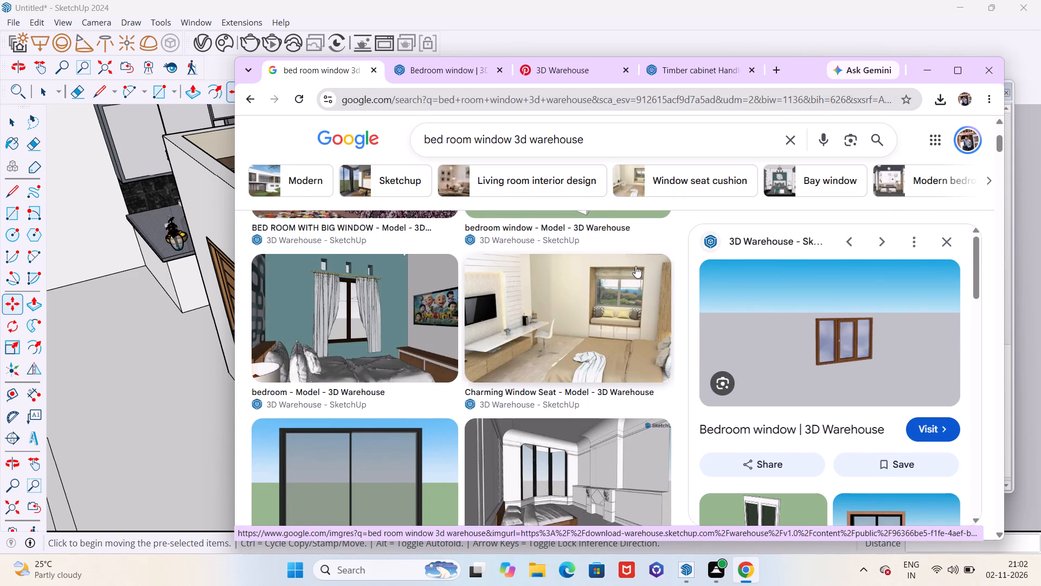
left_click(924, 74)
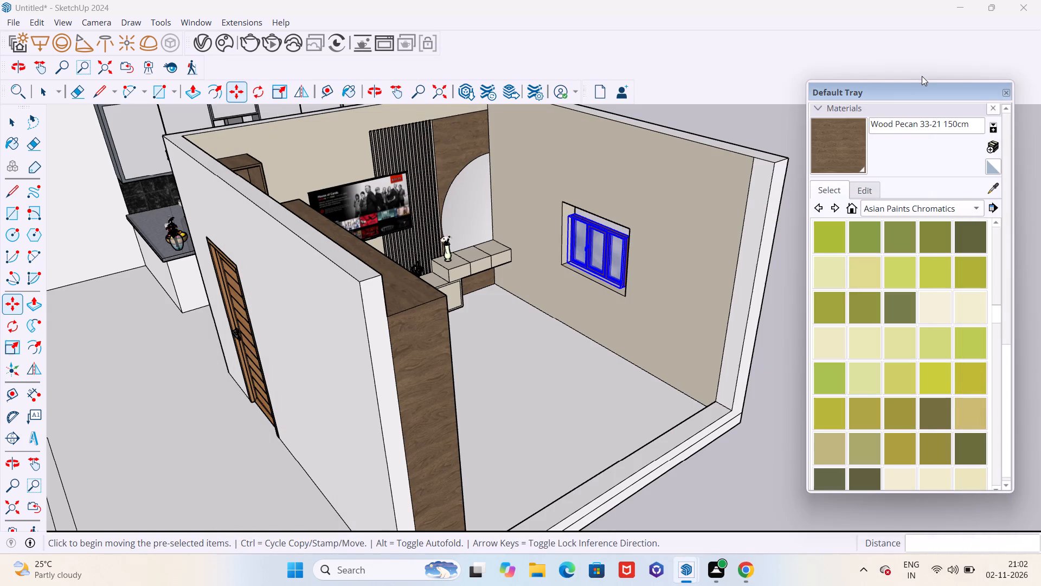
Move the window about 6 11/16" through the wall thickness toward the room, from its lower corner to the opening's inner edge.
scroll(635, 259, "up", 7)
scroll(615, 294, "down", 1)
scroll(615, 294, "up", 14)
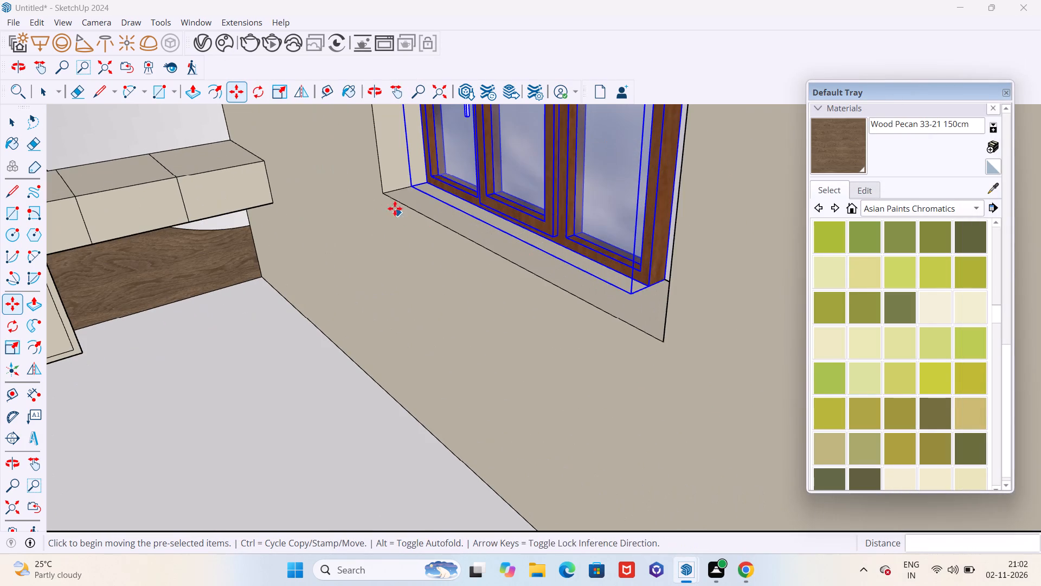
left_click(426, 183)
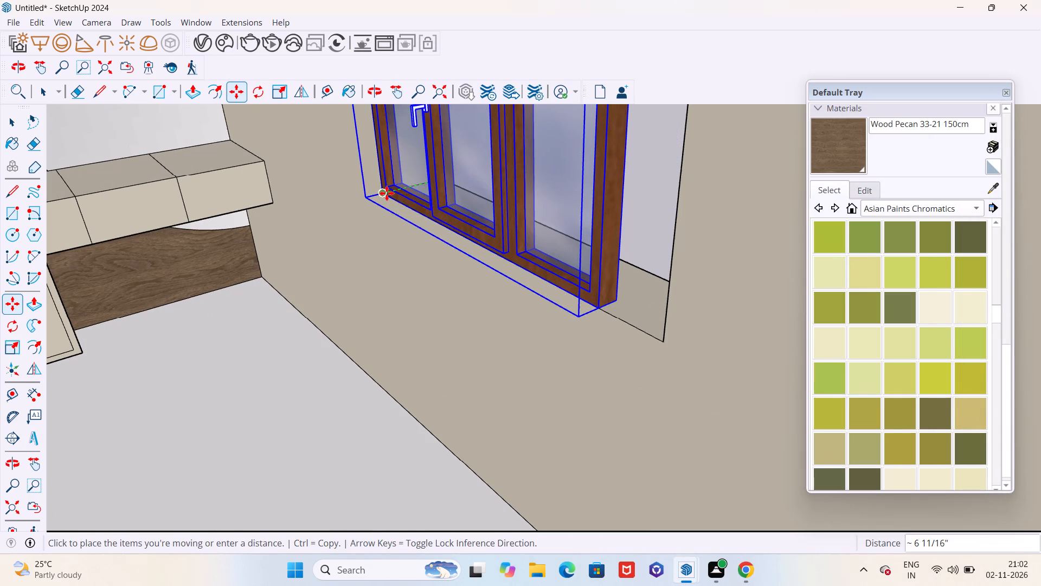
left_click(387, 193)
Move the window about 2 3/16" back toward the outer wall face by its lower corner.
scroll(527, 207, "down", 17)
scroll(531, 230, "up", 2)
scroll(531, 233, "down", 5)
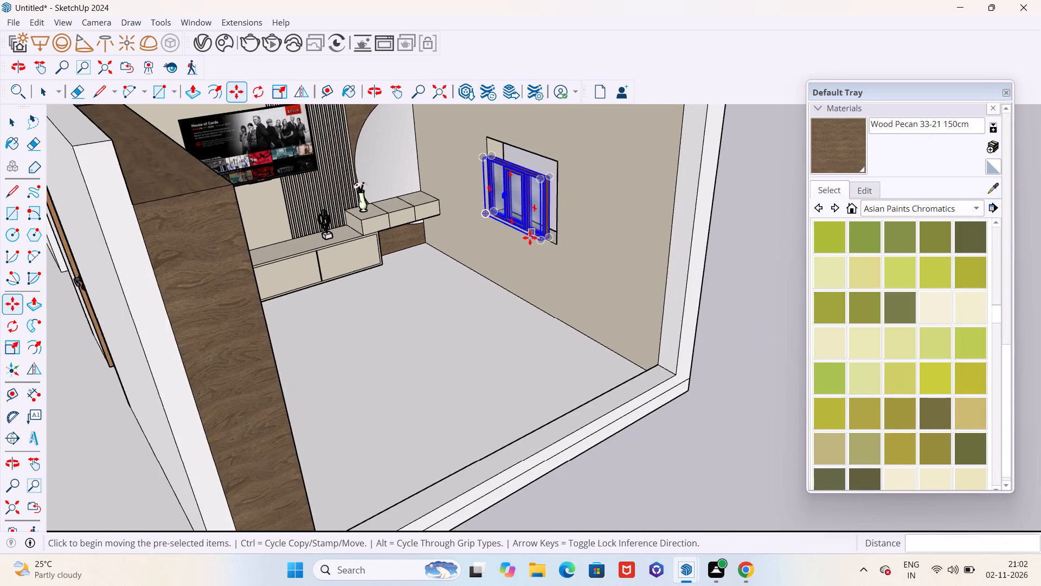
scroll(530, 238, "down", 2)
middle_click_drag(525, 250, 383, 219)
scroll(442, 182, "up", 6)
scroll(518, 190, "down", 5)
middle_click_drag(499, 207, 724, 209)
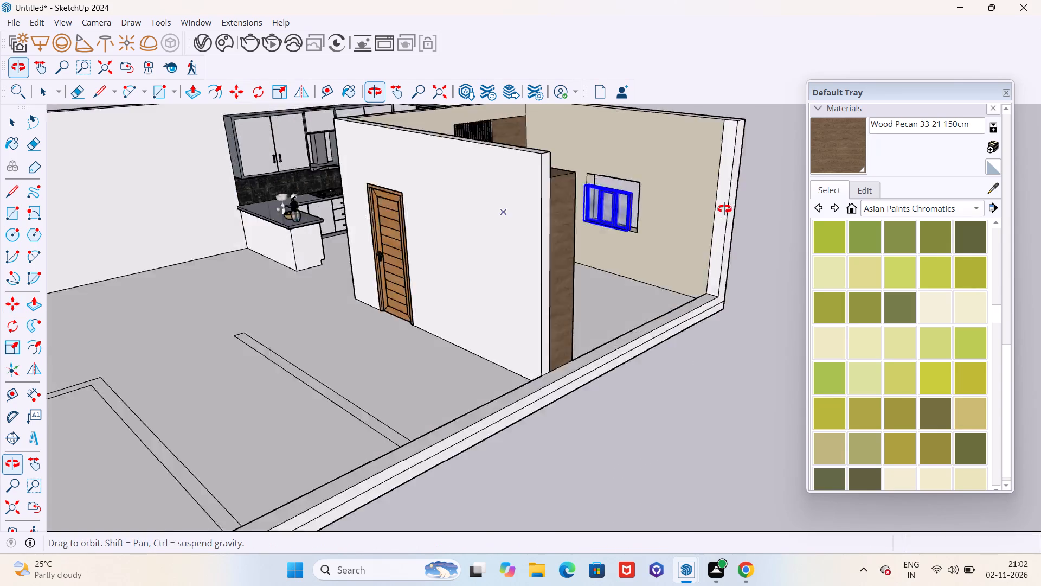
middle_click_drag(724, 209, 167, 289)
scroll(221, 260, "up", 6)
scroll(580, 243, "up", 5)
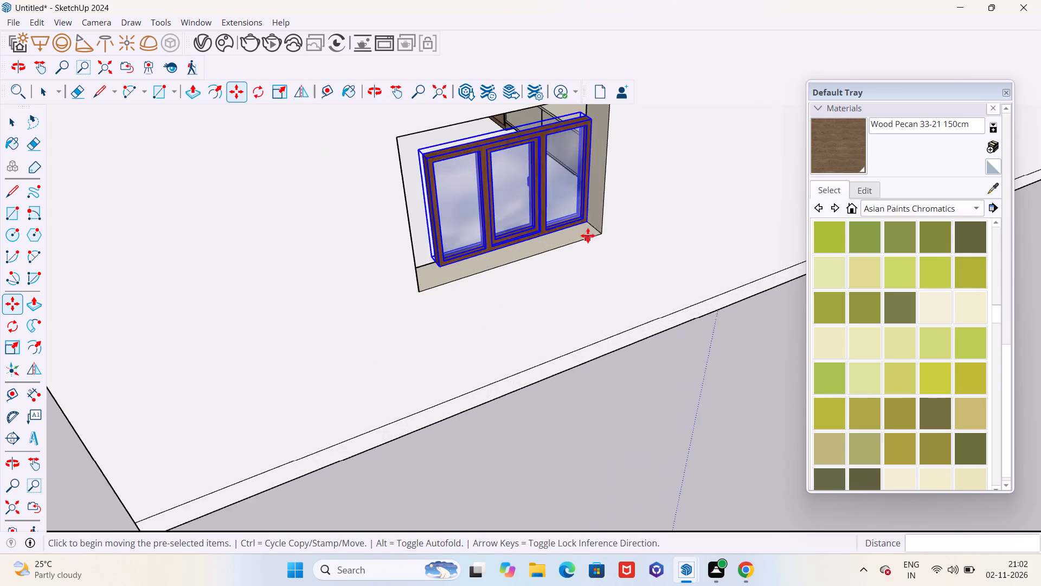
scroll(588, 235, "up", 6)
left_click(581, 215)
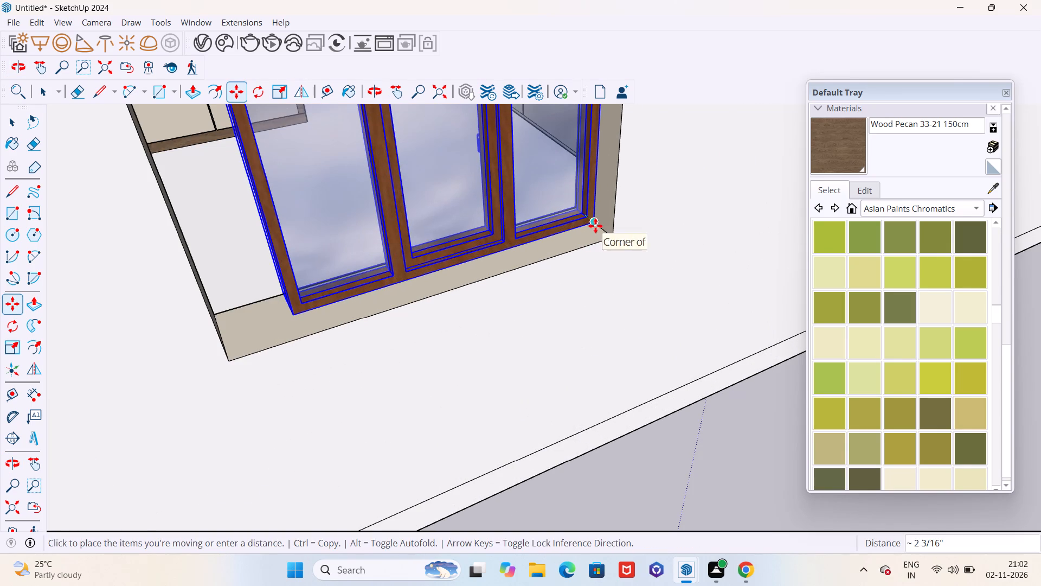
left_click(595, 226)
Move the window a further 1 9/16" toward the outer wall face by its lower corner, along the sill.
scroll(633, 246, "down", 6)
scroll(622, 234, "up", 10)
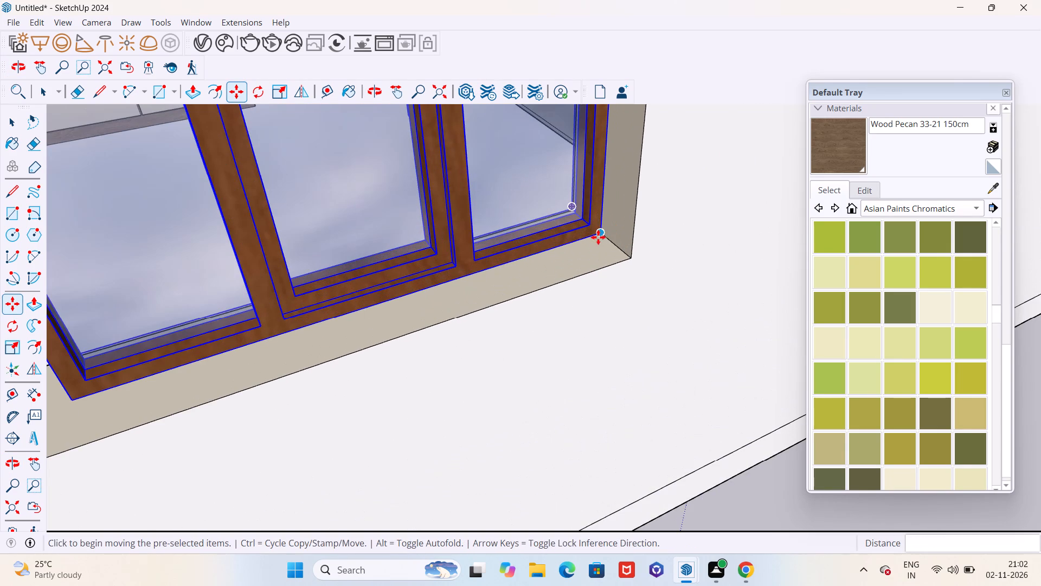
left_click(600, 235)
left_click(610, 244)
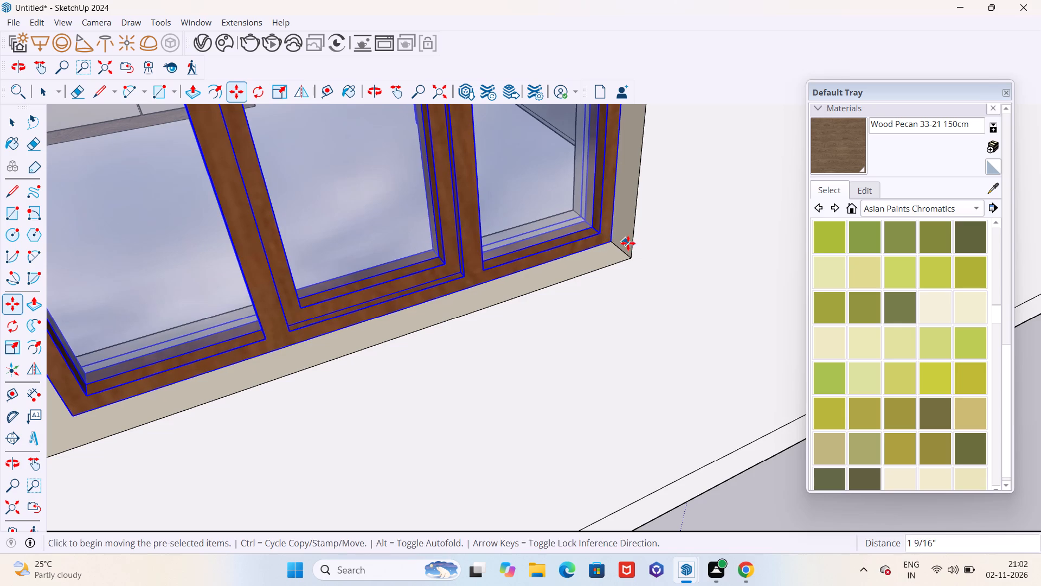
Scale the window's height up from its top until the frame meets the top edge of the wall opening.
scroll(629, 247, "down", 13)
middle_click_drag(620, 257, 545, 252)
key("s")
scroll(551, 316, "down", 4)
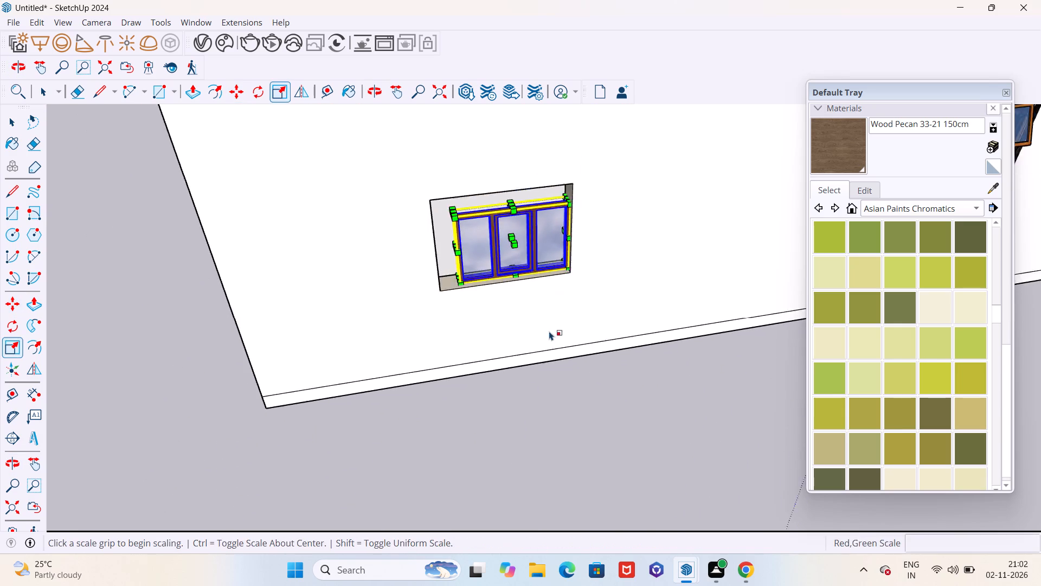
middle_click_drag(545, 333, 480, 281)
scroll(490, 186, "down", 5)
scroll(514, 133, "up", 15)
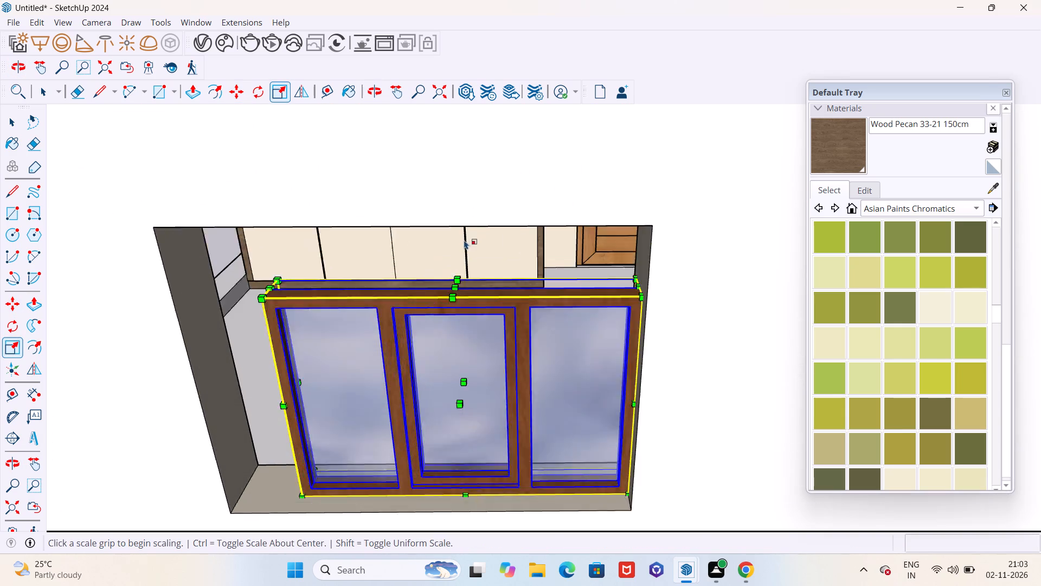
left_click_drag(450, 307, 473, 232)
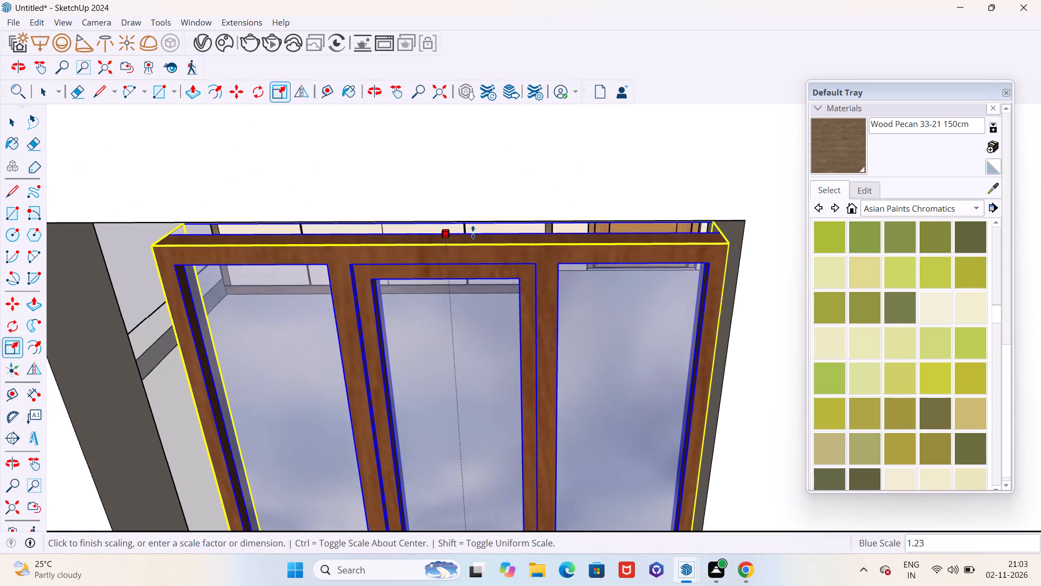
left_click_drag(473, 232, 475, 224)
scroll(491, 247, "down", 4)
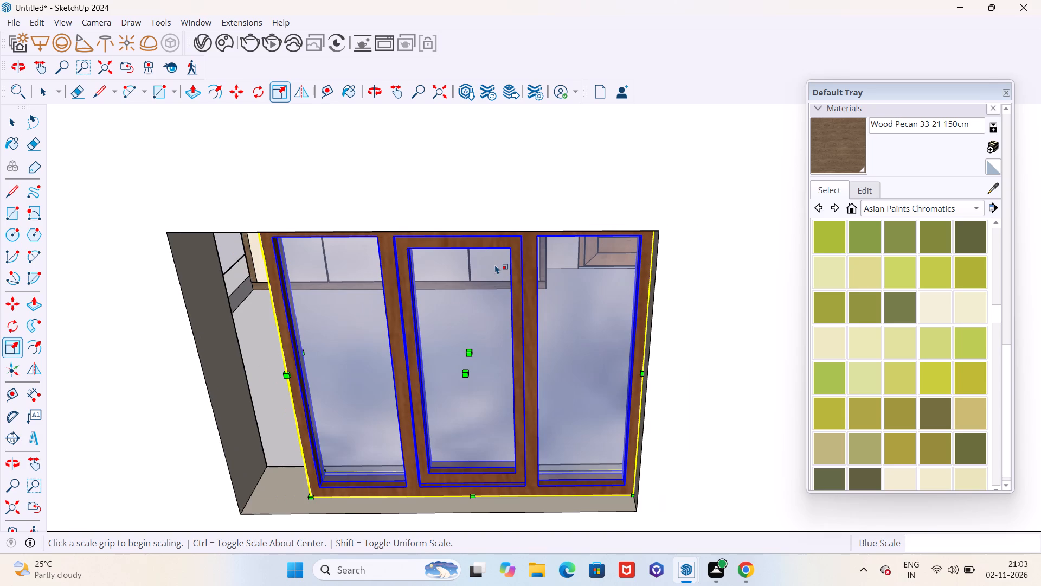
Scale the window's width out to the opening's uncovered side so it fills the opening, and clear the selection.
scroll(495, 272, "down", 3)
middle_click_drag(498, 274, 531, 218)
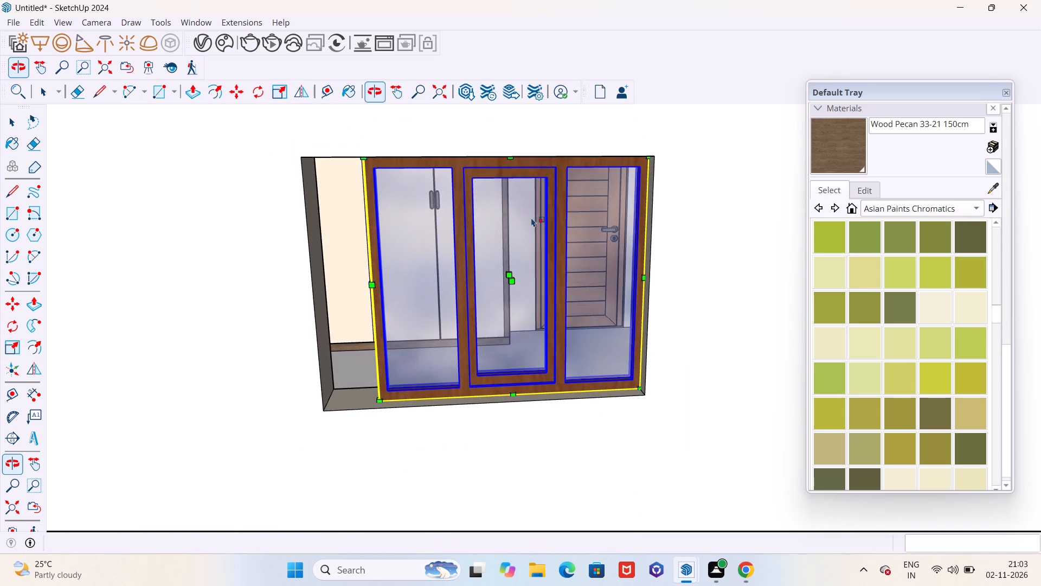
scroll(427, 260, "up", 2)
scroll(408, 271, "down", 2)
middle_click_drag(489, 280, 593, 292)
scroll(492, 334, "up", 4)
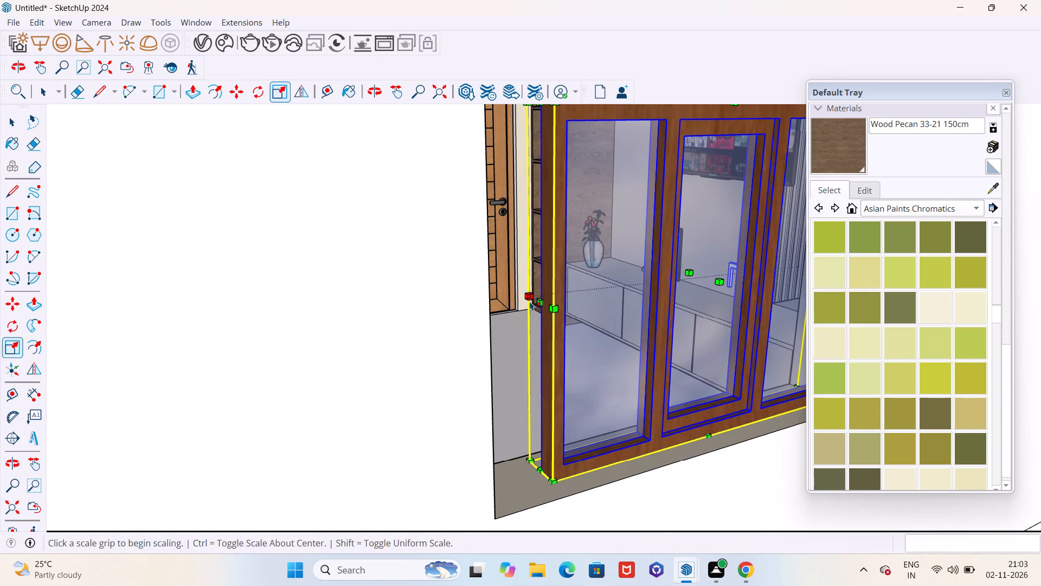
left_click_drag(541, 304, 489, 319)
scroll(420, 329, "down", 11)
middle_click_drag(478, 340, 446, 345)
key("Escape")
scroll(464, 352, "down", 6)
left_click(590, 501)
key("space")
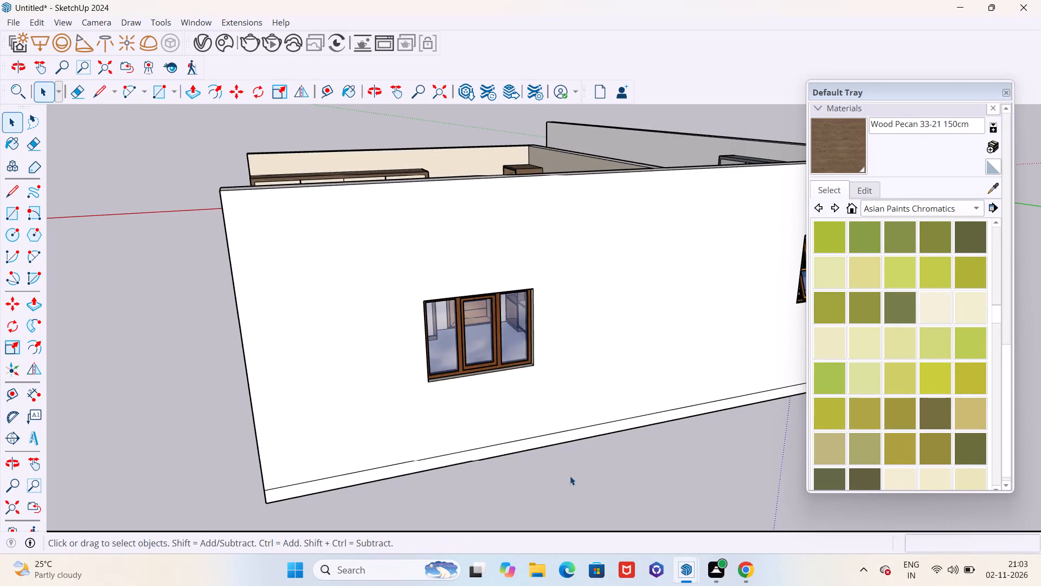
Examine the fitted window and the TV room from inside and from above, including the door wall and kitchen side.
scroll(565, 476, "down", 4)
middle_click_drag(463, 473, 862, 475)
scroll(627, 478, "down", 3)
middle_click_drag(623, 480, 613, 507)
scroll(703, 357, "up", 2)
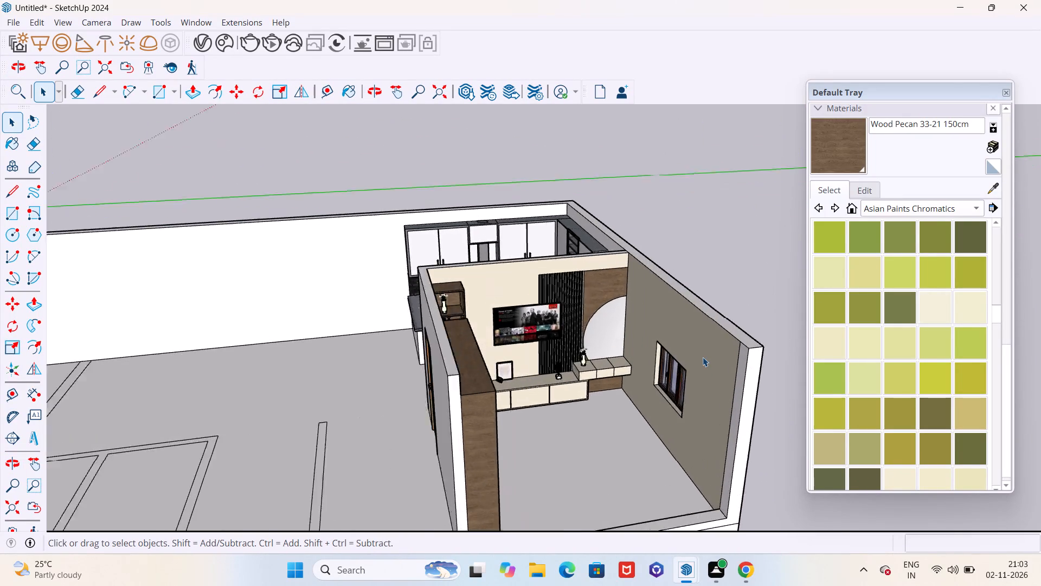
scroll(703, 357, "up", 10)
scroll(671, 406, "up", 1)
middle_click_drag(672, 406, 673, 335)
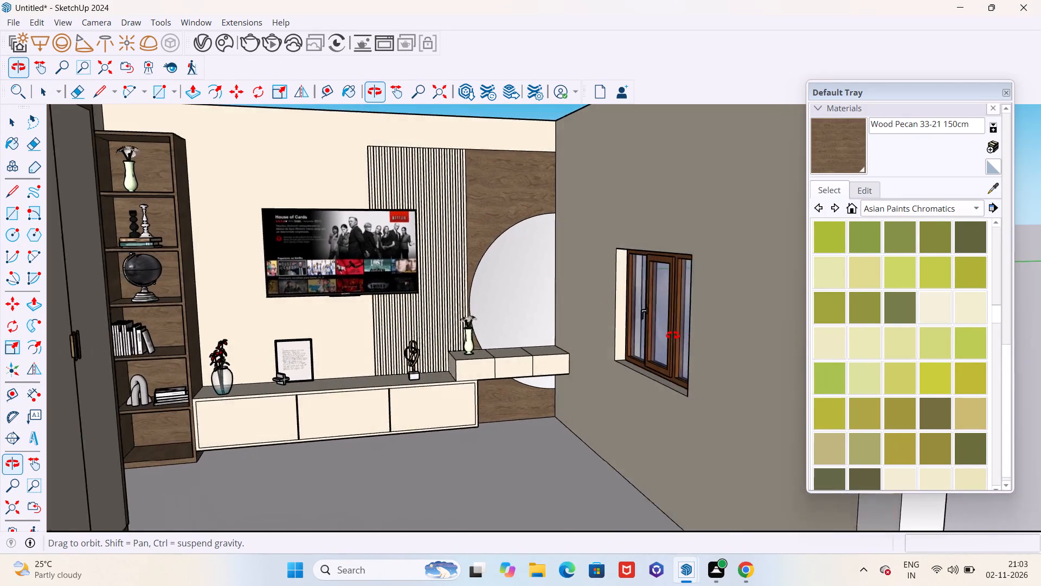
middle_click_drag(673, 335, 654, 336)
scroll(551, 310, "down", 7)
middle_click_drag(506, 300, 717, 343)
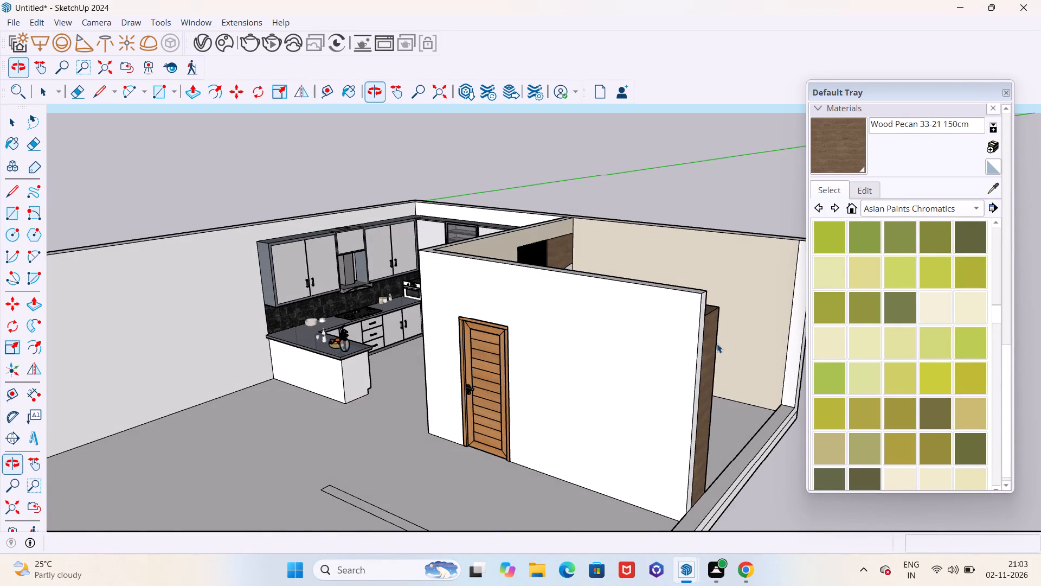
scroll(751, 303, "up", 3)
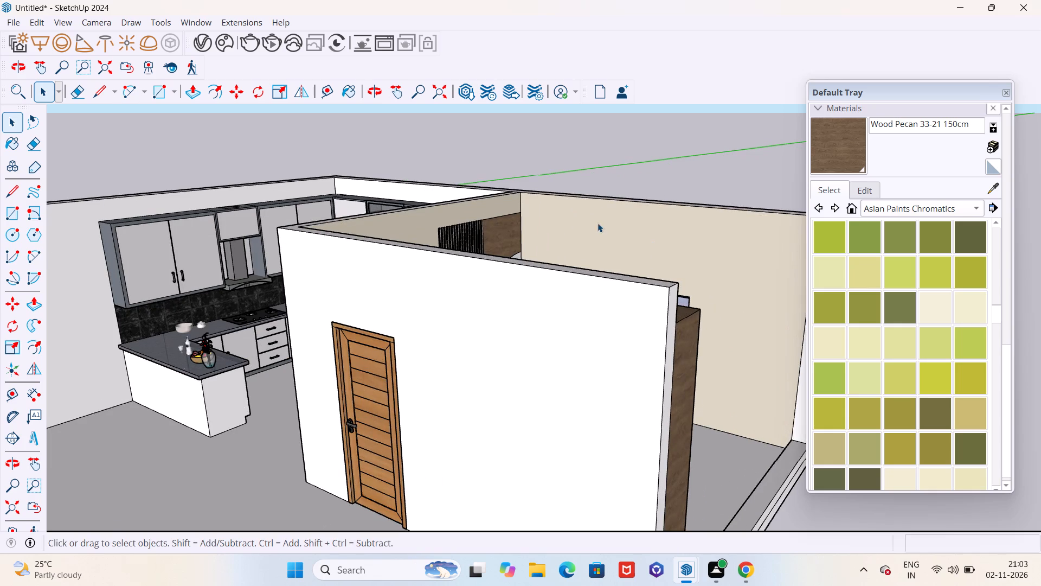
scroll(544, 227, "down", 4)
middle_click_drag(619, 258, 442, 290)
key("space")
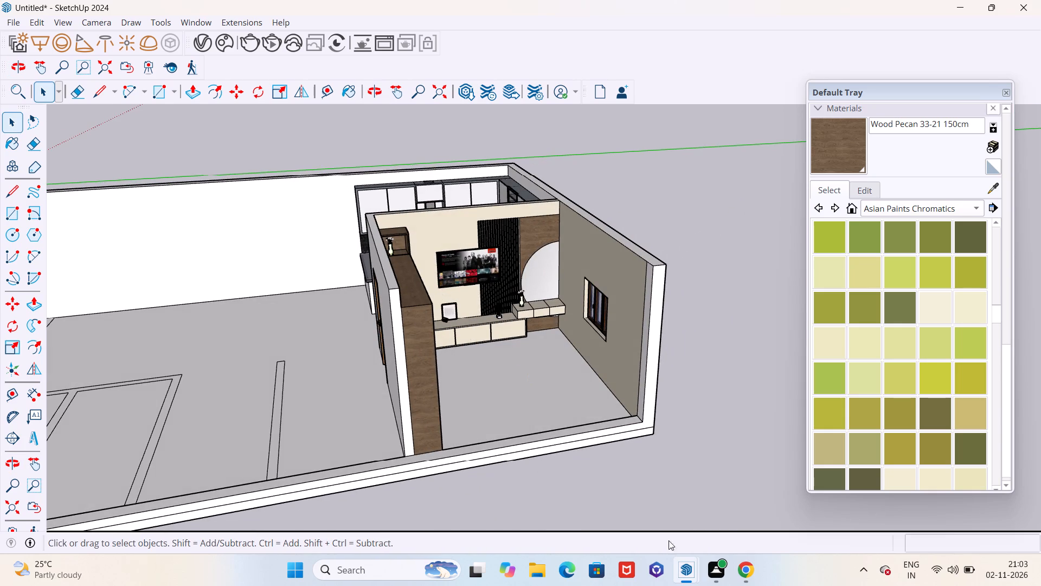
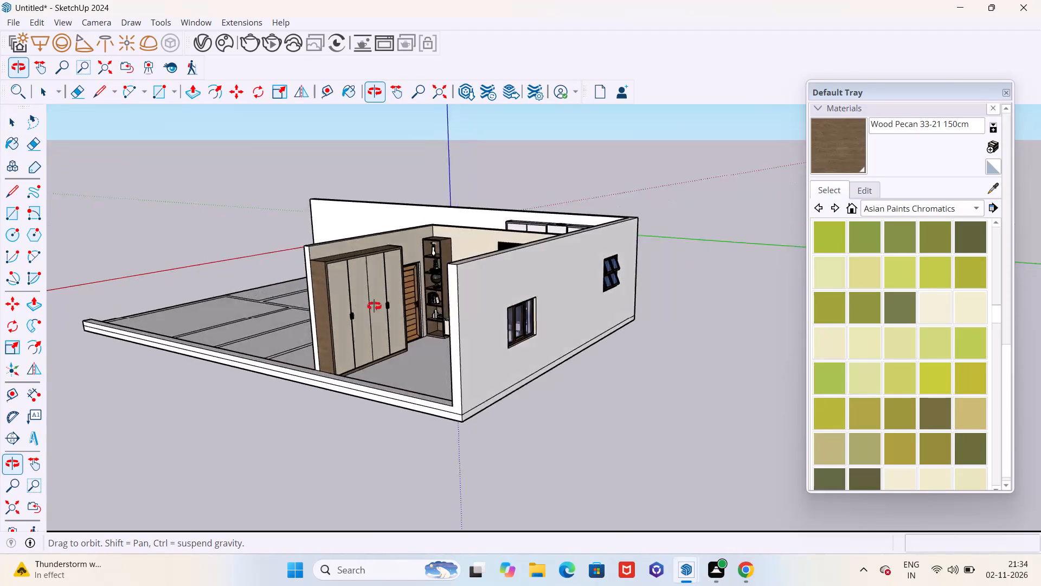
Push/Pull the low outer wall at the wardrobe end of the TV room up 9' 6 1/2" to match the window wall's height.
scroll(400, 247, "down", 5)
middle_click_drag(394, 260, 823, 351)
scroll(588, 262, "up", 11)
scroll(612, 316, "up", 5)
scroll(508, 274, "down", 6)
middle_click_drag(506, 288, 570, 314)
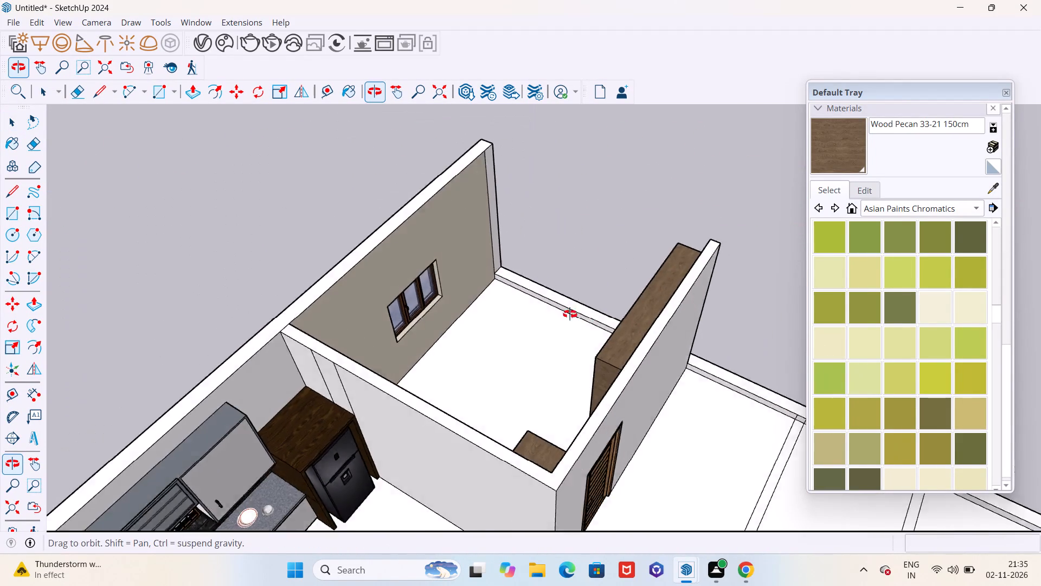
middle_click_drag(570, 314, 642, 321)
scroll(531, 308, "up", 6)
key("p")
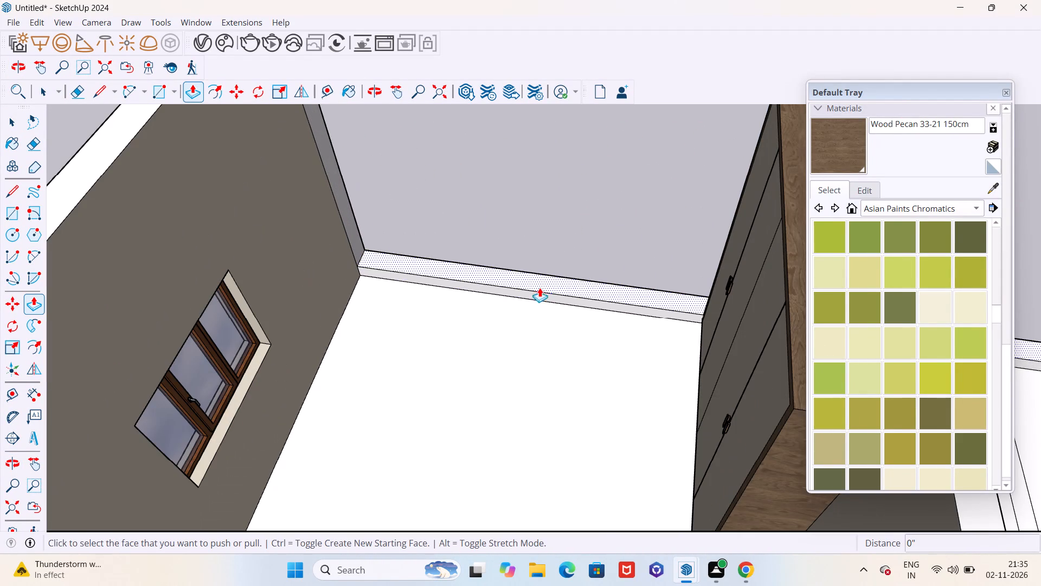
left_click(545, 283)
scroll(545, 283, "down", 8)
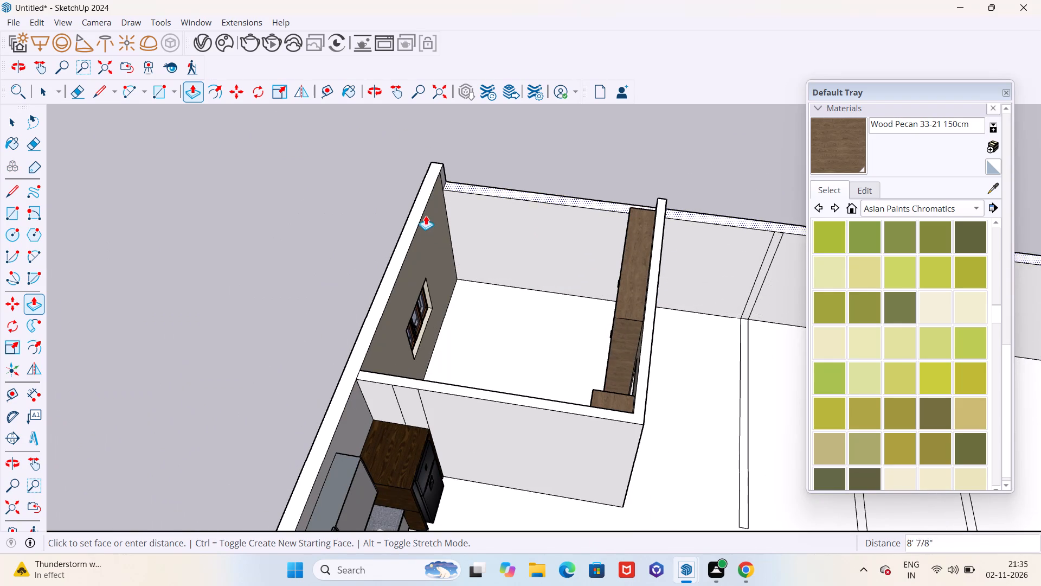
left_click(423, 213)
Examine the enclosed TV room from above, checking the raised outer wall, wardrobe, window wall and kitchen side.
middle_click_drag(529, 263, 82, 269)
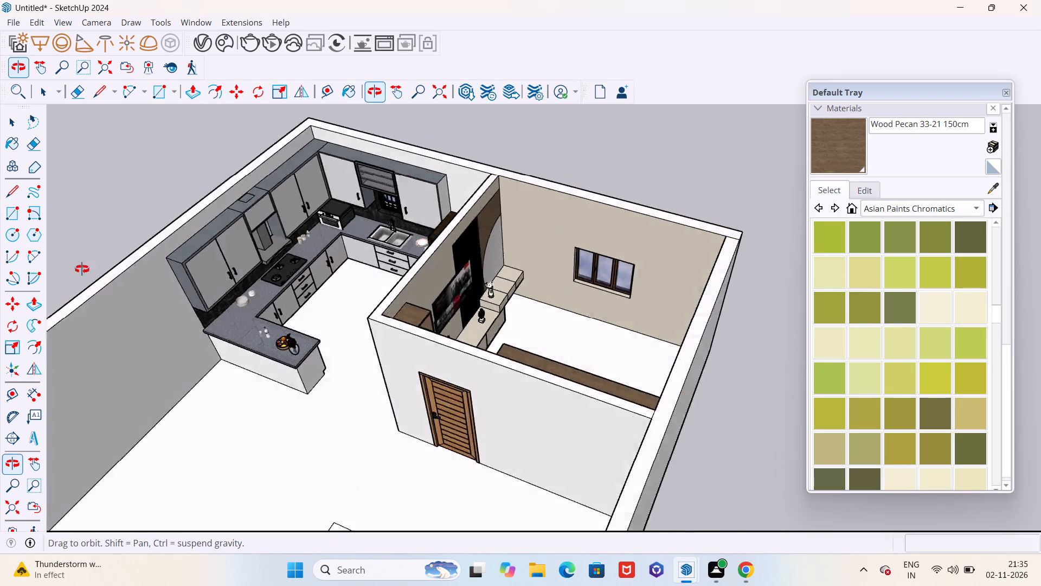
middle_click_drag(82, 269, 415, 211)
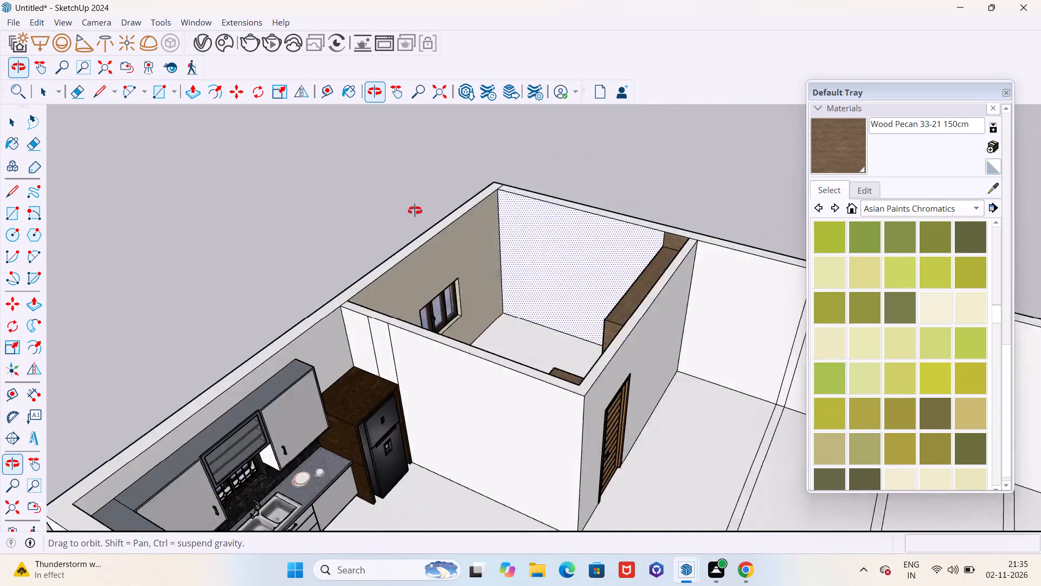
middle_click_drag(415, 211, 615, 214)
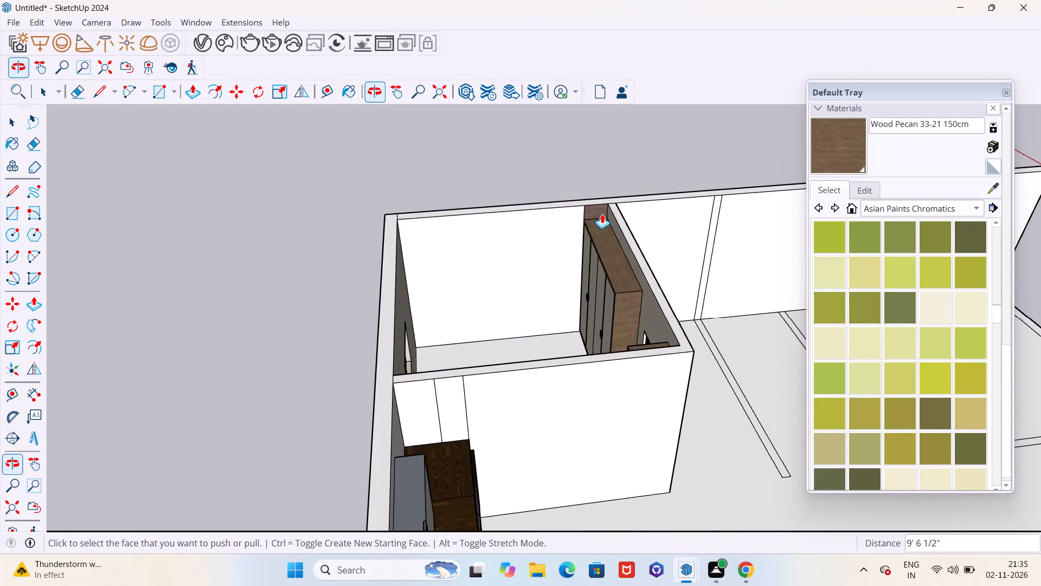
scroll(599, 213, "up", 10)
scroll(603, 229, "down", 5)
middle_click_drag(605, 233, 602, 196)
key("space")
scroll(581, 273, "down", 6)
middle_click_drag(509, 283, 380, 269)
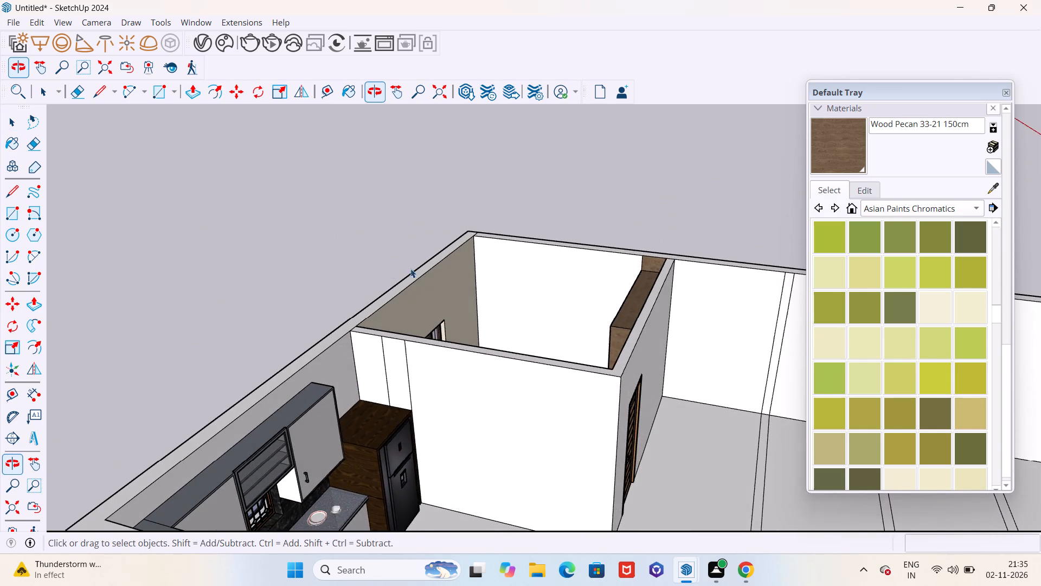
scroll(433, 276, "up", 5)
scroll(461, 277, "down", 5)
middle_click_drag(468, 281, 466, 303)
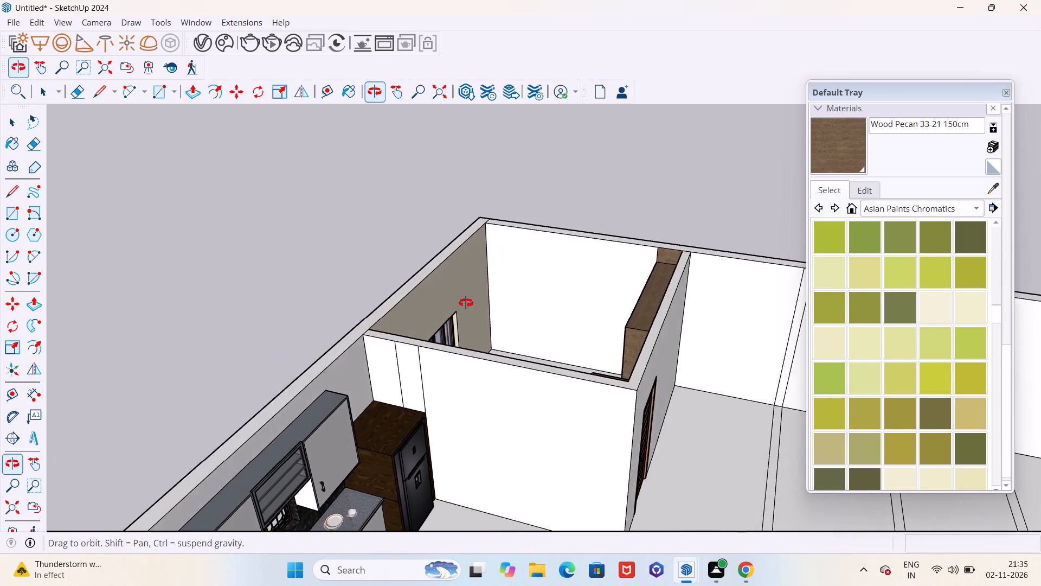
middle_click_drag(466, 303, 577, 320)
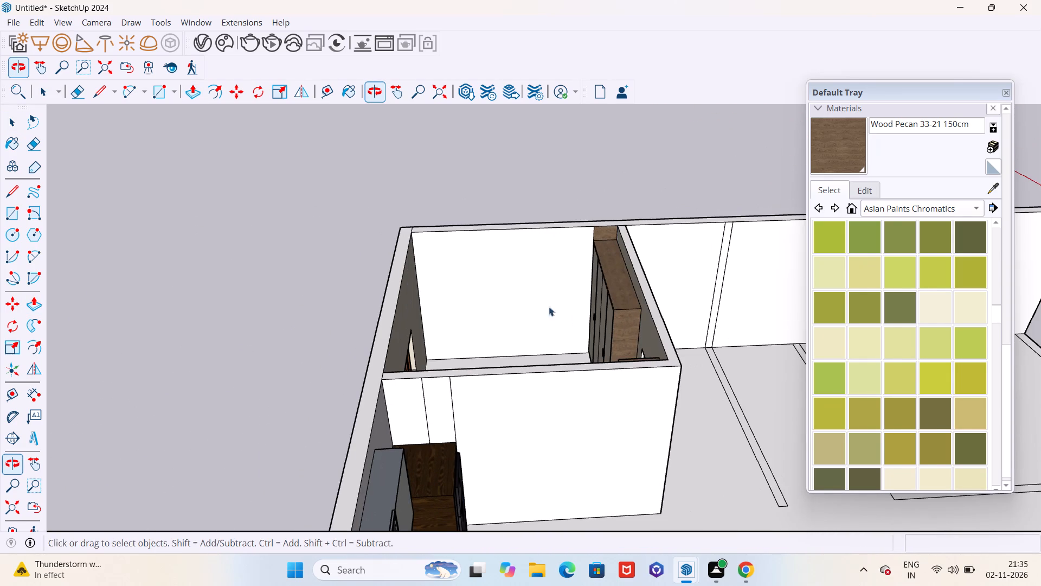
Switch to Chrome and change the image search to "bed room 3d warehouse".
left_click(748, 565)
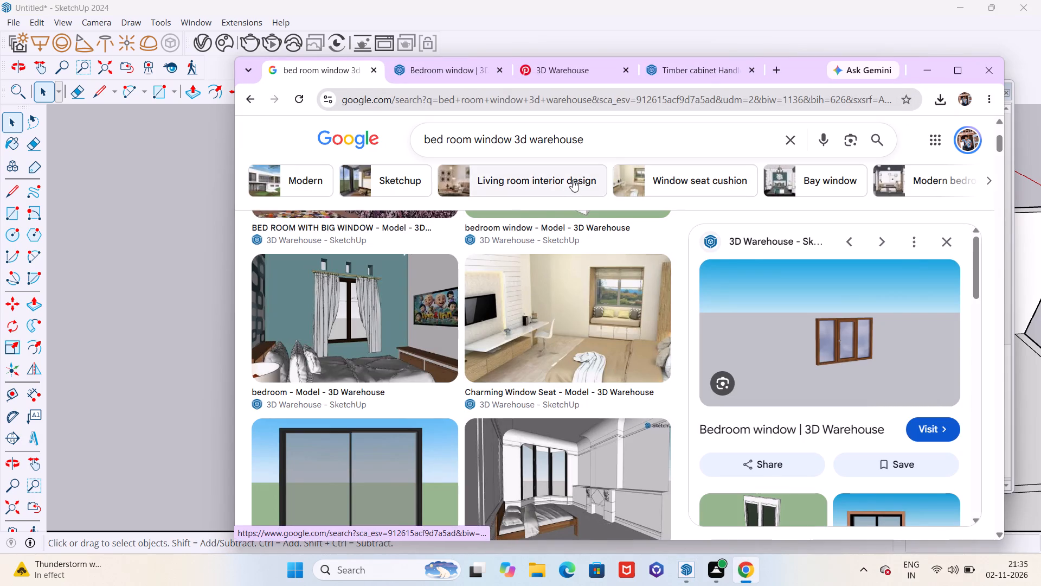
left_click(511, 140)
key("BackSpace")
key("BackSpace")
key("BackSpace")
key("BackSpace")
key("BackSpace")
key("BackSpace")
key("BackSpace")
key("BackSpace")
key("BackSpace")
key("BackSpace")
key("BackSpace")
key("BackSpace")
key("BackSpace")
key("BackSpace")
key("BackSpace")
key("BackSpace")
key("BackSpace")
key("BackSpace")
key("BackSpace")
key("BackSpace")
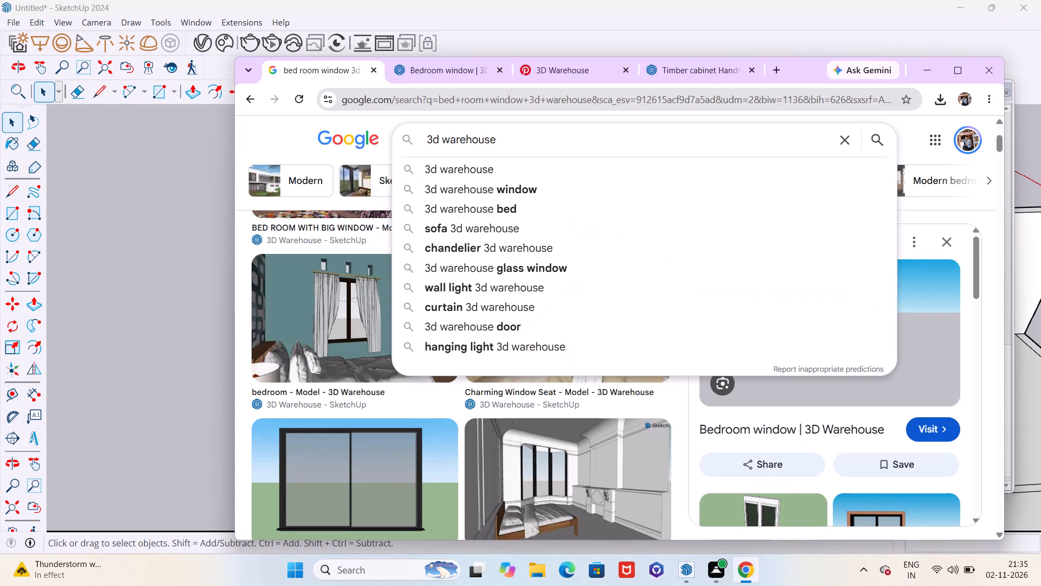
type("bed room")
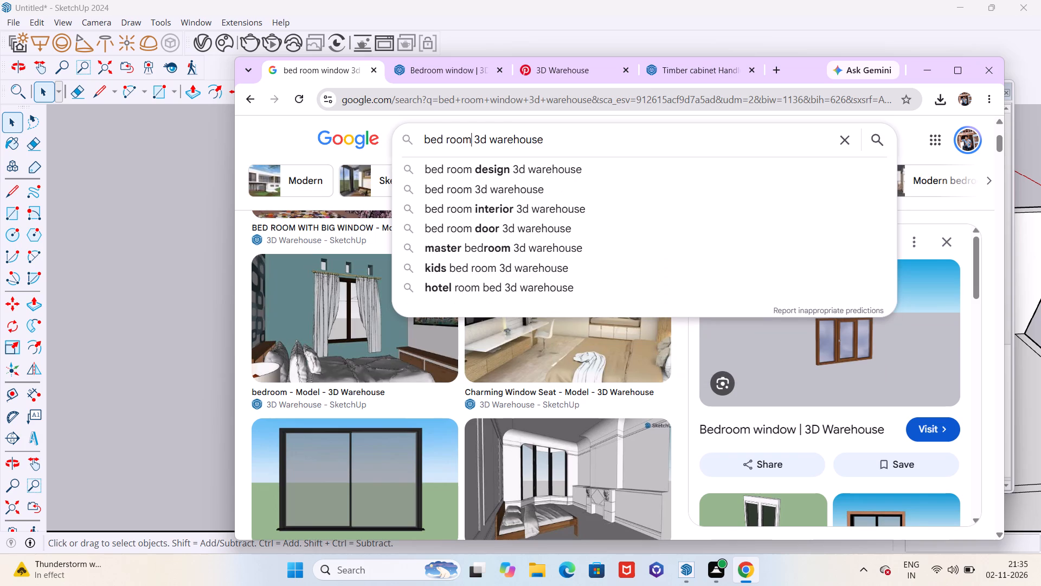
key("space")
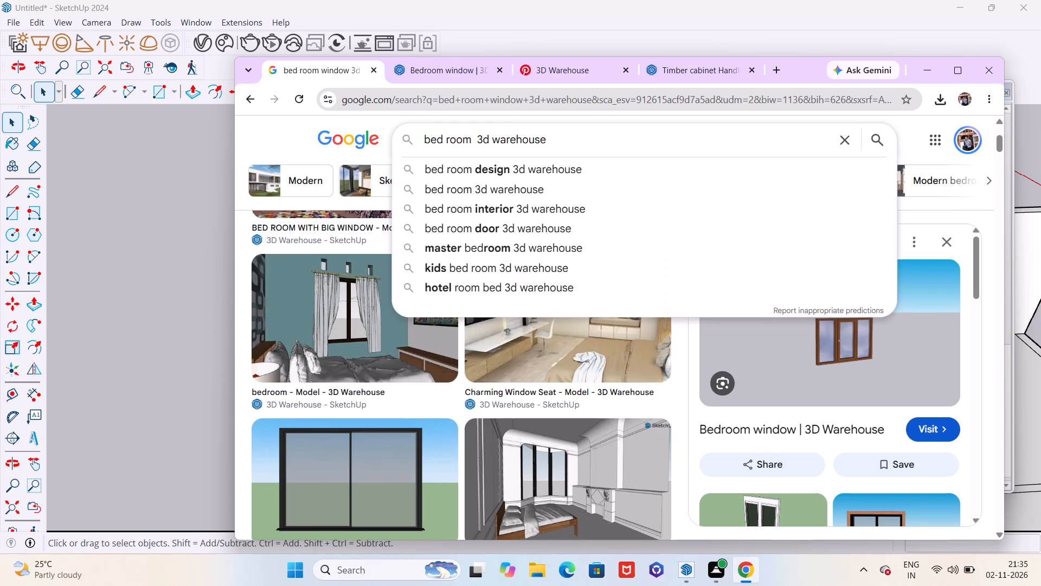
key("Return")
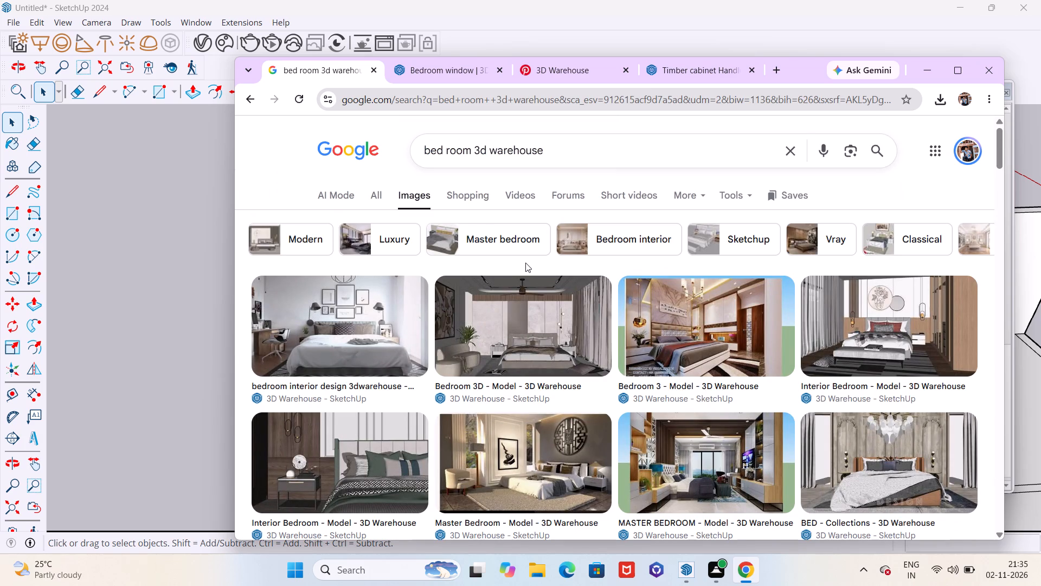
Look through the bedroom image results for a suitable bedroom model.
scroll(525, 263, "down", 2)
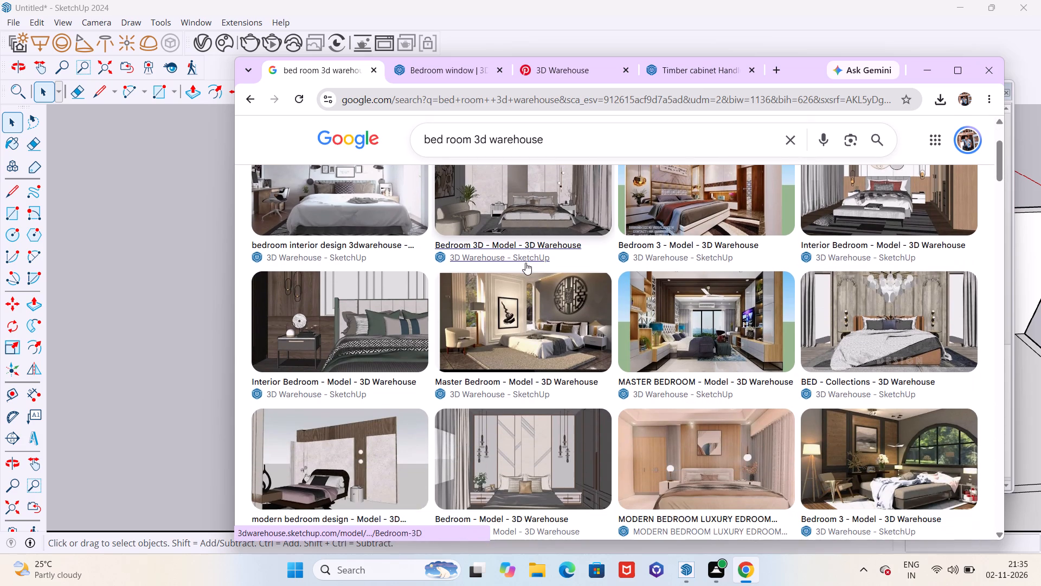
scroll(525, 263, "down", 2)
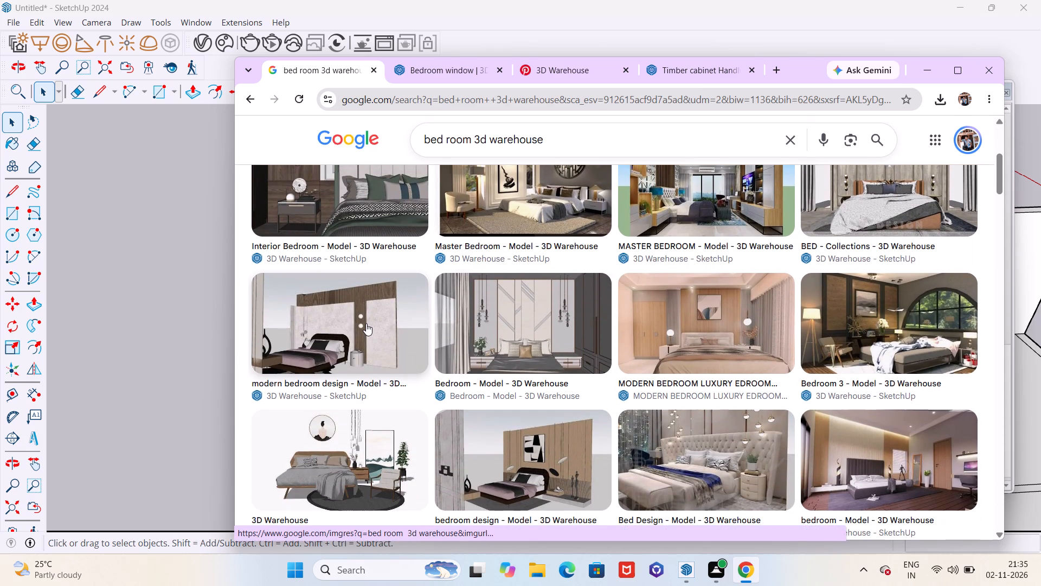
scroll(520, 430, "down", 2)
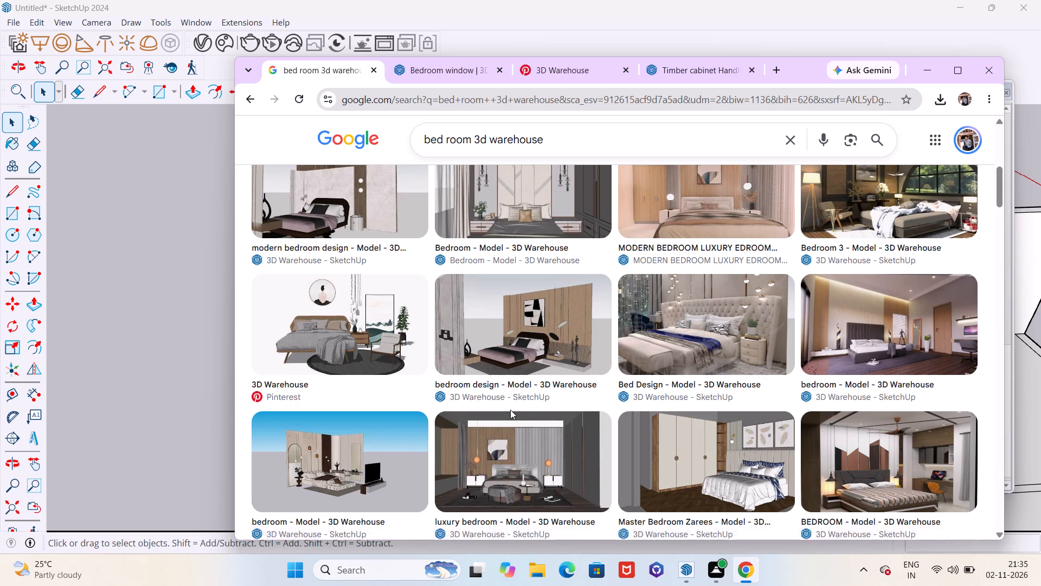
scroll(510, 410, "up", 5)
scroll(510, 410, "down", 6)
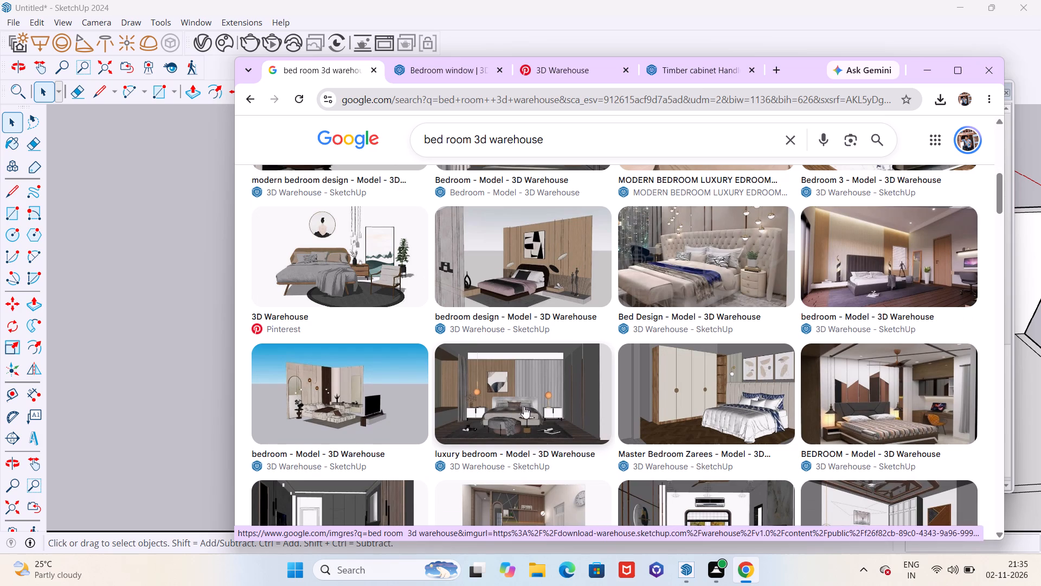
scroll(529, 402, "down", 5)
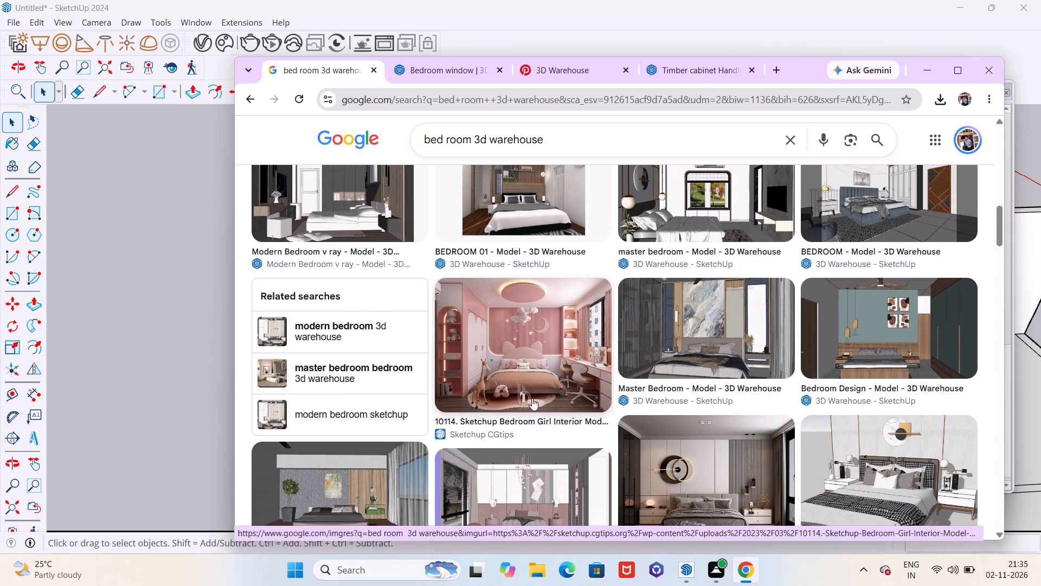
scroll(532, 398, "down", 2)
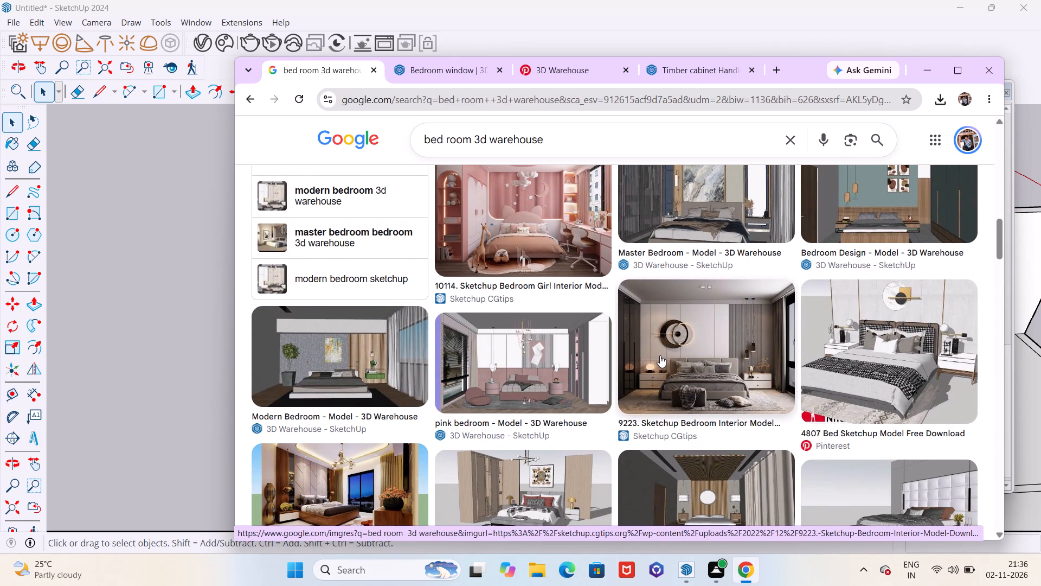
Open the "9223. Sketchup Bedroom Interior Model Download" page, review its contents, and close it.
left_click(660, 355)
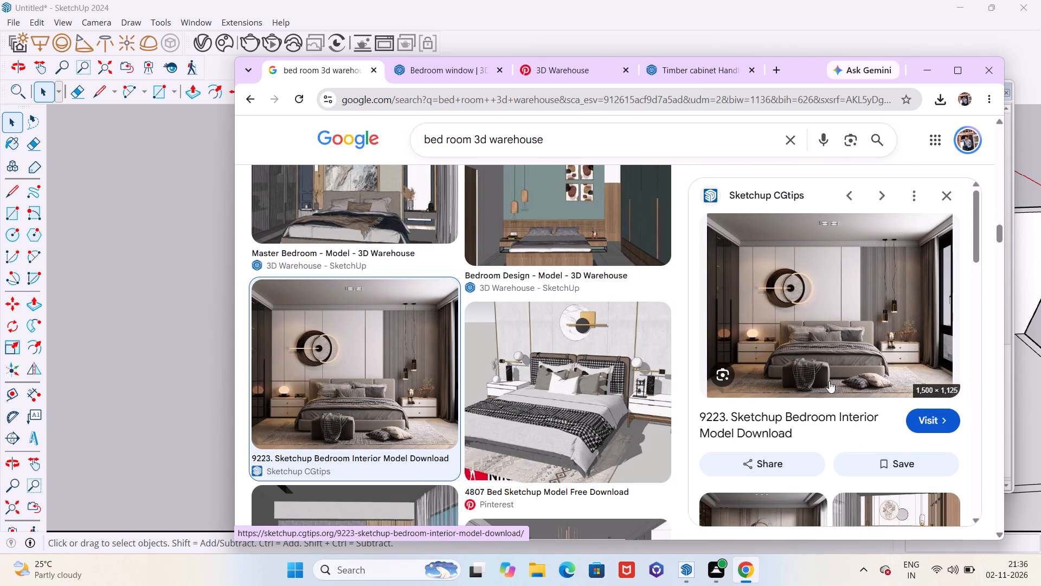
left_click(927, 417)
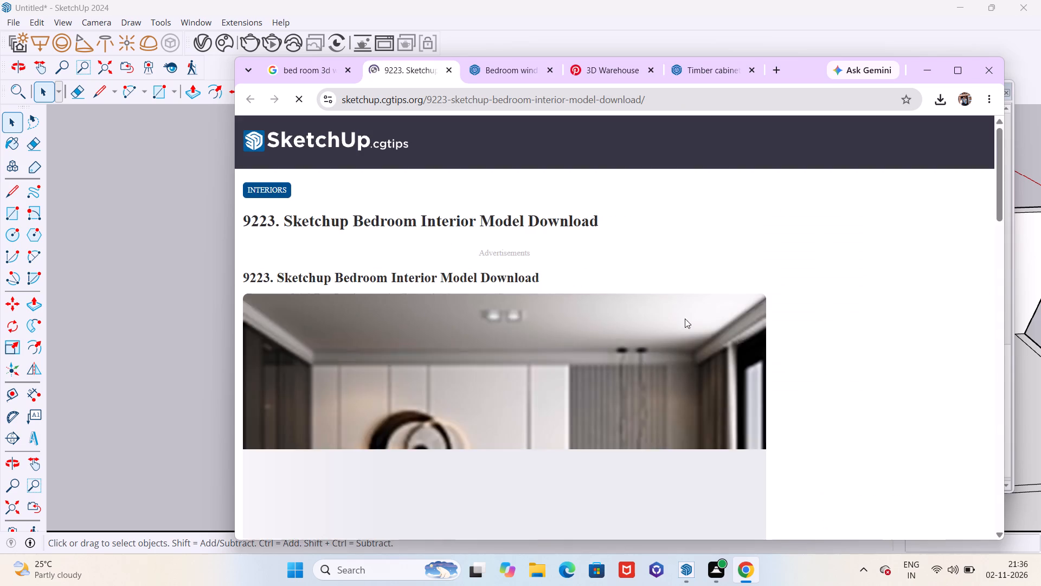
scroll(651, 270, "down", 10)
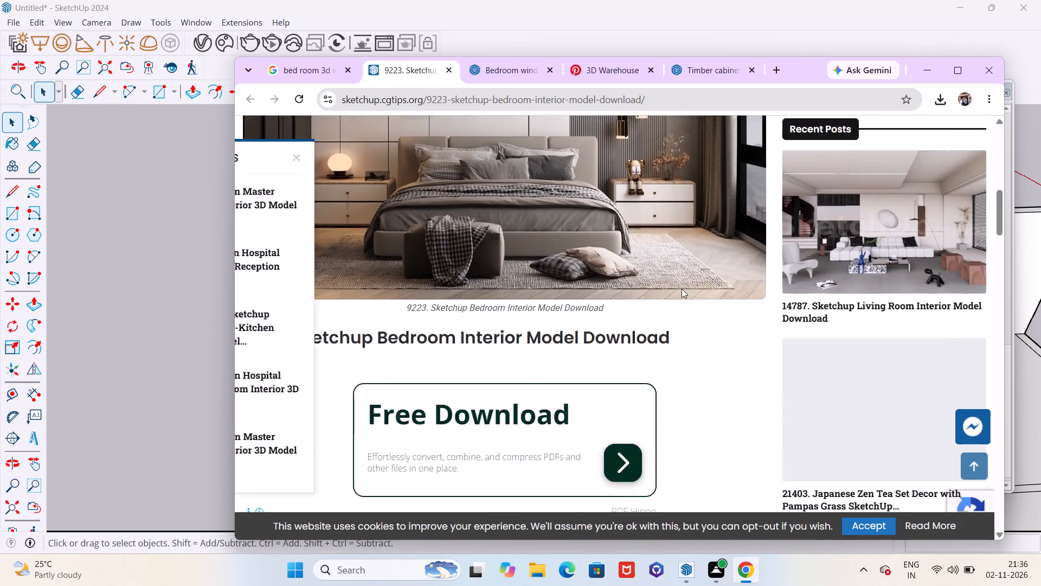
scroll(682, 289, "down", 4)
scroll(679, 280, "up", 3)
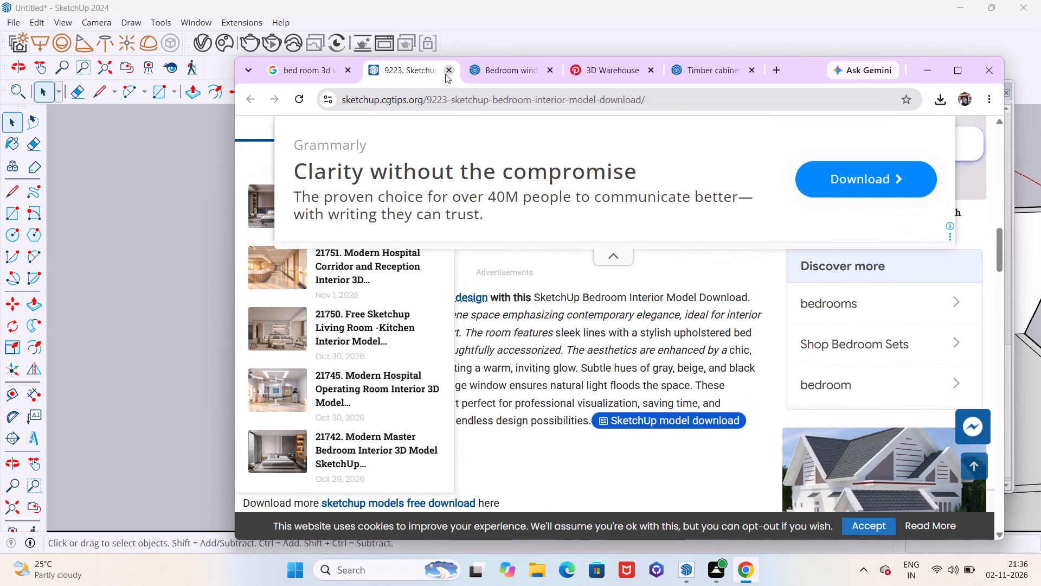
left_click(448, 72)
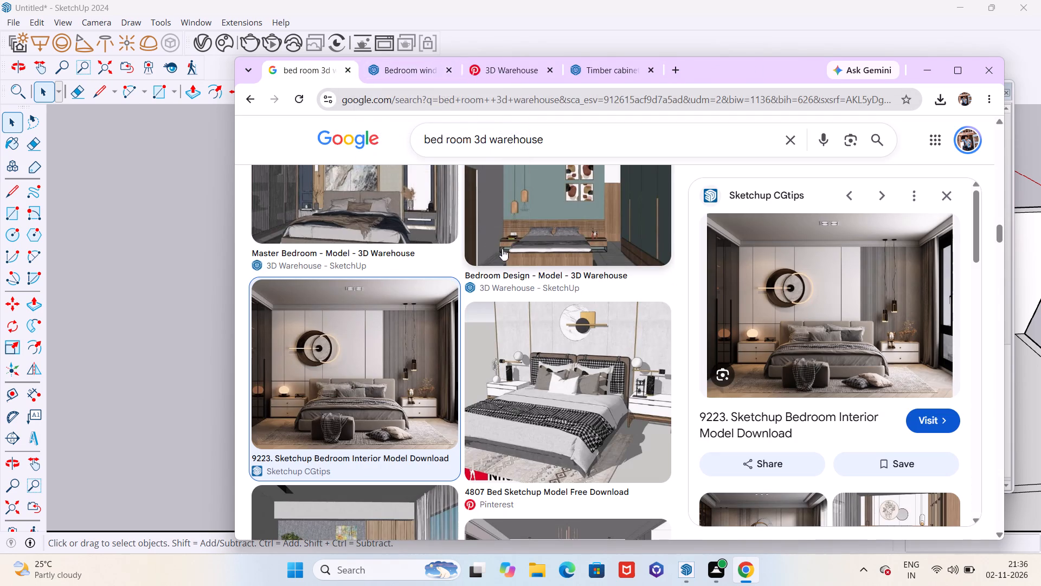
Look through more bedroom image results for another model, dismissing the open preview along the way.
scroll(525, 254, "down", 3)
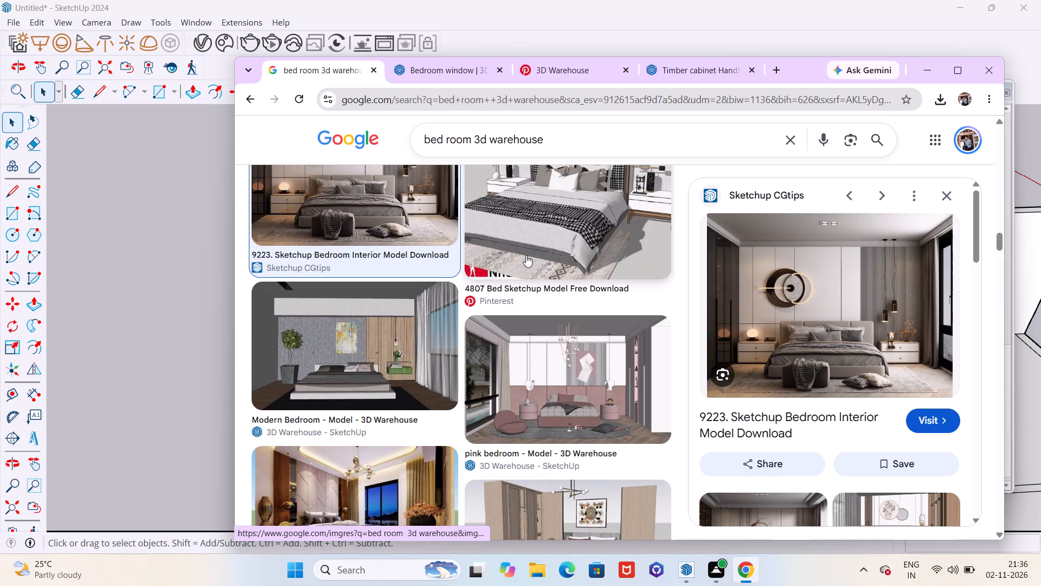
scroll(526, 255, "down", 3)
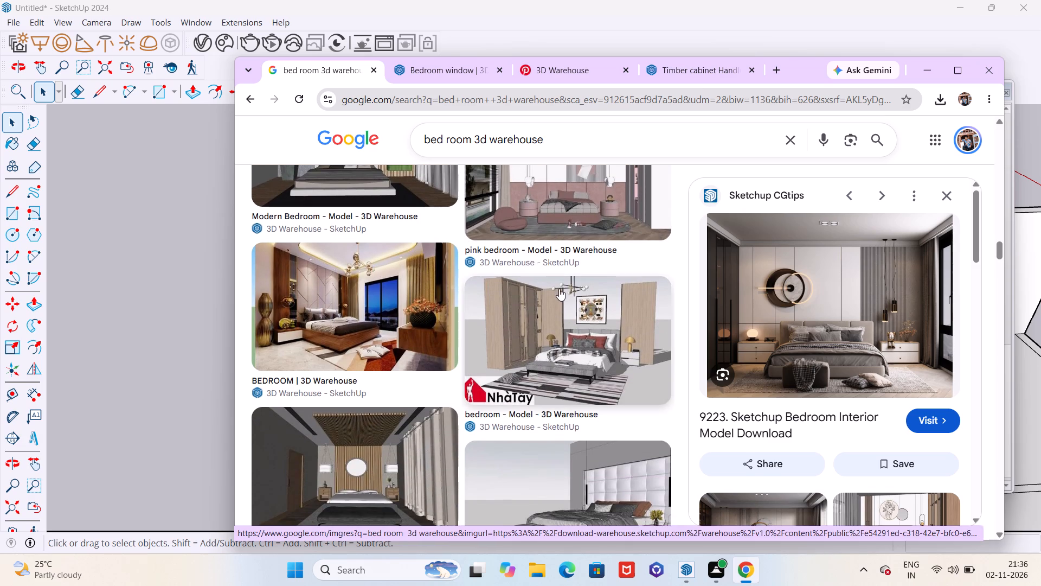
scroll(559, 289, "down", 5)
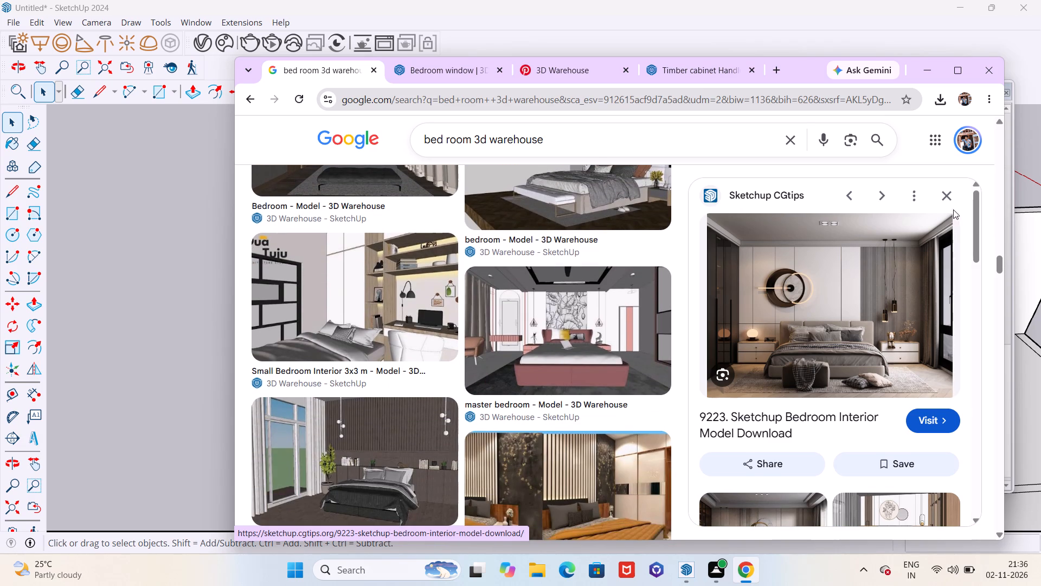
left_click(946, 200)
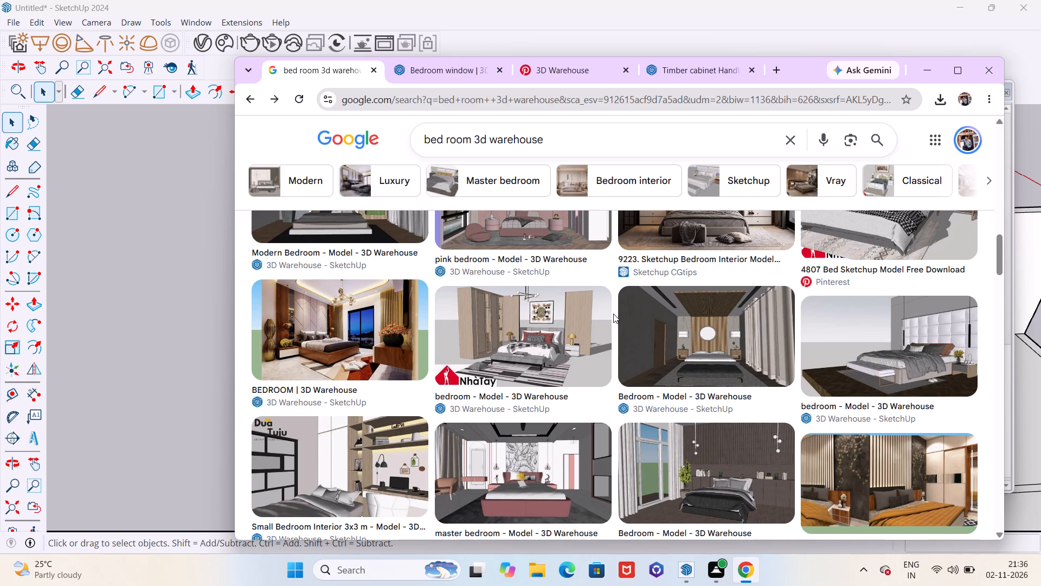
scroll(559, 386, "down", 3)
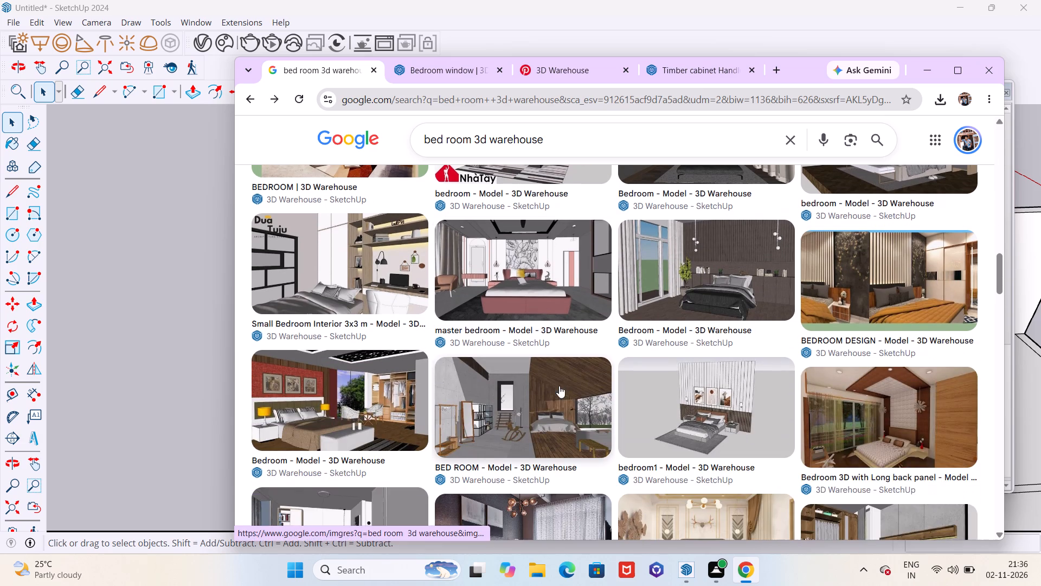
scroll(559, 386, "down", 1)
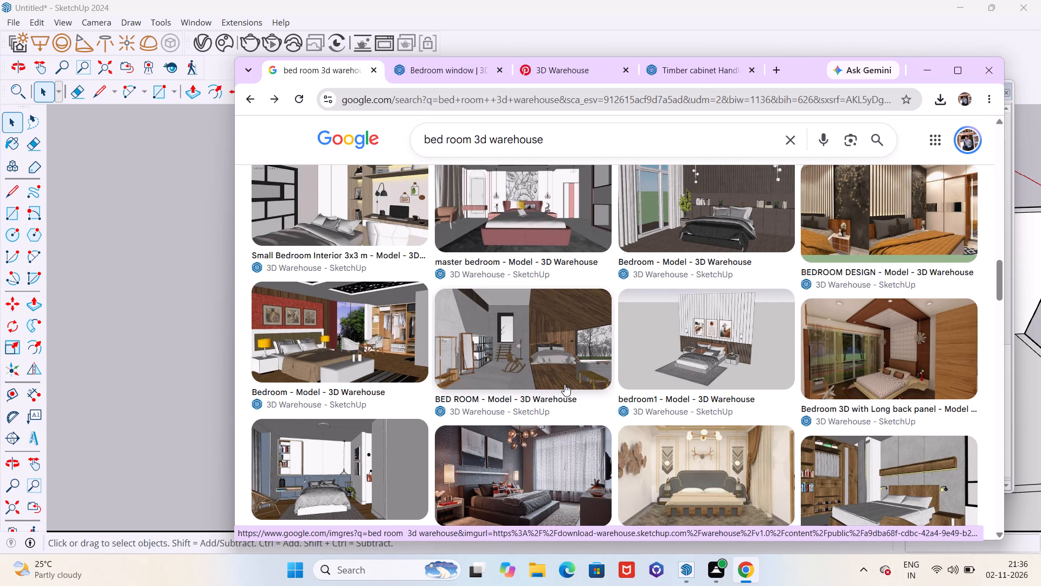
scroll(564, 384, "down", 4)
Open the 3D Warehouse page of the "Bedroom Interior" model with the wavy headboard wall and download the model.
left_click(712, 343)
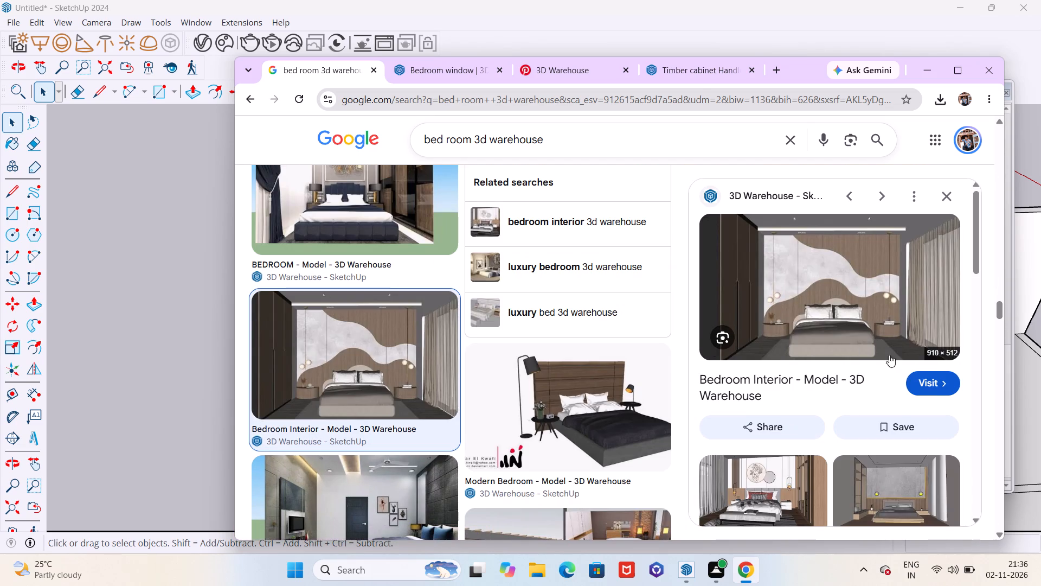
left_click(933, 379)
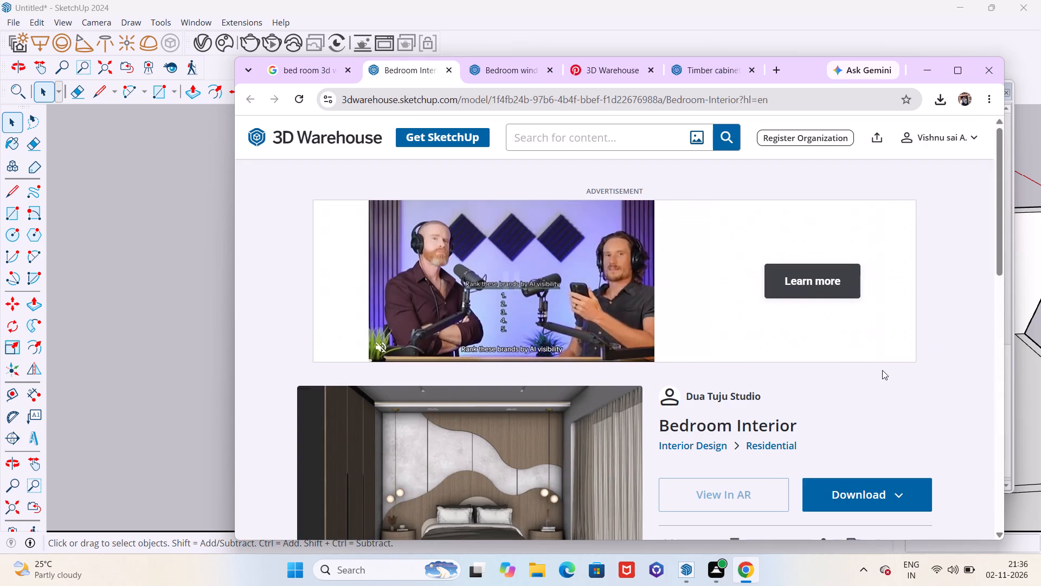
scroll(931, 456, "down", 3)
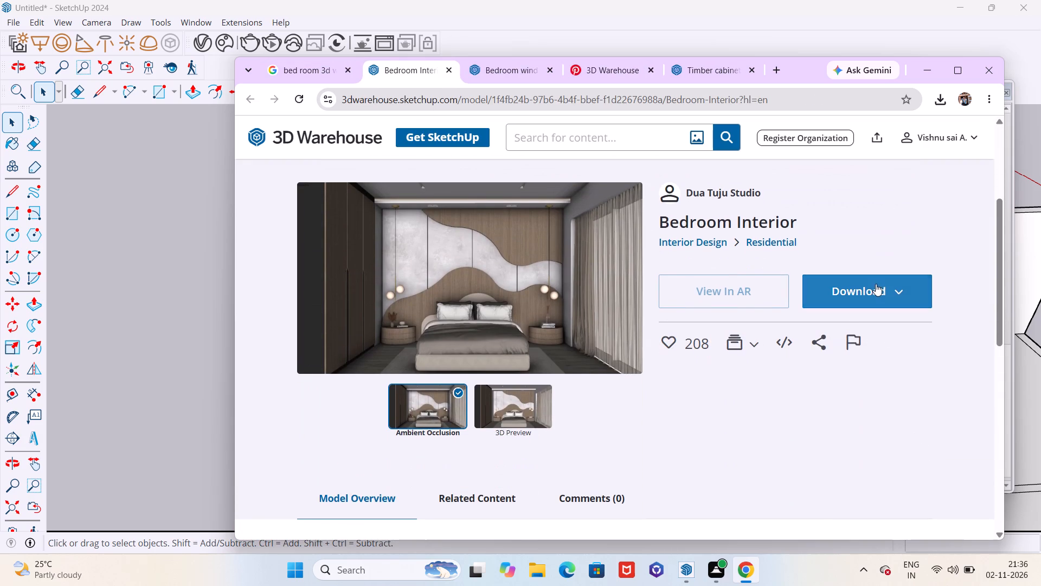
left_click(875, 283)
left_click(860, 327)
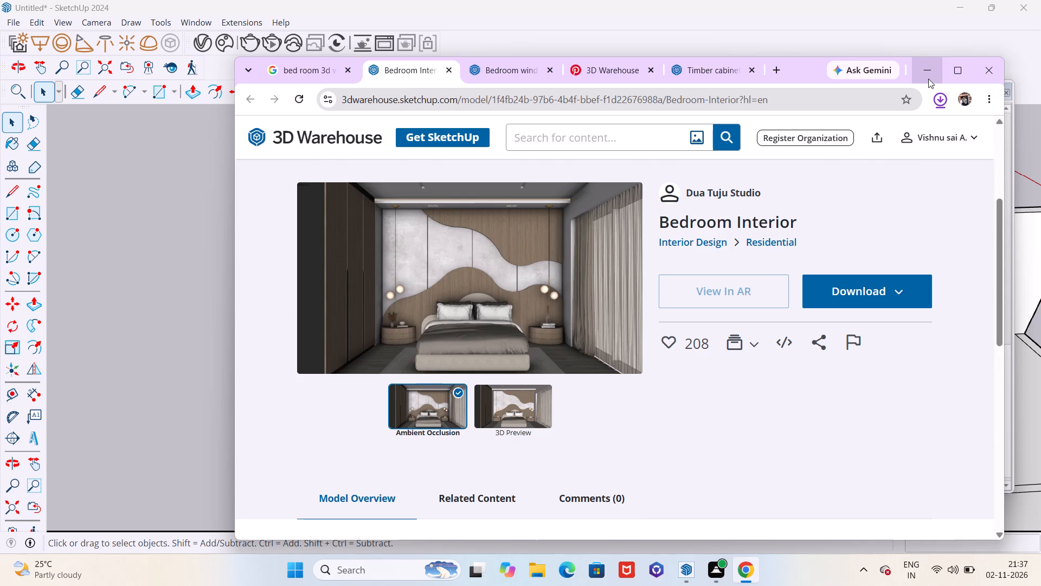
Switch to SketchUp and import the Bedroom+2 model from the Downloads folder.
left_click(928, 79)
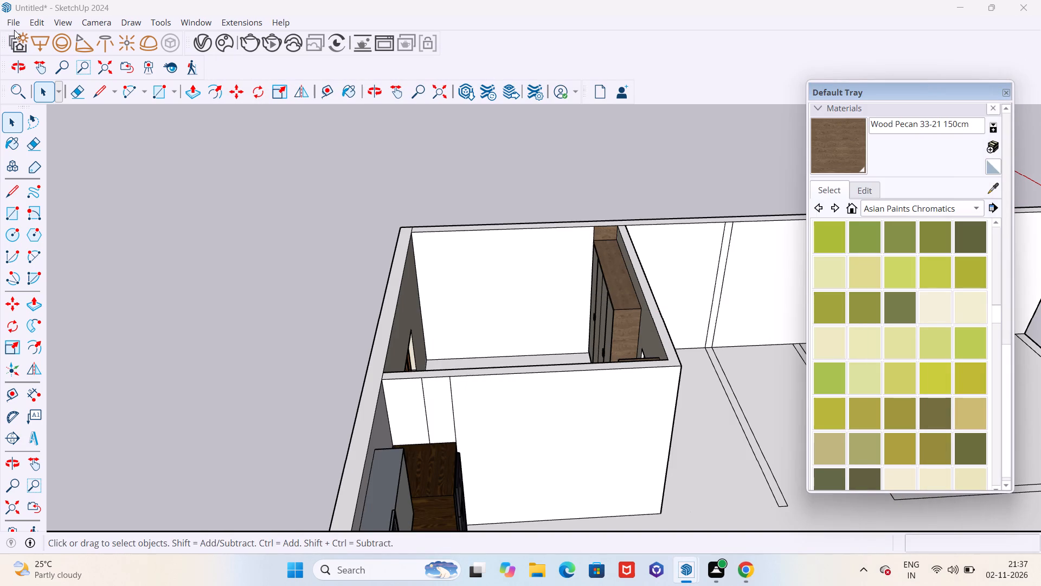
left_click(15, 21)
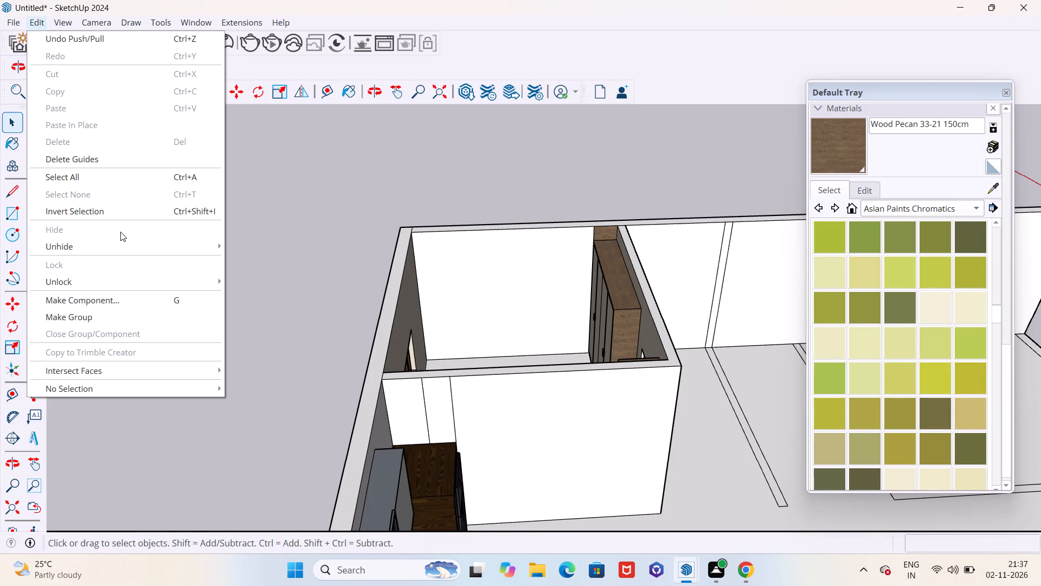
left_click(14, 24)
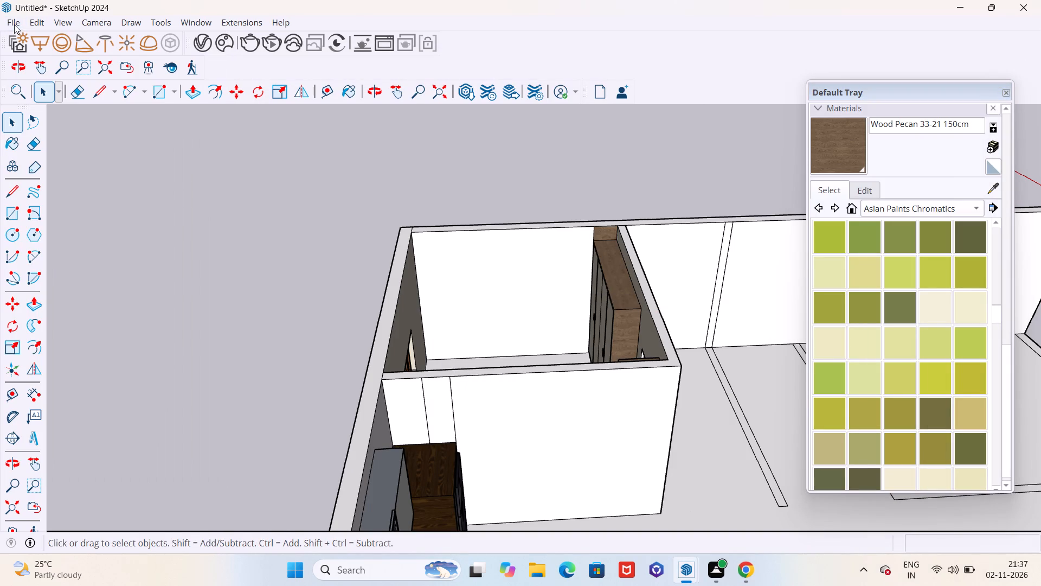
left_click(11, 21)
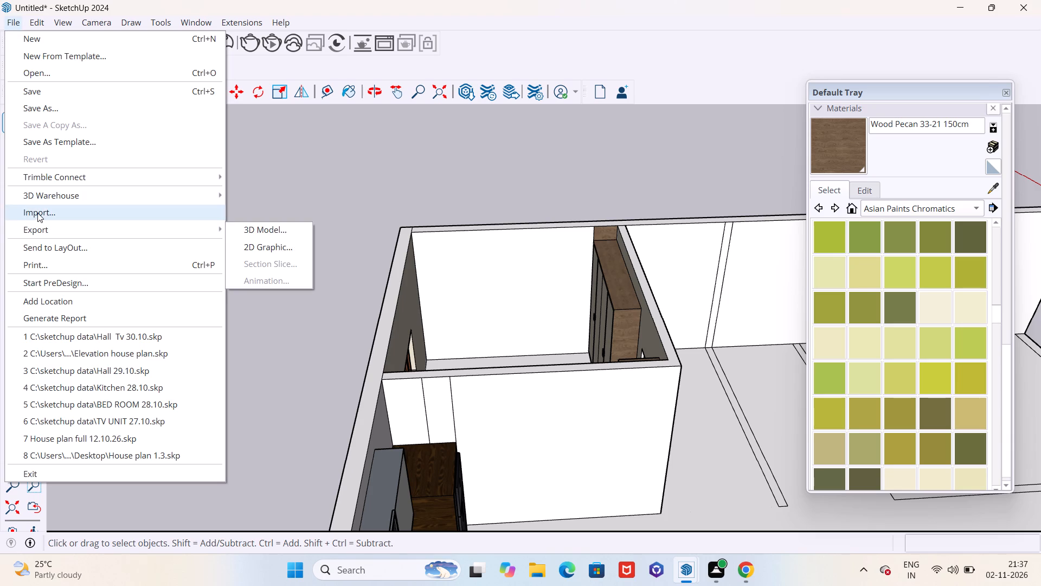
left_click(37, 213)
left_click(136, 134)
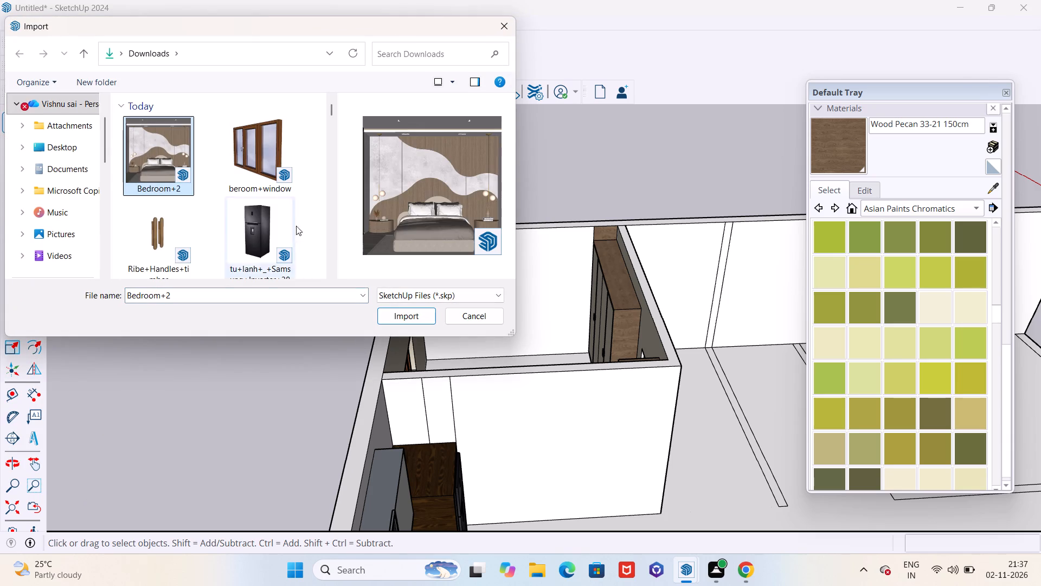
left_click(412, 319)
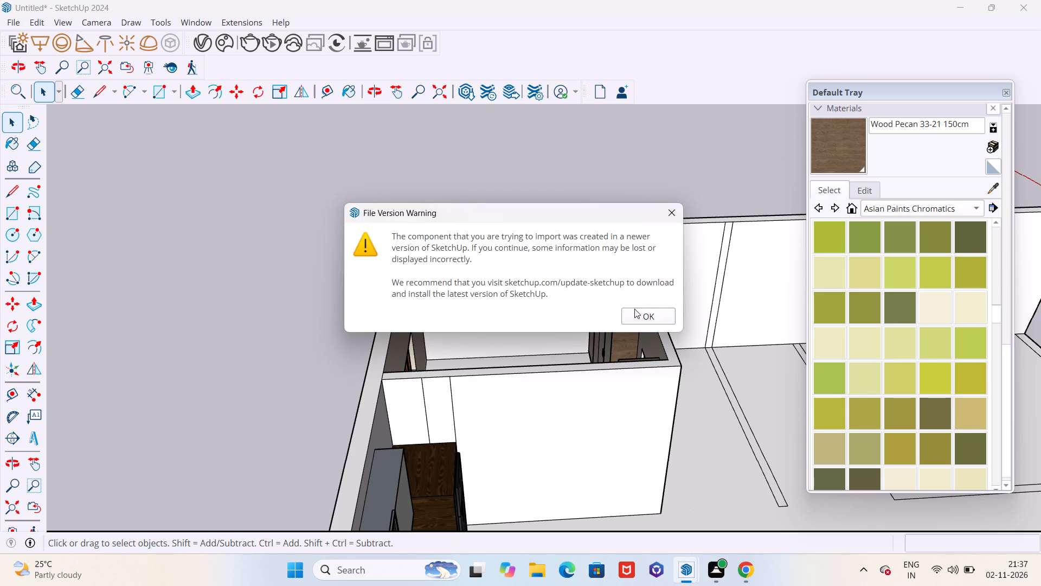
left_click(644, 311)
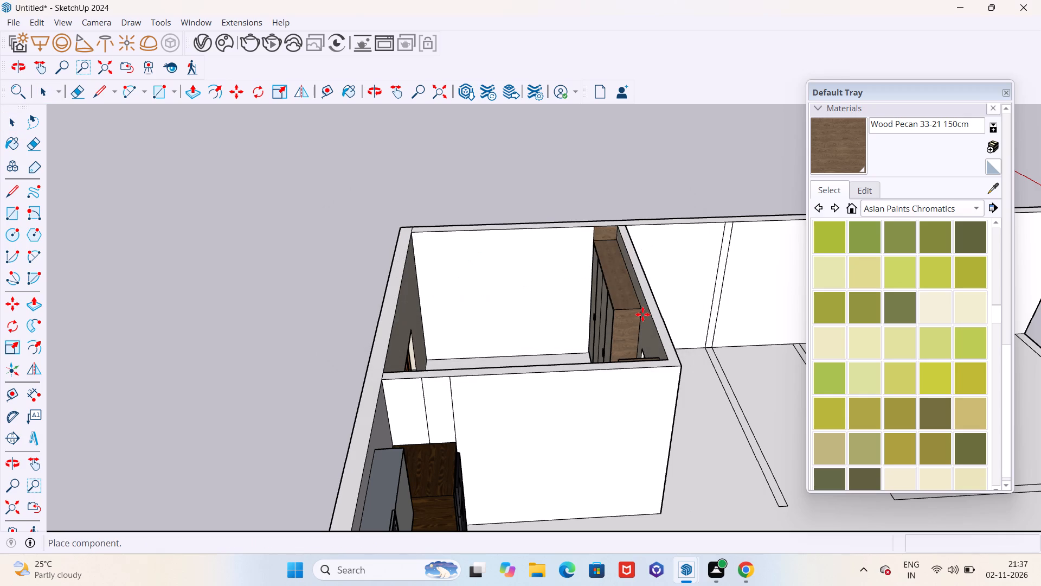
Place the imported bedroom model on open ground beside the apartment.
scroll(618, 337, "down", 9)
middle_click_drag(686, 354, 271, 321)
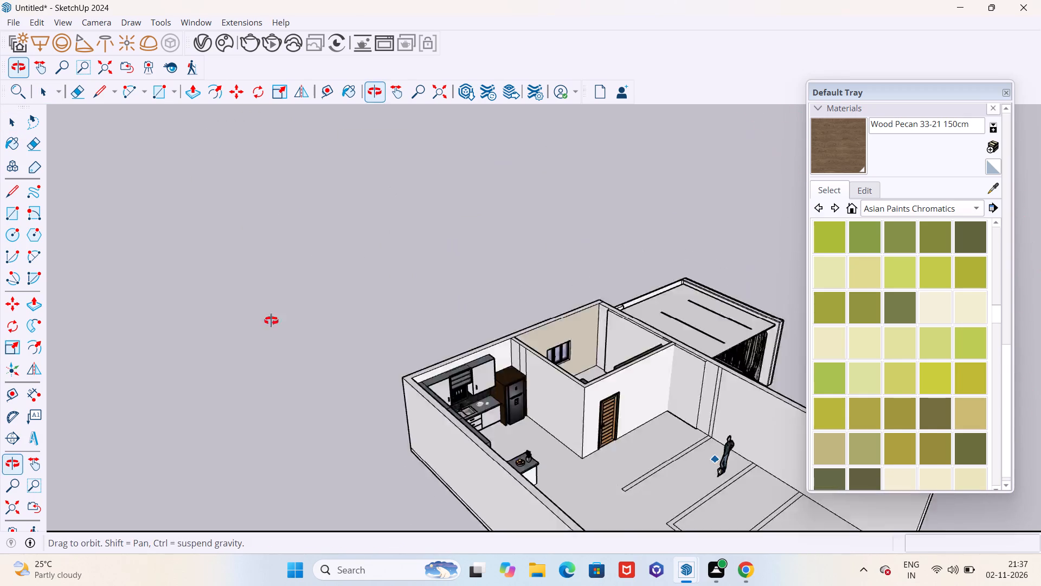
middle_click_drag(271, 321, 221, 307)
scroll(340, 263, "down", 3)
middle_click_drag(448, 256, 385, 227)
scroll(494, 257, "down", 6)
scroll(495, 257, "up", 1)
scroll(495, 257, "down", 1)
scroll(662, 415, "up", 6)
left_click(641, 413)
middle_click_drag(694, 464, 610, 354)
middle_click_drag(579, 335, 660, 411)
key("space")
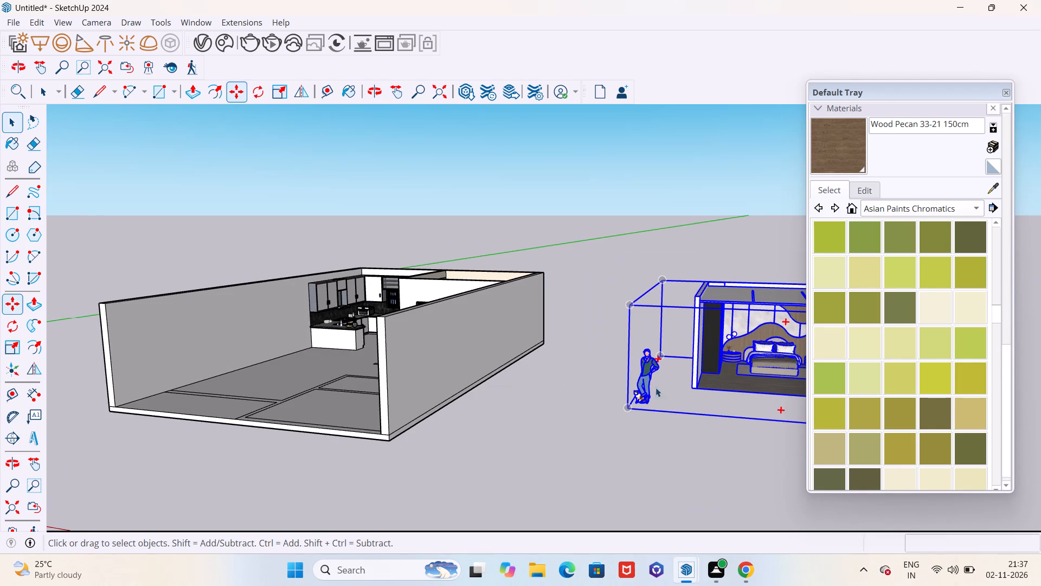
Open the imported bedroom component for editing and delete the standing figure with the cat.
scroll(502, 330, "down", 5)
middle_click_drag(515, 340, 548, 346)
scroll(636, 335, "up", 4)
scroll(676, 381, "up", 5)
double_click(671, 373)
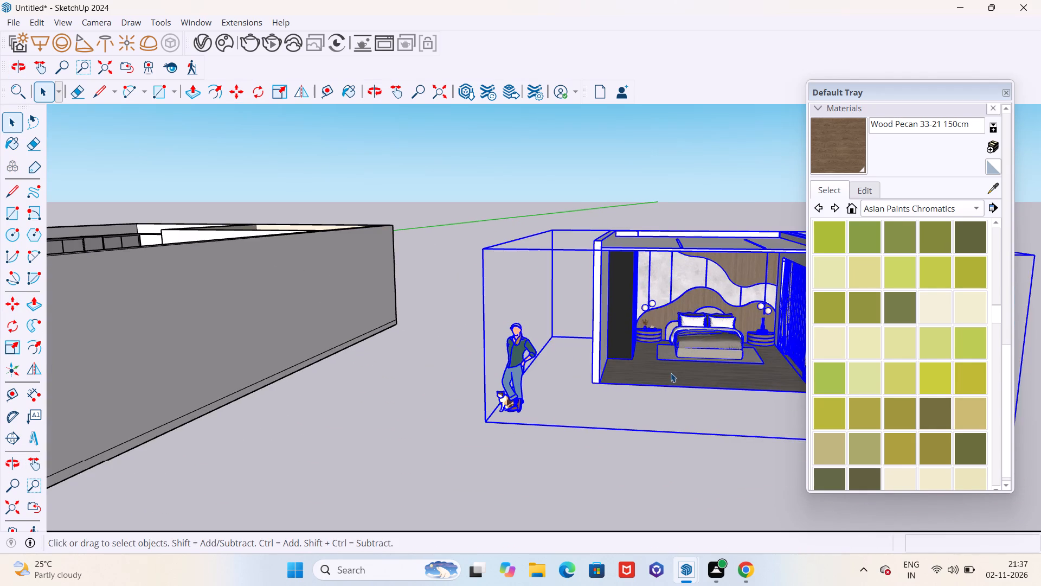
scroll(541, 388, "up", 2)
left_click(511, 372)
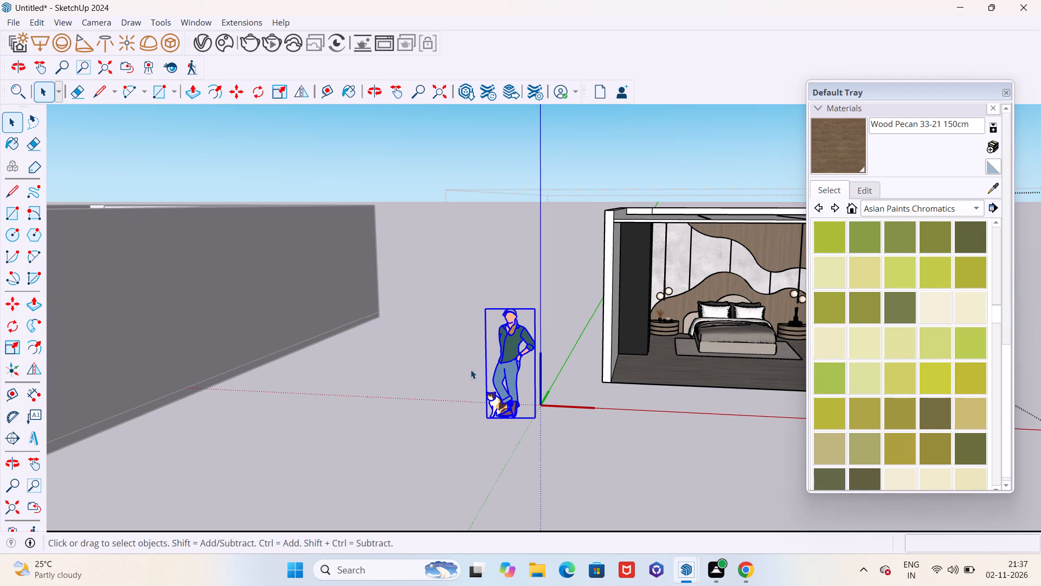
key("Delete")
Delete the wardrobe and the room shell with its walls and floor from the bedroom component.
scroll(280, 347, "down", 4)
scroll(592, 338, "up", 11)
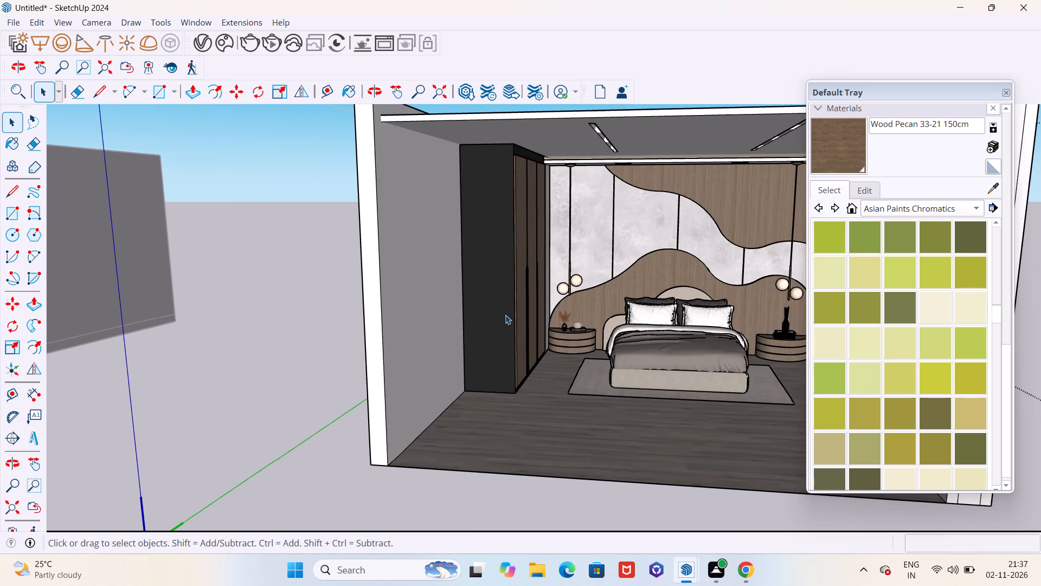
left_click(505, 315)
key("Delete")
left_click(443, 319)
key("Delete")
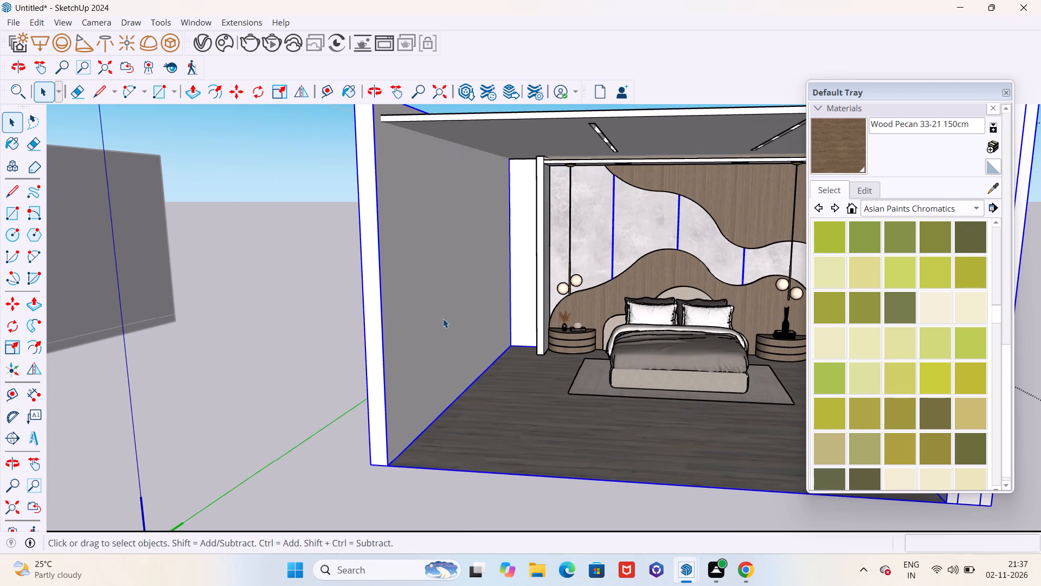
Delete the ceiling slab and the vertical panel beside the headboard.
scroll(418, 327, "down", 7)
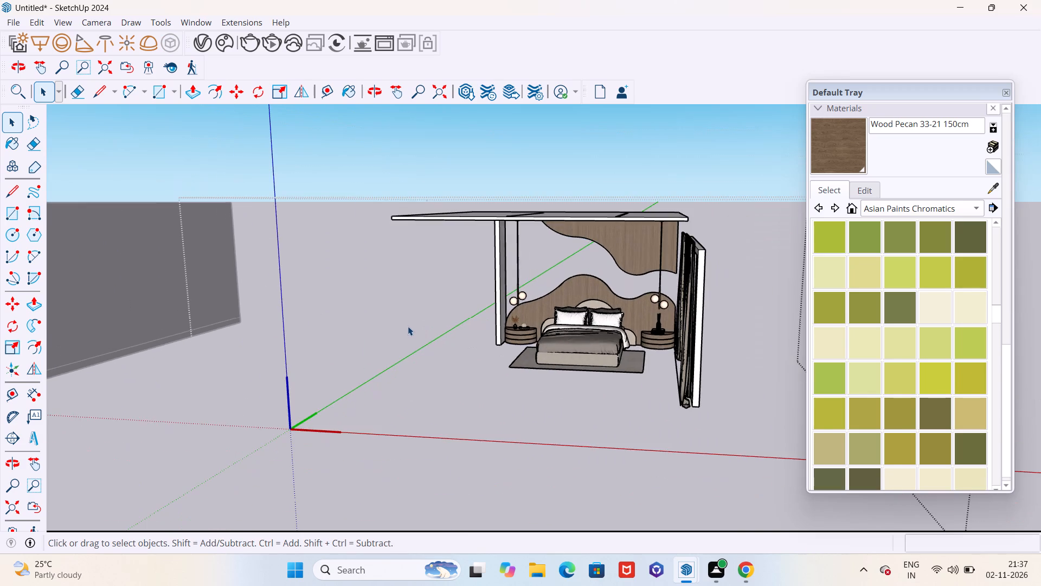
middle_click_drag(394, 326, 520, 399)
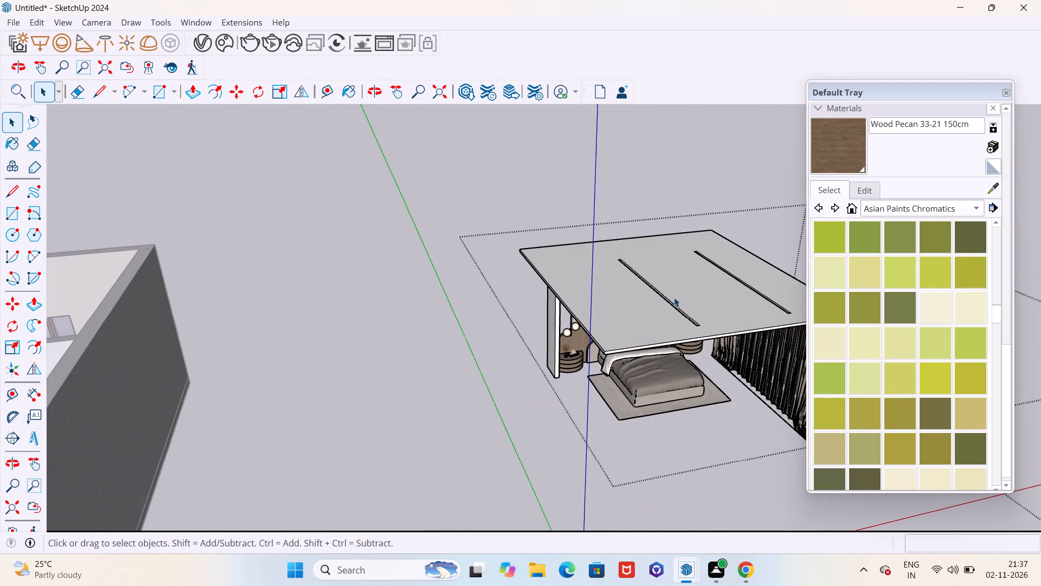
left_click(634, 310)
key("Delete")
scroll(610, 260, "up", 9)
left_click(550, 254)
key("Delete")
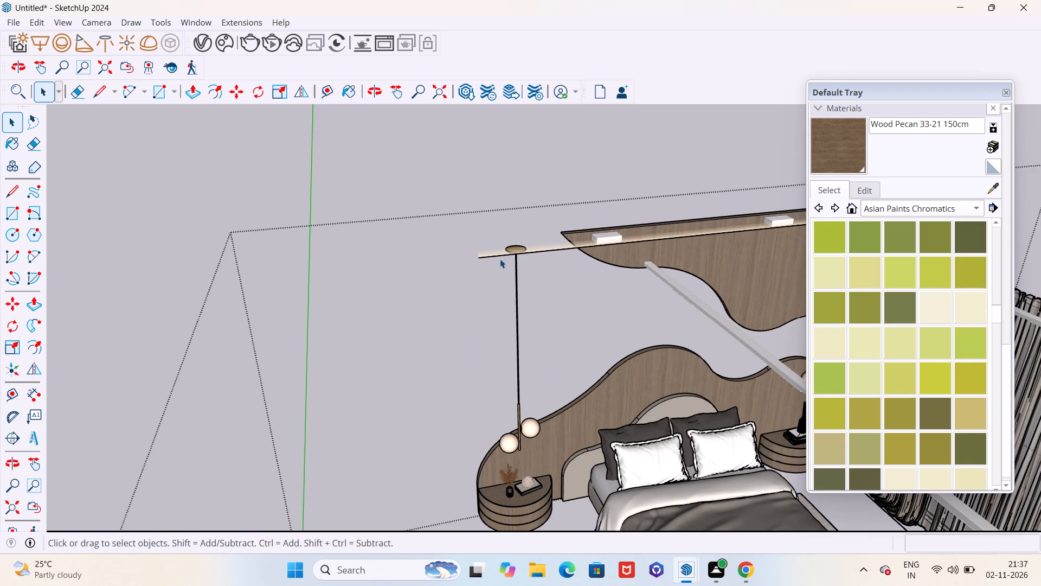
Delete the ceiling light strip and the remaining light fixtures above the bed.
scroll(386, 267, "down", 5)
middle_click_drag(462, 314, 600, 175)
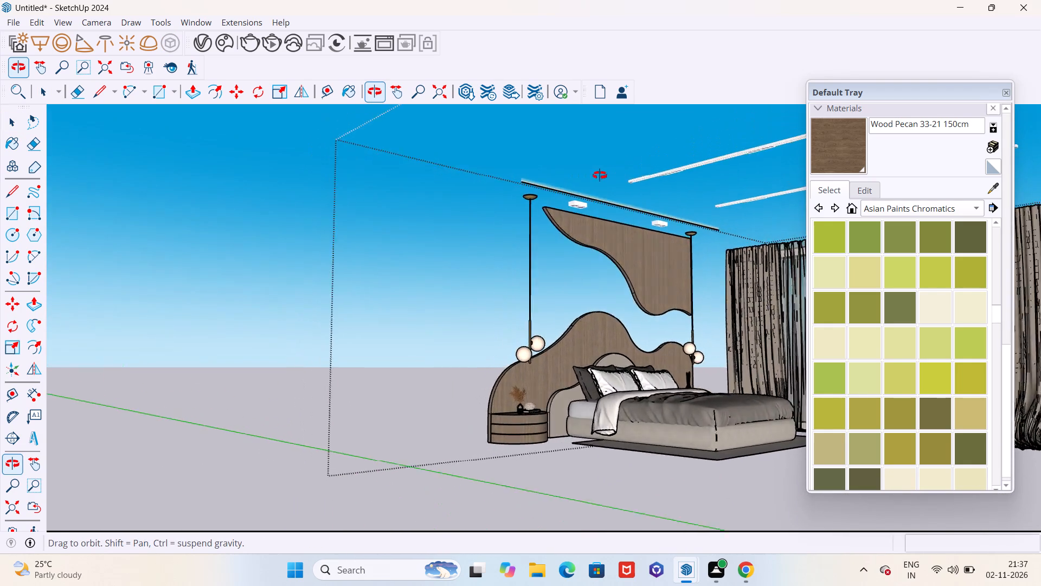
middle_click_drag(600, 175, 633, 182)
scroll(572, 200, "down", 2)
scroll(572, 200, "up", 12)
left_click(601, 201)
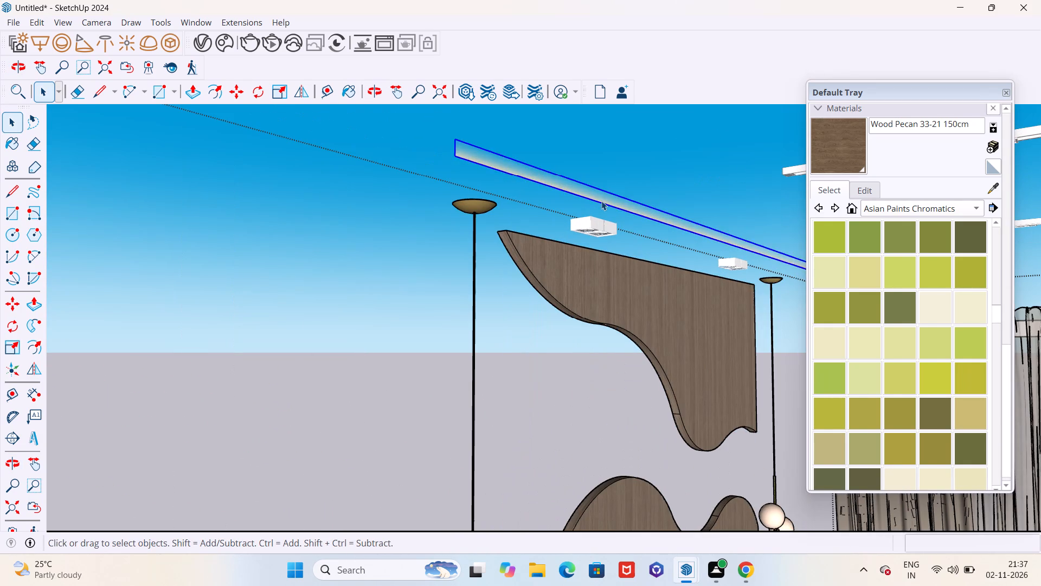
key("Delete")
left_click(596, 227)
key("Delete")
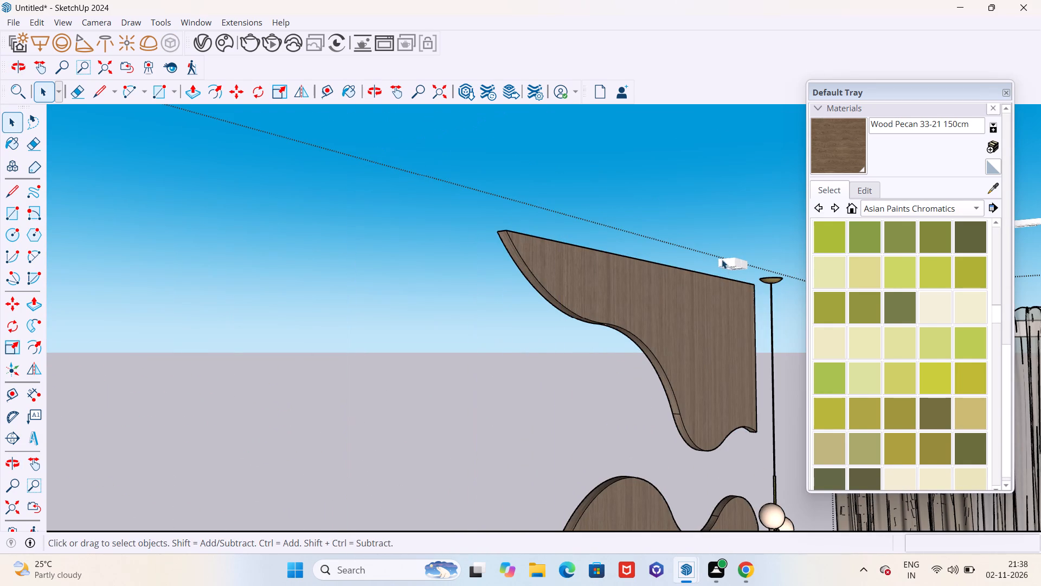
left_click(733, 265)
key("Delete")
Delete the curtain wall and the leftover line on the floor beside the bed.
scroll(625, 239, "down", 10)
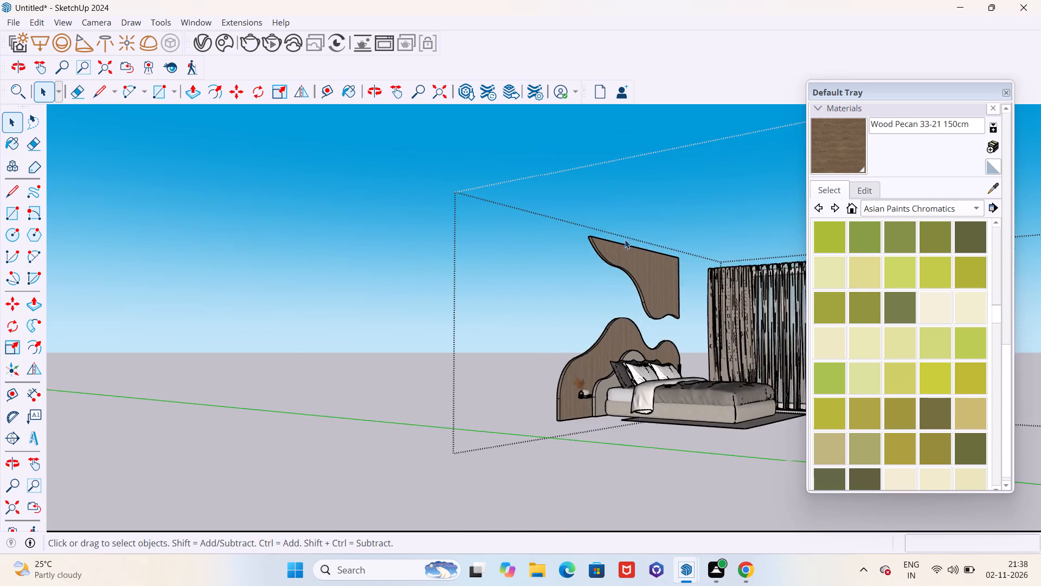
scroll(625, 239, "down", 6)
middle_click_drag(631, 241, 562, 419)
left_click(439, 98)
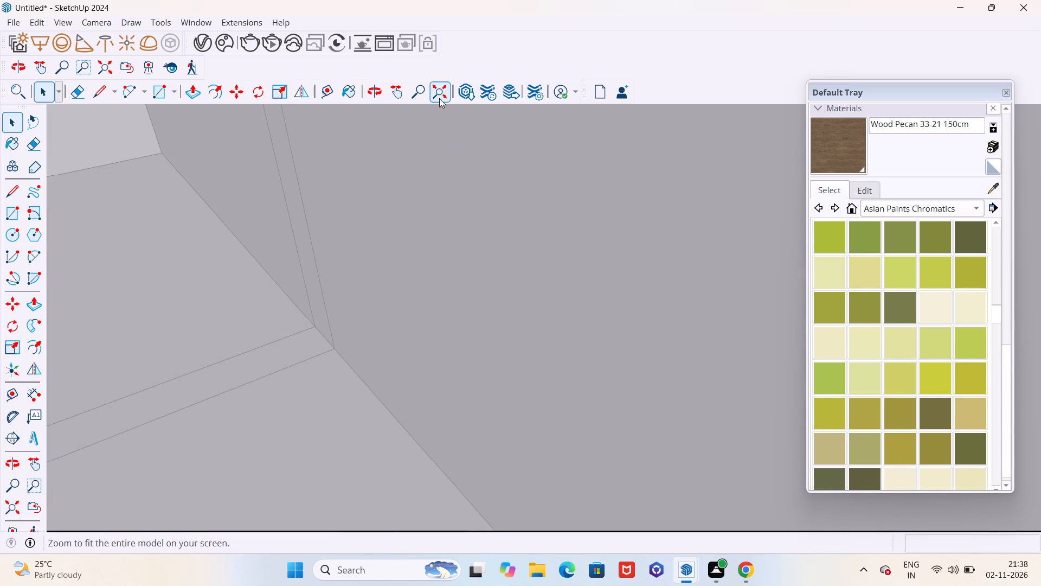
scroll(261, 231, "down", 5)
scroll(574, 199, "down", 6)
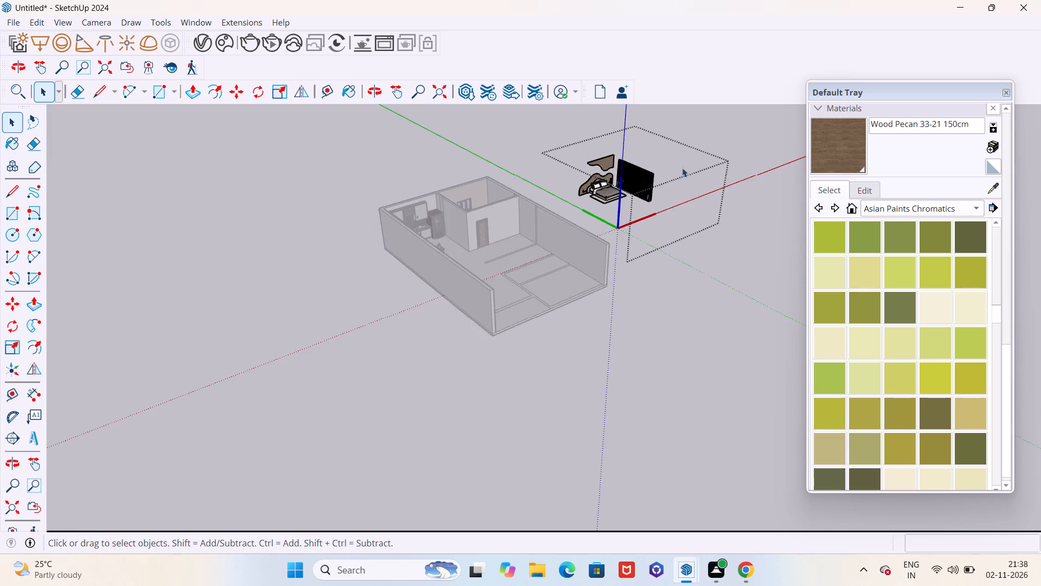
scroll(674, 168, "up", 20)
scroll(674, 168, "up", 15)
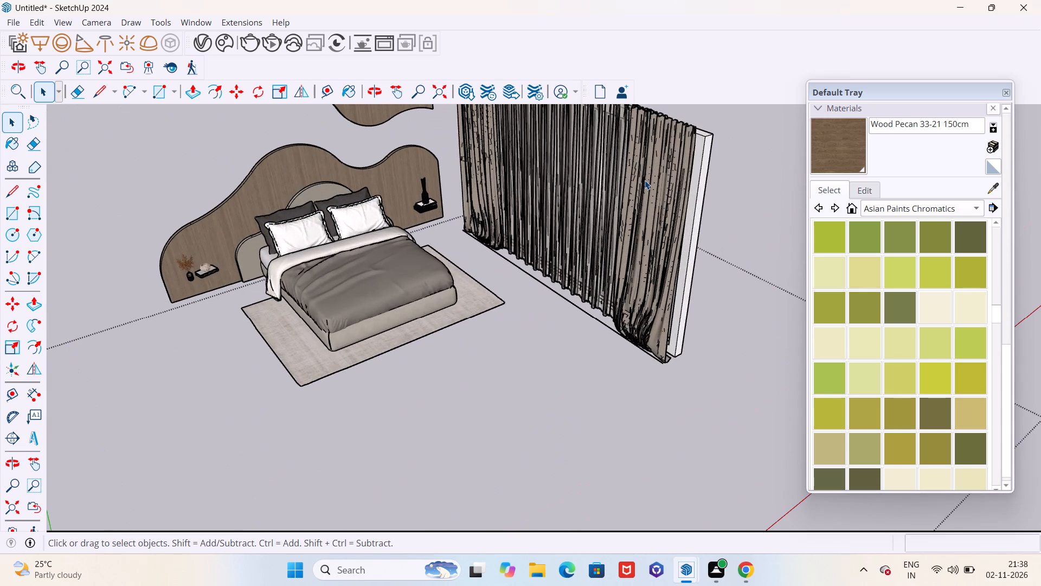
left_click(645, 180)
key("Delete")
scroll(667, 242, "down", 1)
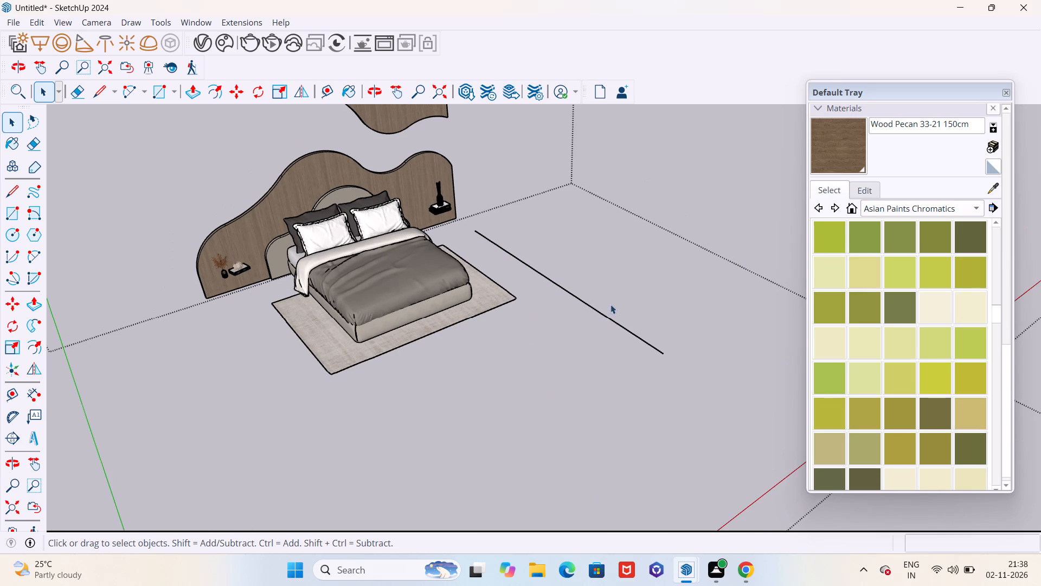
left_click(609, 322)
key("Delete")
Finish editing the bedroom component, keeping the bed, rug and wavy headboard panels.
scroll(644, 311, "down", 8)
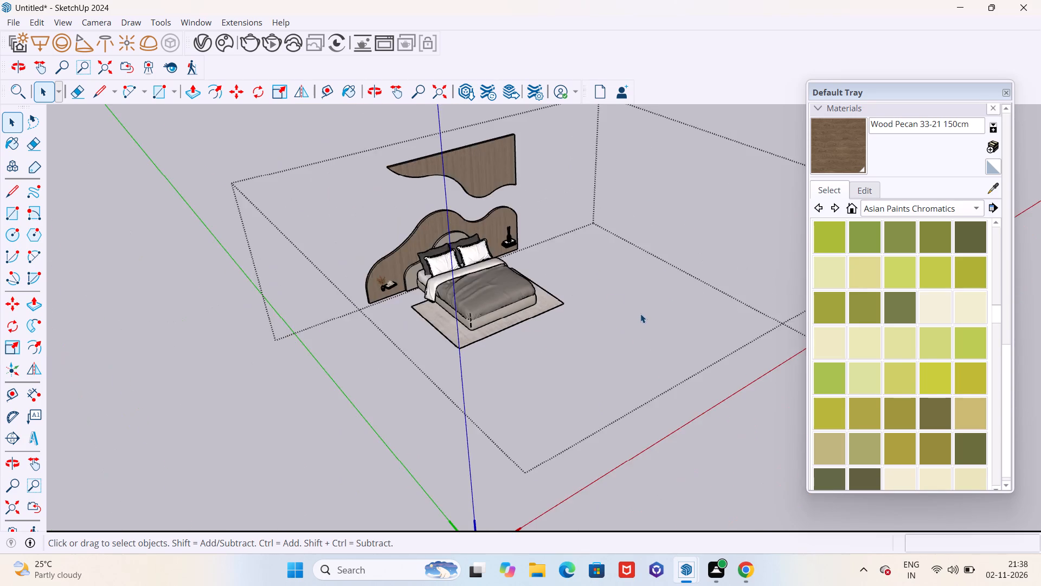
scroll(640, 314, "down", 3)
middle_click_drag(639, 298, 494, 271)
scroll(477, 249, "down", 3)
scroll(543, 249, "down", 6)
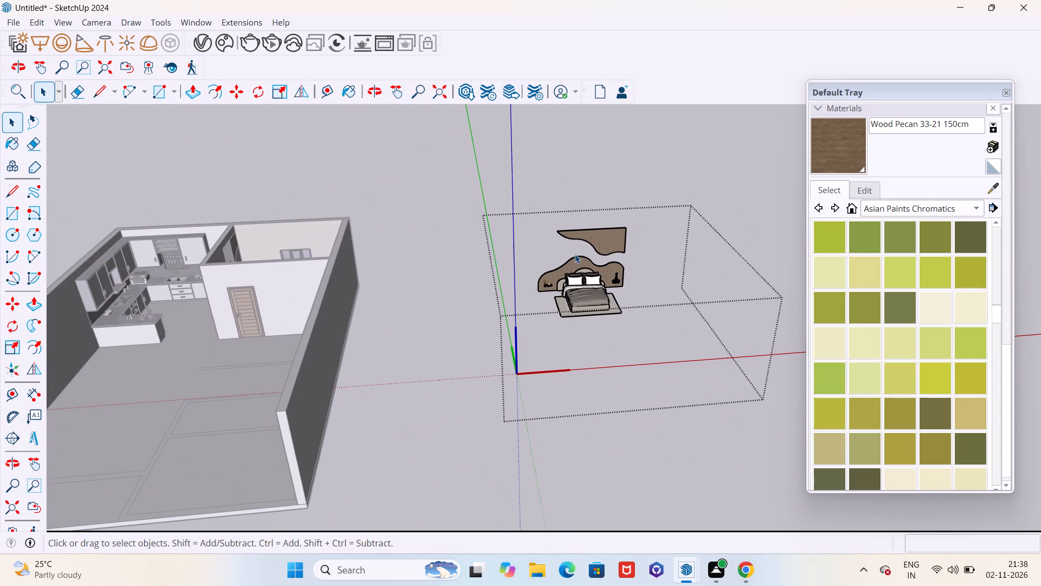
scroll(590, 315, "up", 10)
scroll(467, 281, "down", 4)
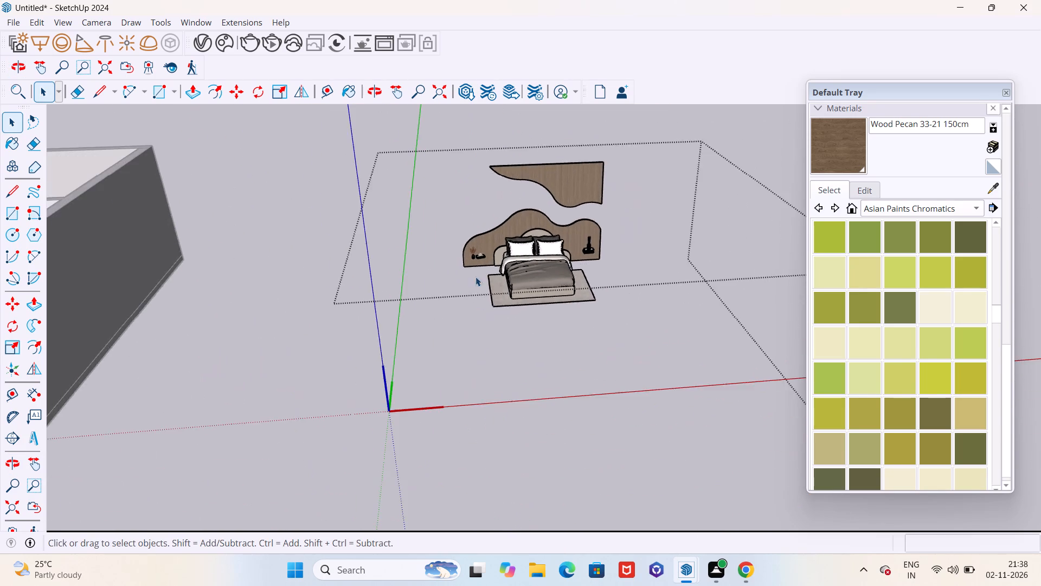
scroll(475, 277, "down", 9)
scroll(532, 284, "up", 1)
scroll(536, 286, "down", 8)
middle_click_drag(439, 268, 418, 531)
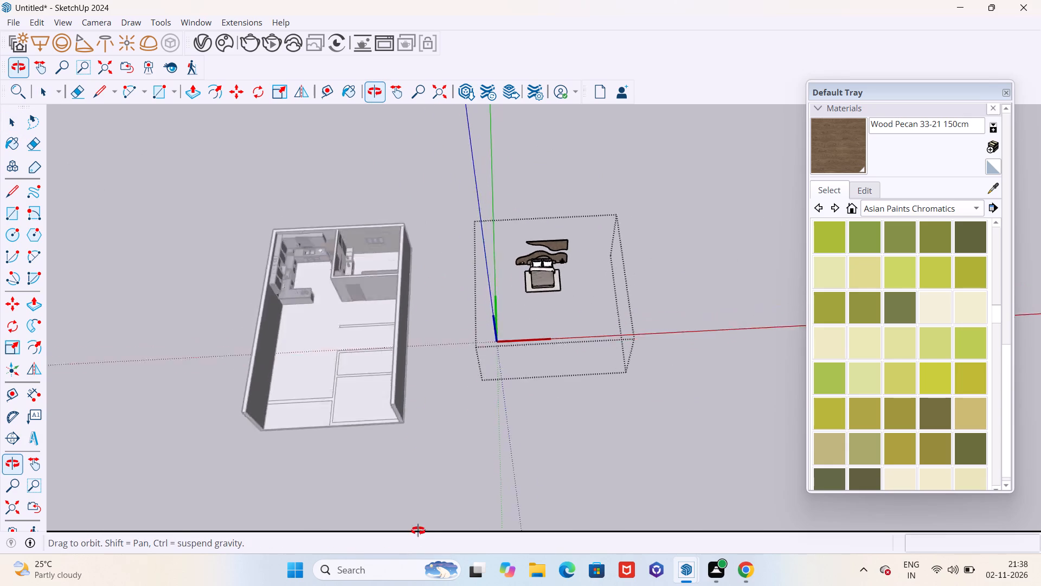
middle_click_drag(418, 531, 406, 359)
left_click(702, 385)
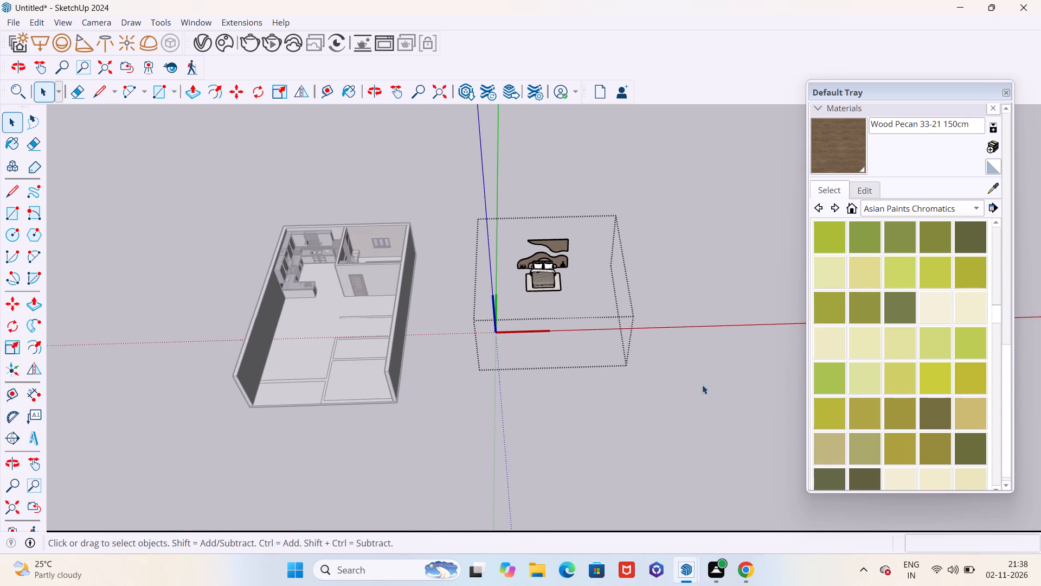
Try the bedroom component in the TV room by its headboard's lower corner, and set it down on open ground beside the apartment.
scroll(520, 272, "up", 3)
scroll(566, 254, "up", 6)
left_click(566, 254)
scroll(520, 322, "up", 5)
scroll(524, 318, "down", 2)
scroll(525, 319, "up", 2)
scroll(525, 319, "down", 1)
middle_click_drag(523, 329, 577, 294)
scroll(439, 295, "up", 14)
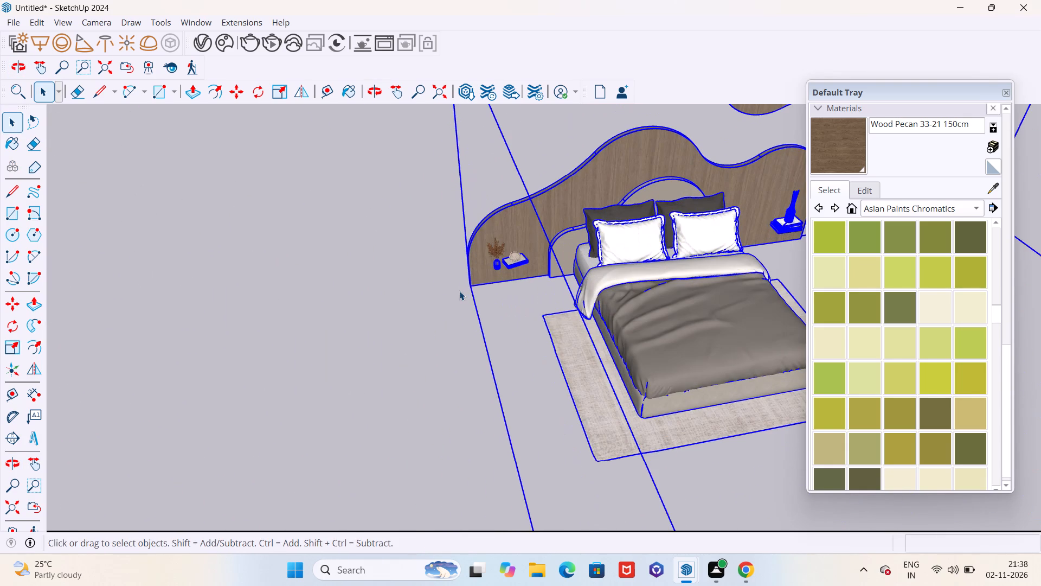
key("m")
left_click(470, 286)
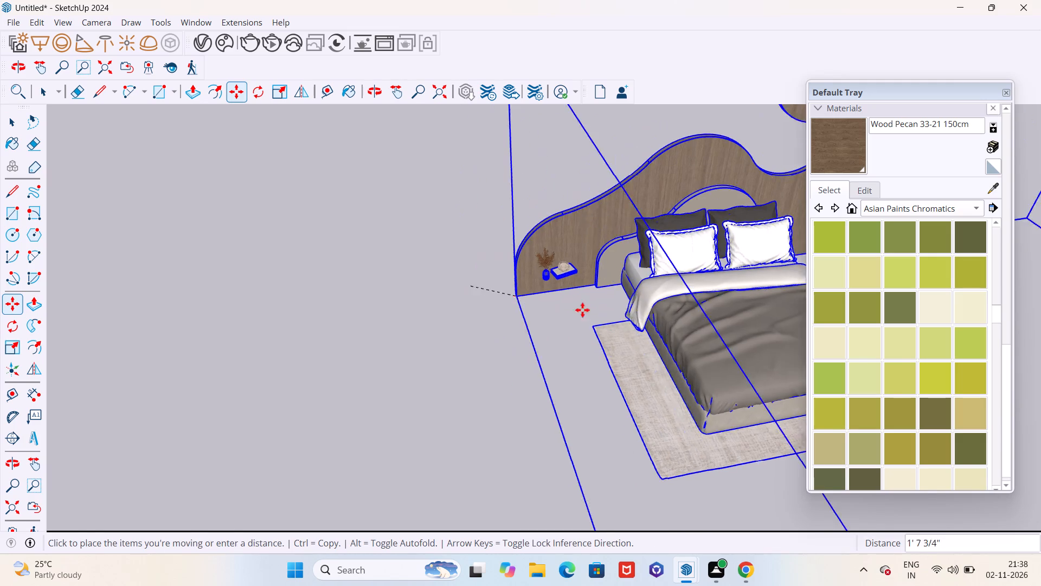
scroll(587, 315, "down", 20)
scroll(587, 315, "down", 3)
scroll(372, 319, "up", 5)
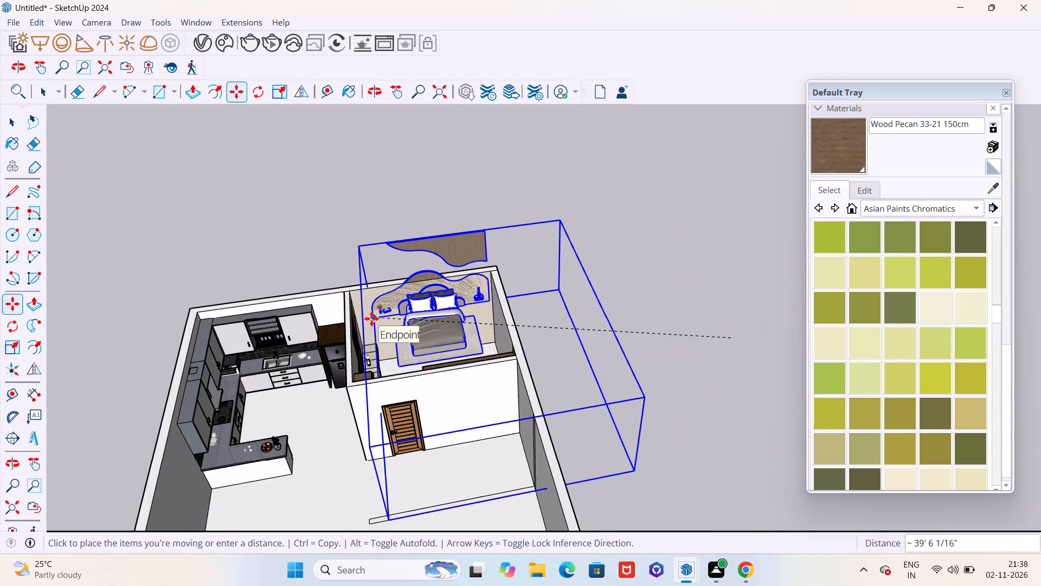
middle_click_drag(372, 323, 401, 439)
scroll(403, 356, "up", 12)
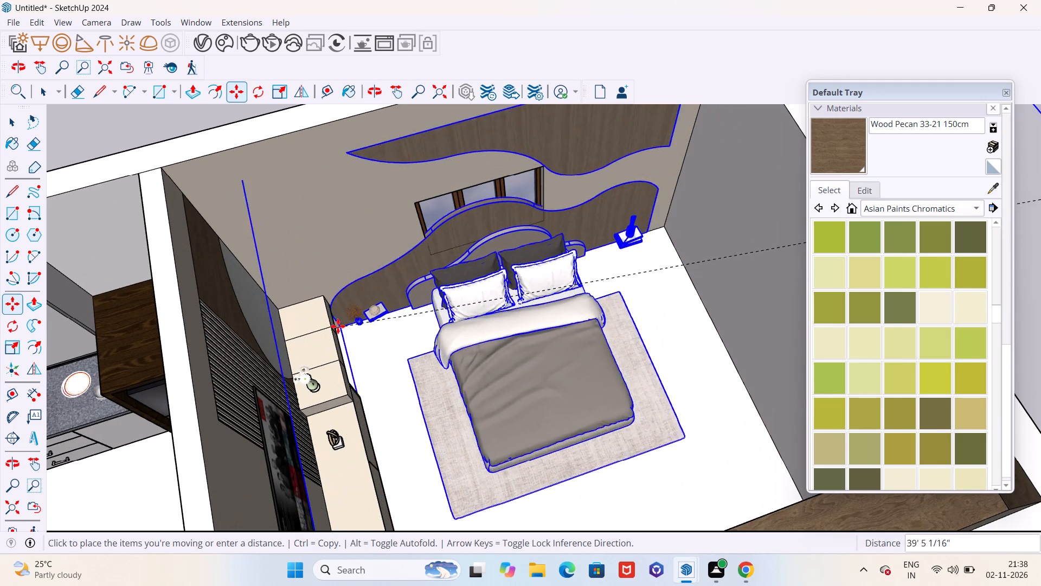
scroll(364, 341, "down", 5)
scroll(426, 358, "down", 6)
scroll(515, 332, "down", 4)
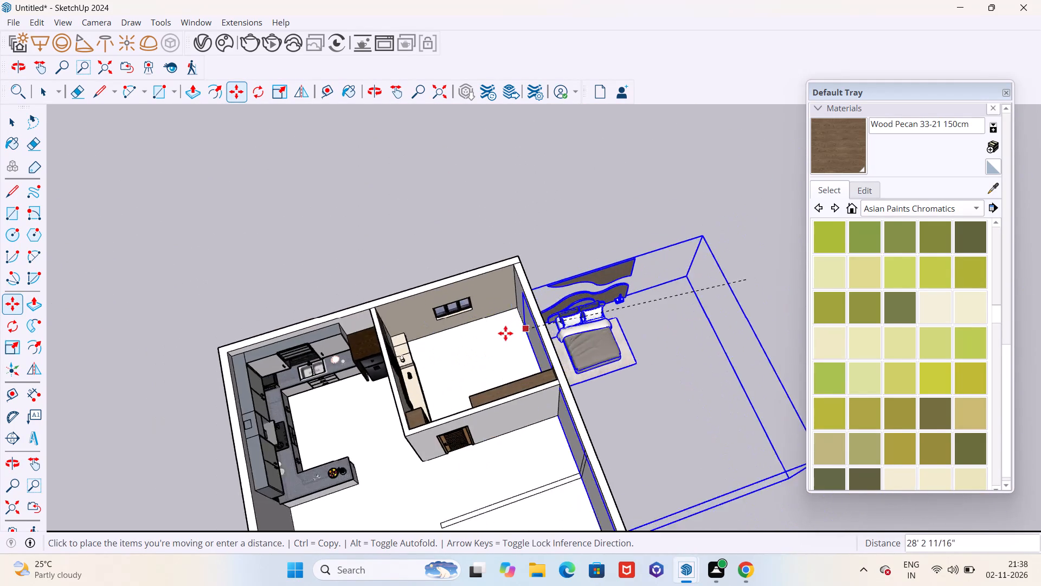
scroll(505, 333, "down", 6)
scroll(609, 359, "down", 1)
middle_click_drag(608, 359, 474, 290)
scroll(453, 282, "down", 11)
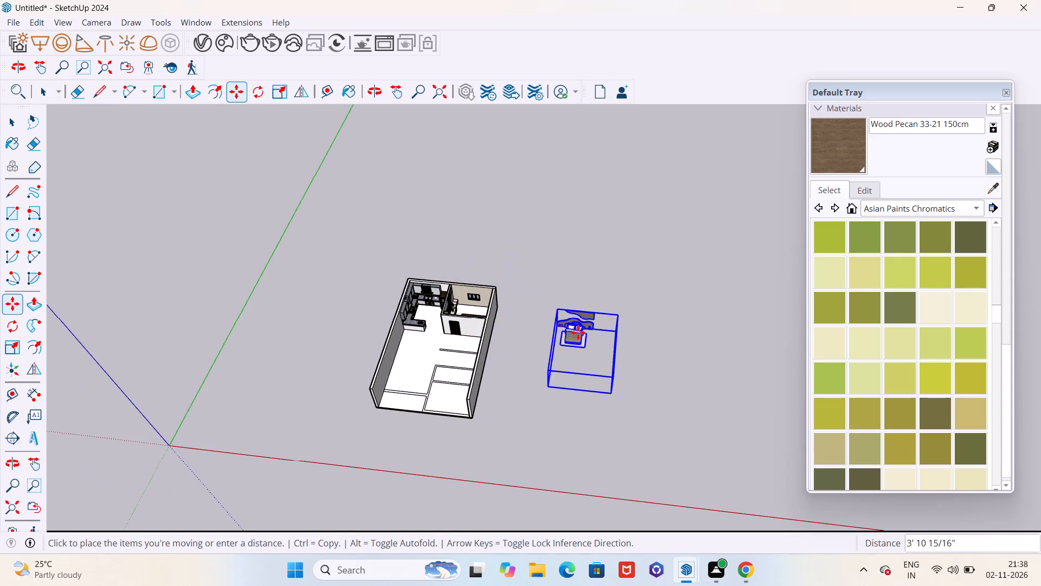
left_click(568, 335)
Rotate the bedroom component a quarter turn on the ground plane to match the TV room's bare wall.
scroll(608, 362, "up", 5)
scroll(426, 308, "down", 9)
key("q")
left_click(576, 335)
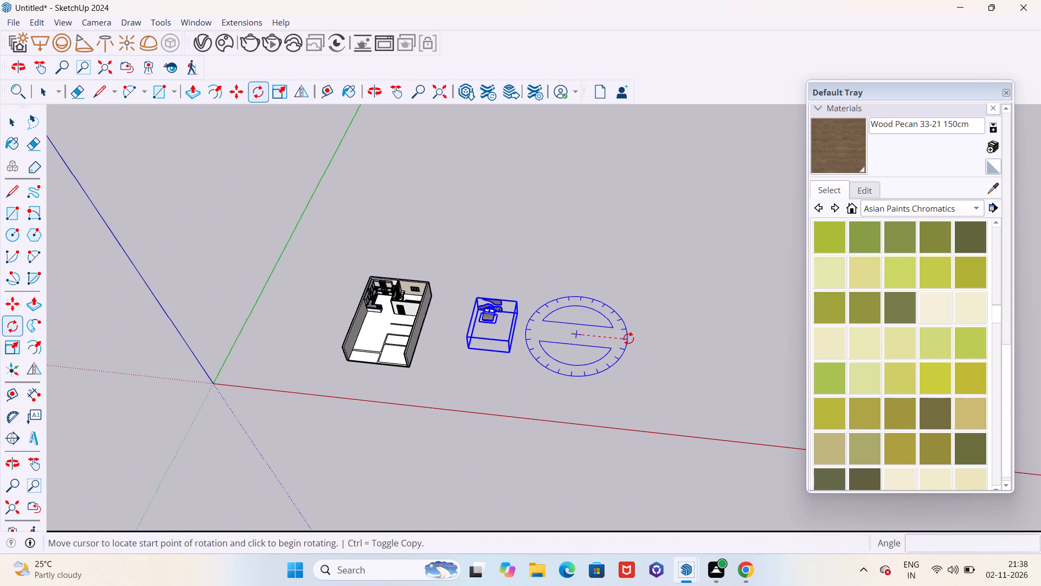
left_click(628, 339)
left_click(576, 381)
scroll(562, 374, "down", 6)
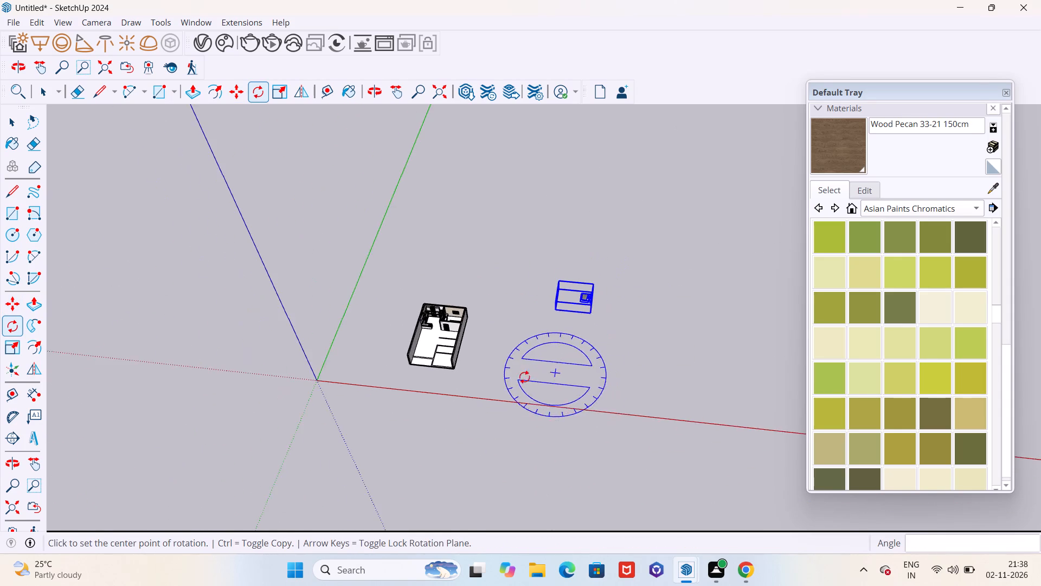
middle_click_drag(516, 385, 748, 341)
middle_click_drag(446, 362, 683, 380)
scroll(520, 406, "up", 11)
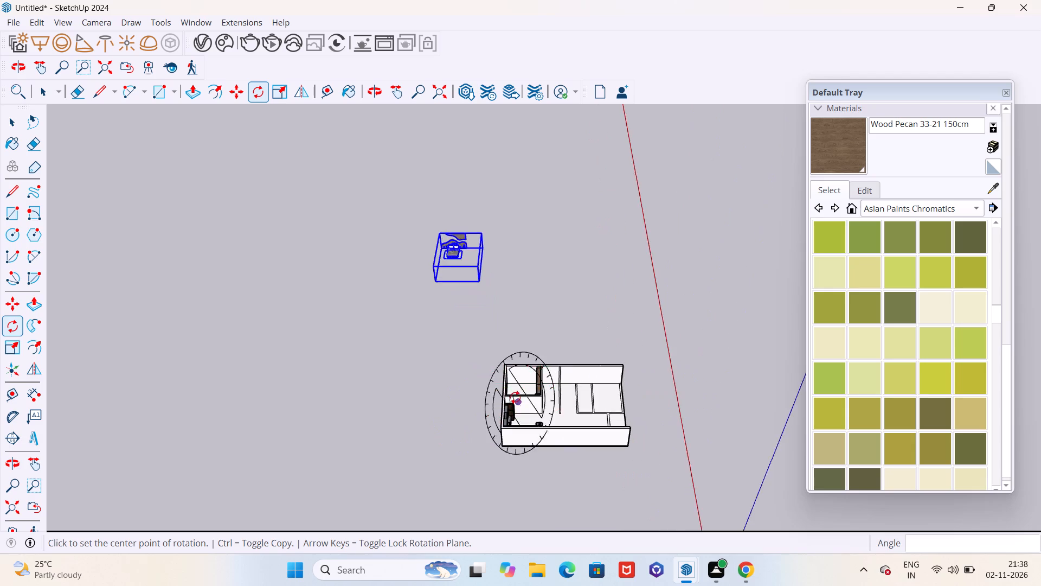
scroll(515, 397, "up", 20)
key("space")
Sample 1689 AP 8482 GREY BUCK from the wall behind the wardrobe and paint the adjoining white wall and its wood-textured strip.
scroll(525, 383, "down", 6)
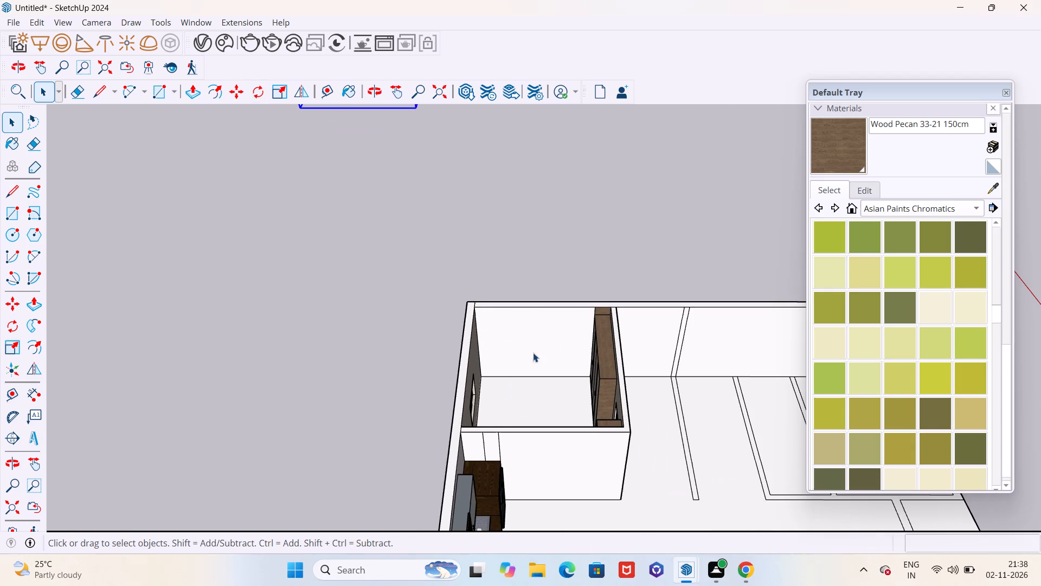
middle_click_drag(538, 279, 539, 244)
middle_click_drag(539, 365, 661, 330)
scroll(605, 354, "up", 10)
left_click(988, 187)
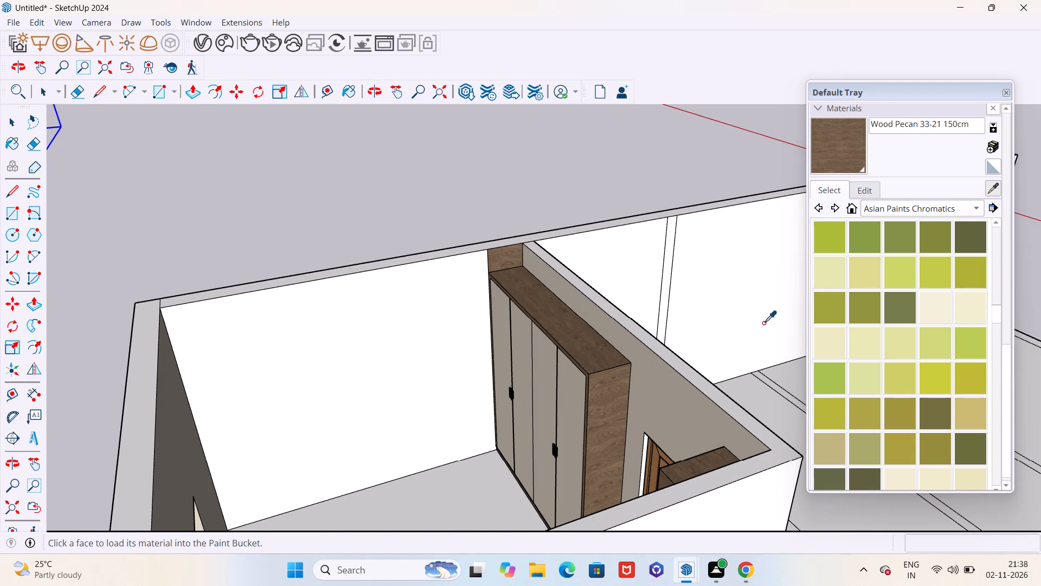
left_click(679, 397)
scroll(458, 305, "up", 5)
left_click(449, 304)
scroll(576, 240, "up", 2)
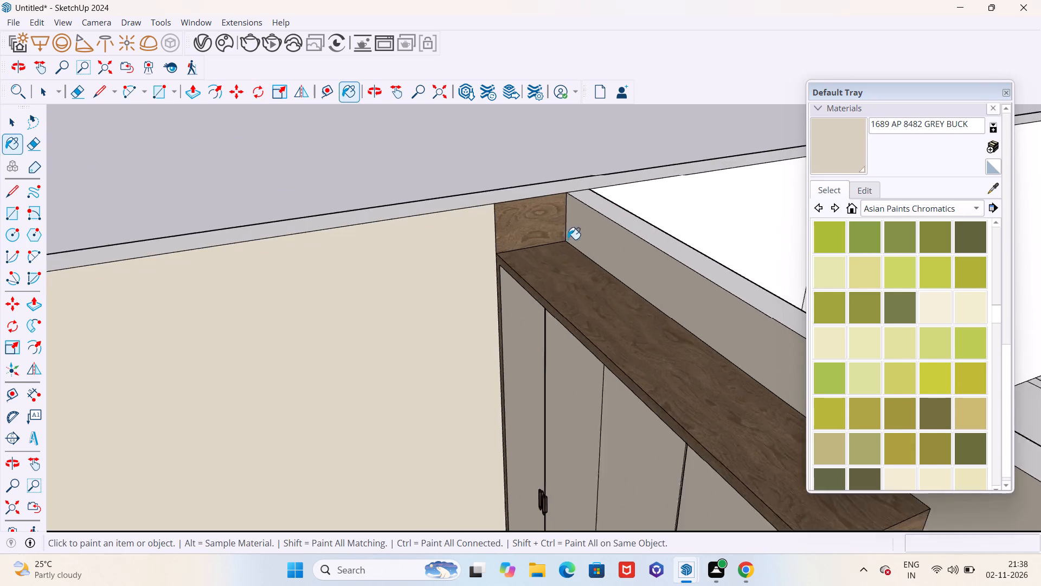
scroll(568, 239, "up", 7)
left_click(519, 221)
scroll(508, 268, "down", 6)
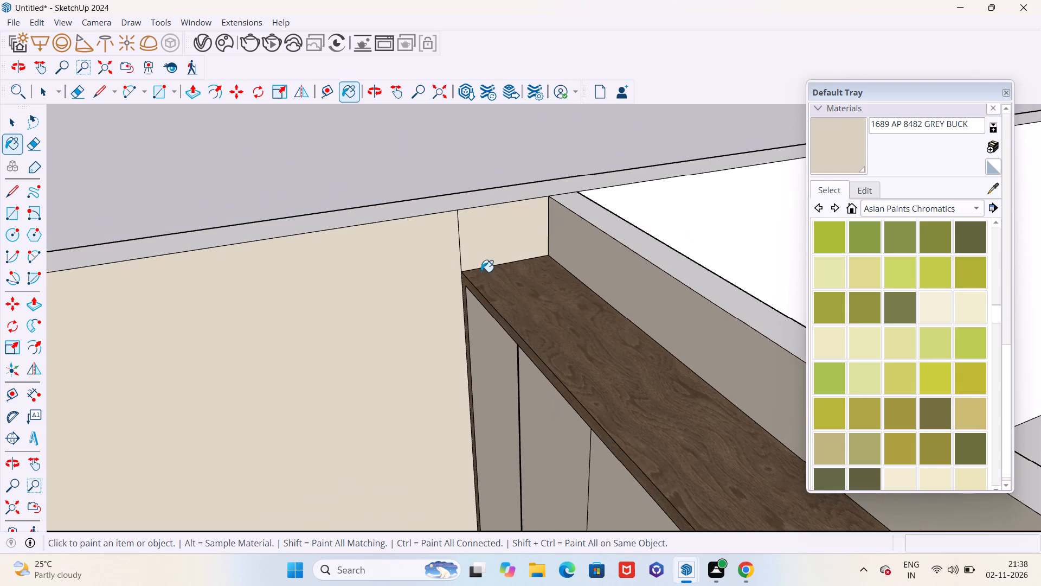
Erase the edge dividing the painted wall from the strip above the wardrobe.
key("e")
left_click_drag(467, 233, 451, 243)
scroll(528, 326, "down", 11)
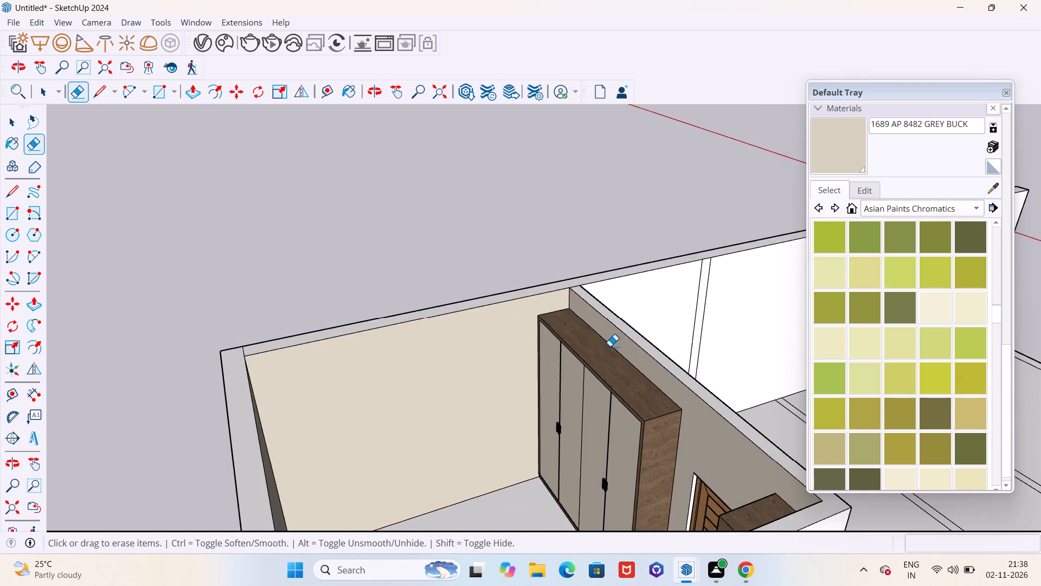
scroll(610, 346, "down", 3)
key("space")
Open the bedroom component for editing and delete the bed with its pillows and bedding.
scroll(600, 351, "down", 6)
middle_click_drag(573, 355, 432, 409)
scroll(555, 408, "up", 5)
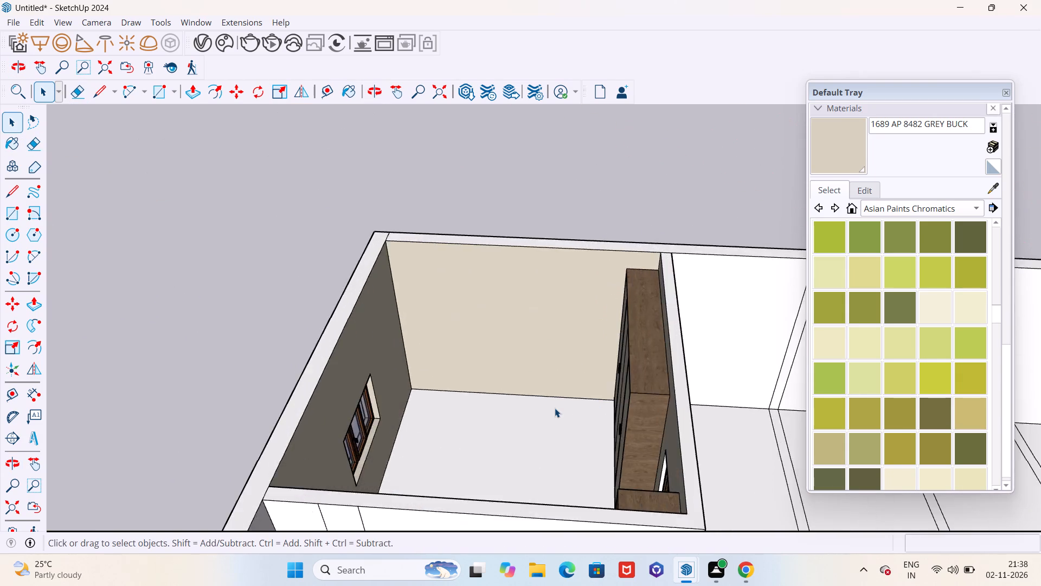
scroll(550, 416, "down", 13)
scroll(445, 163, "up", 16)
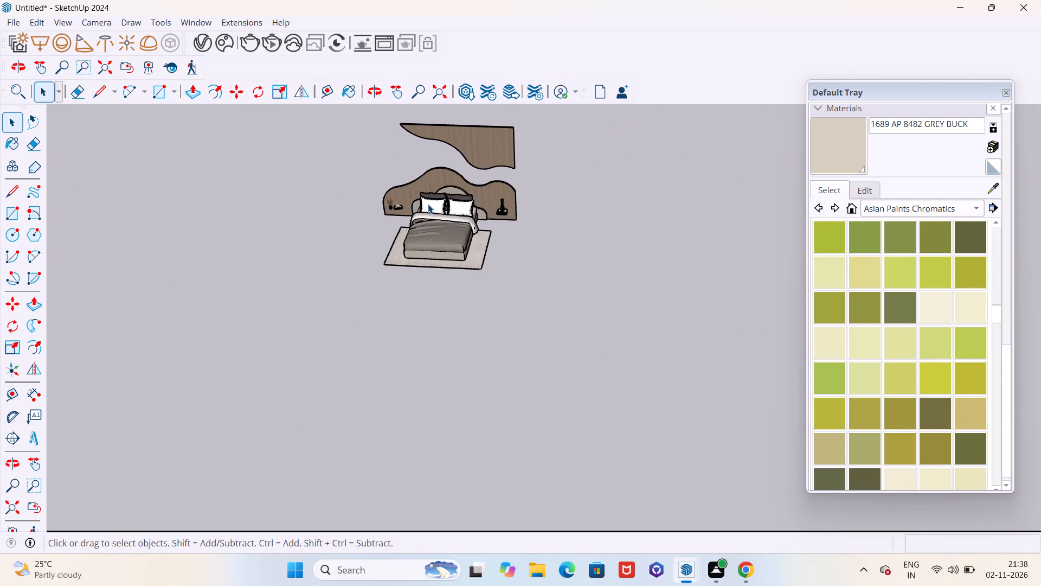
left_click(434, 185)
scroll(457, 215, "down", 6)
scroll(419, 200, "up", 10)
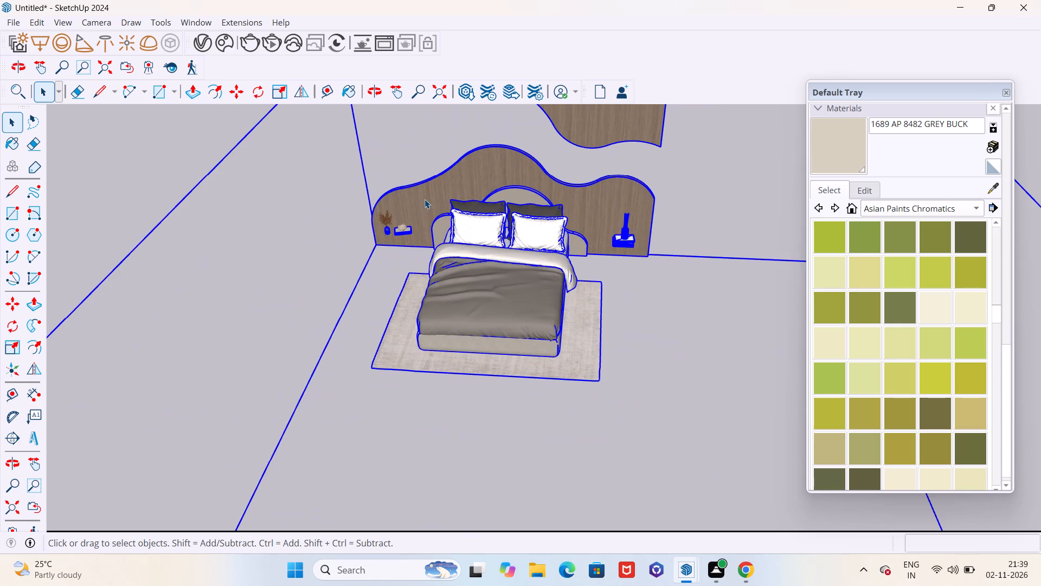
left_click(449, 292)
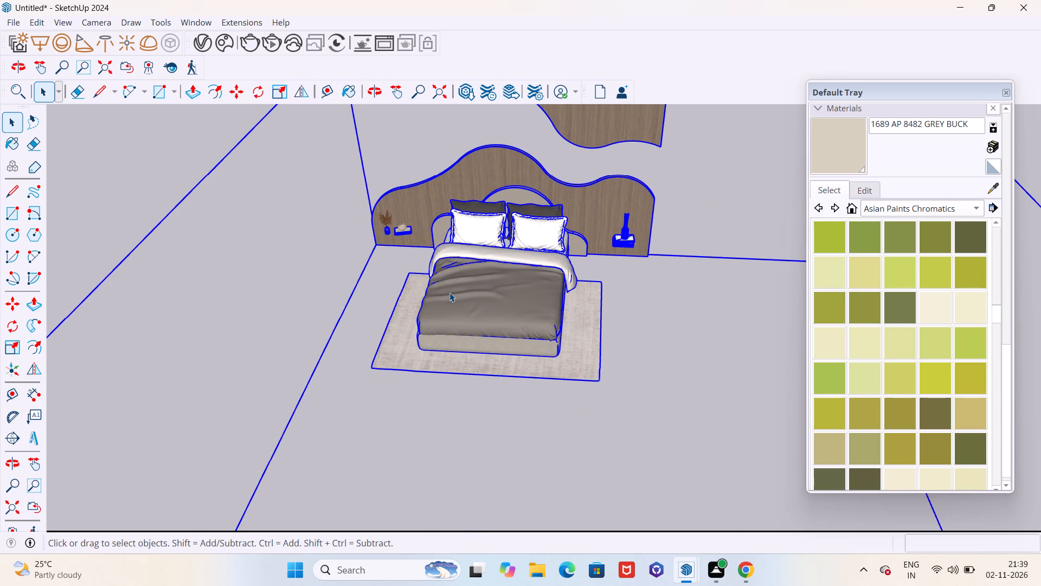
left_click(457, 290)
key("Delete")
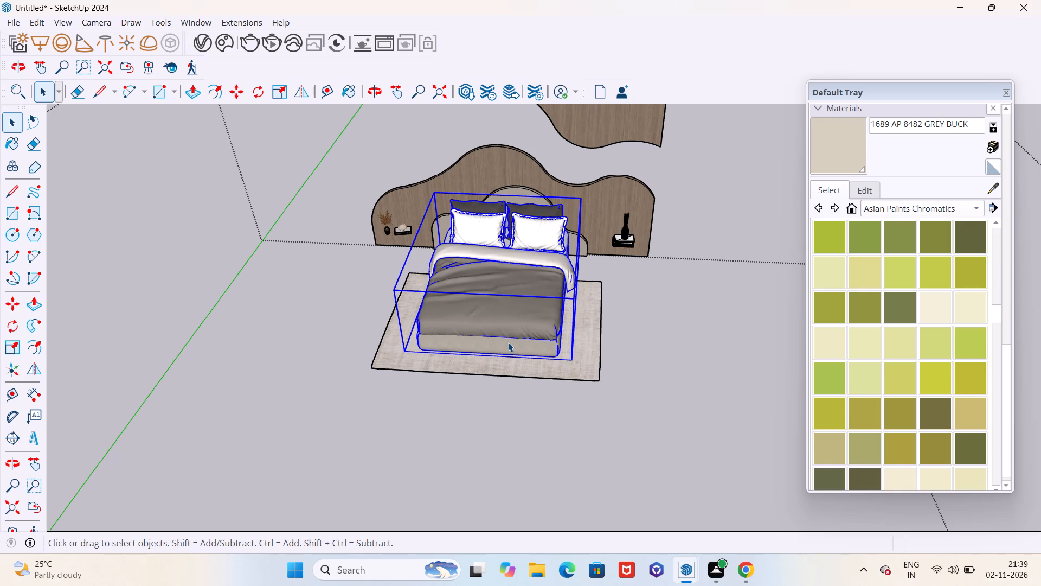
key("Delete")
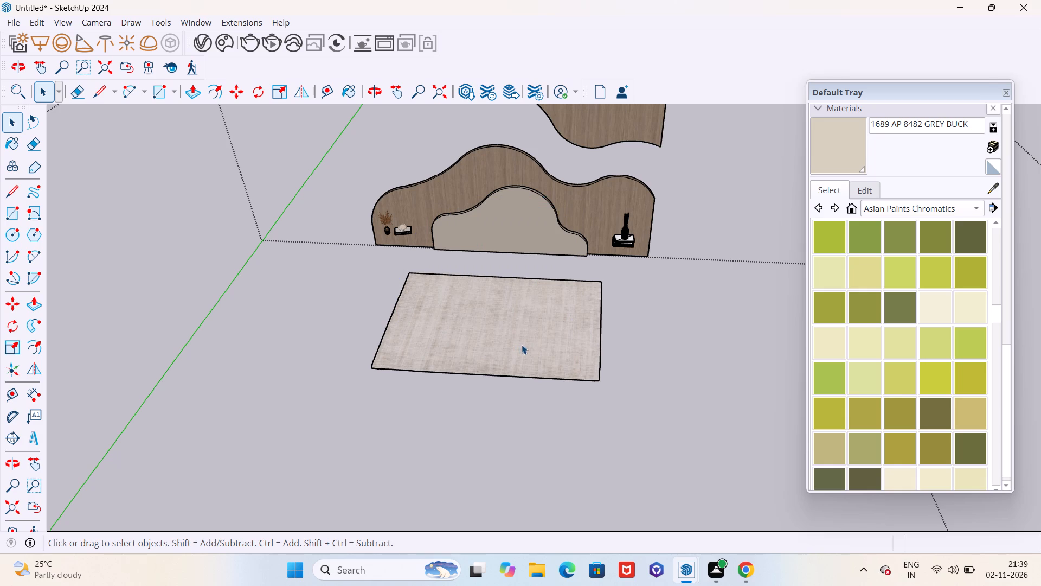
Delete the rug and finish editing the component, keeping the wavy headboard panels and their shelf decor.
left_click(522, 345)
key("Delete")
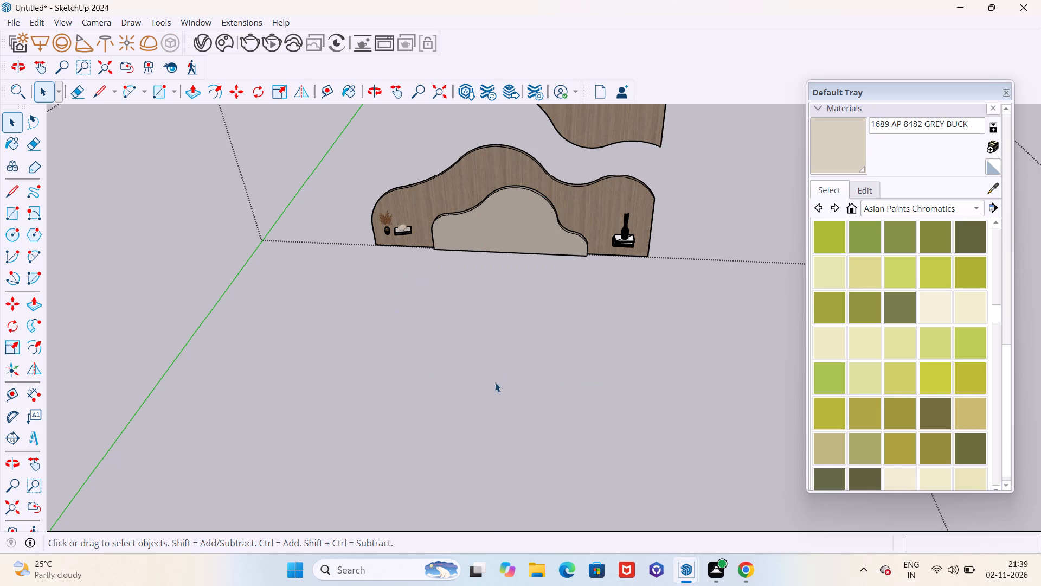
scroll(491, 393, "down", 7)
middle_click_drag(407, 318, 538, 280)
scroll(375, 319, "up", 14)
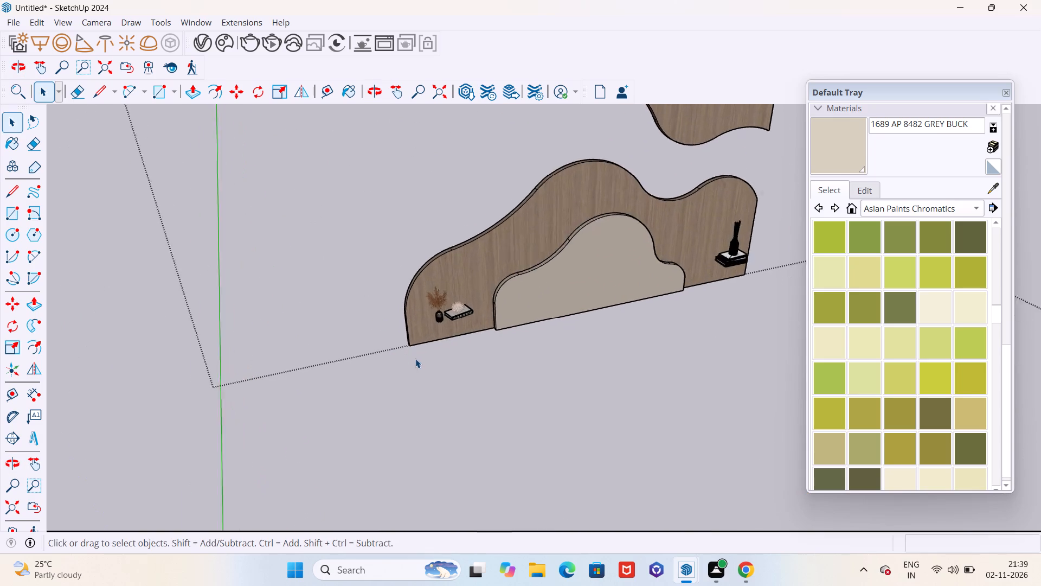
scroll(415, 359, "up", 2)
scroll(396, 378, "down", 9)
scroll(339, 380, "up", 1)
scroll(339, 380, "down", 11)
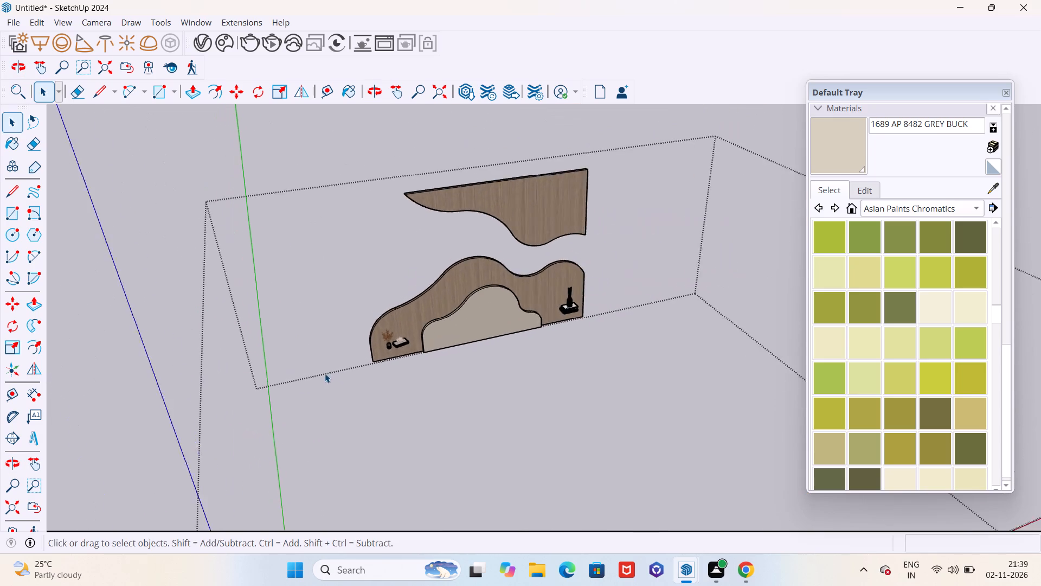
scroll(325, 373, "down", 9)
left_click(719, 260)
Move the headboard panel component by its lower corner about 86' to just outside the TV room's exterior side wall.
scroll(396, 338, "up", 11)
scroll(311, 379, "down", 1)
scroll(311, 379, "up", 6)
key("m")
left_click(354, 412)
scroll(347, 412, "down", 3)
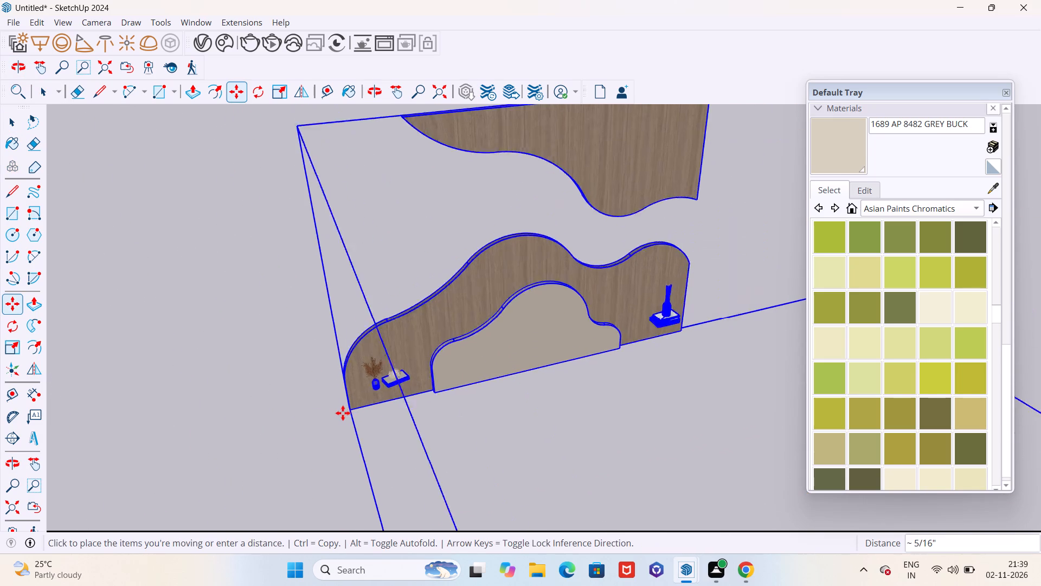
scroll(343, 413, "down", 20)
scroll(343, 413, "down", 20)
scroll(343, 413, "down", 1)
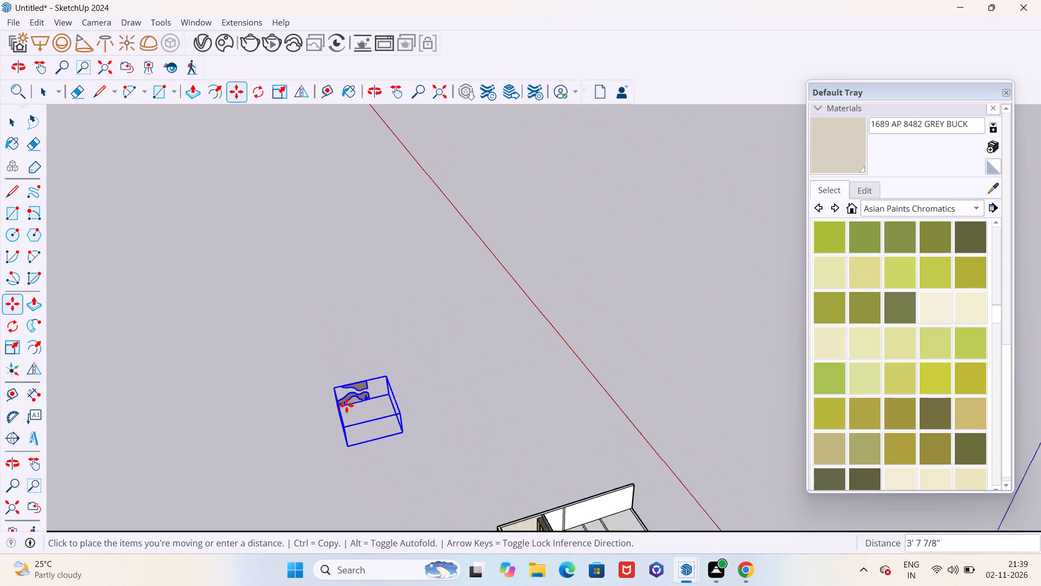
scroll(351, 400, "up", 1)
scroll(351, 400, "down", 6)
scroll(445, 477, "up", 19)
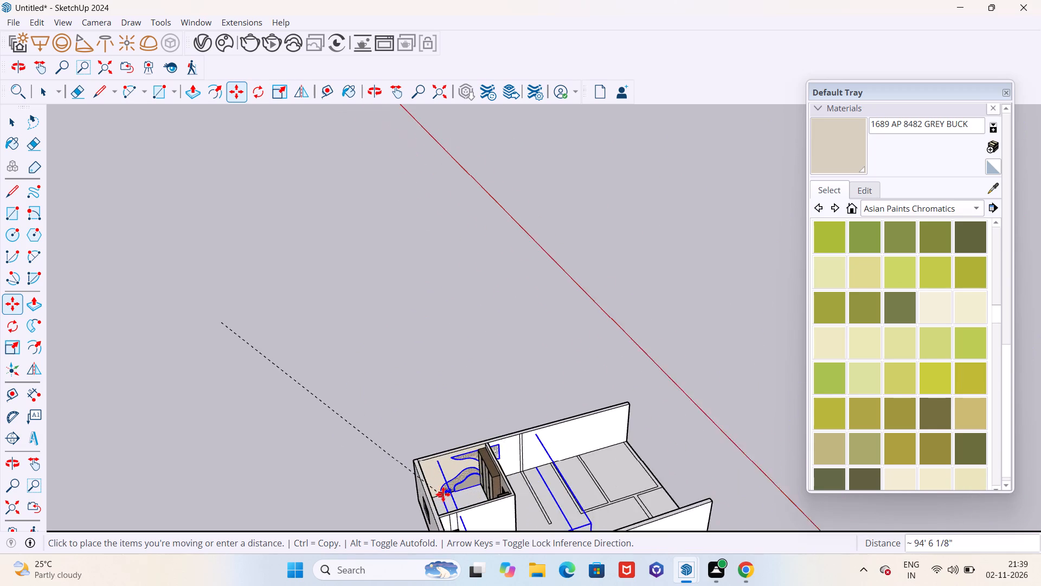
middle_click_drag(451, 492, 408, 512)
scroll(424, 472, "up", 1)
scroll(424, 472, "down", 1)
scroll(424, 472, "up", 12)
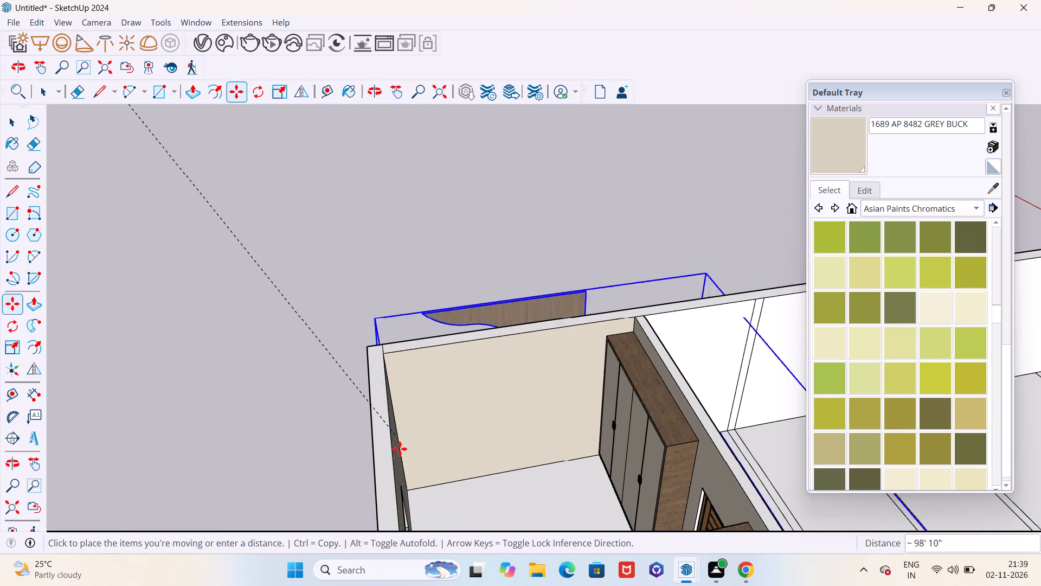
scroll(404, 473, "down", 6)
middle_click_drag(391, 463, 764, 426)
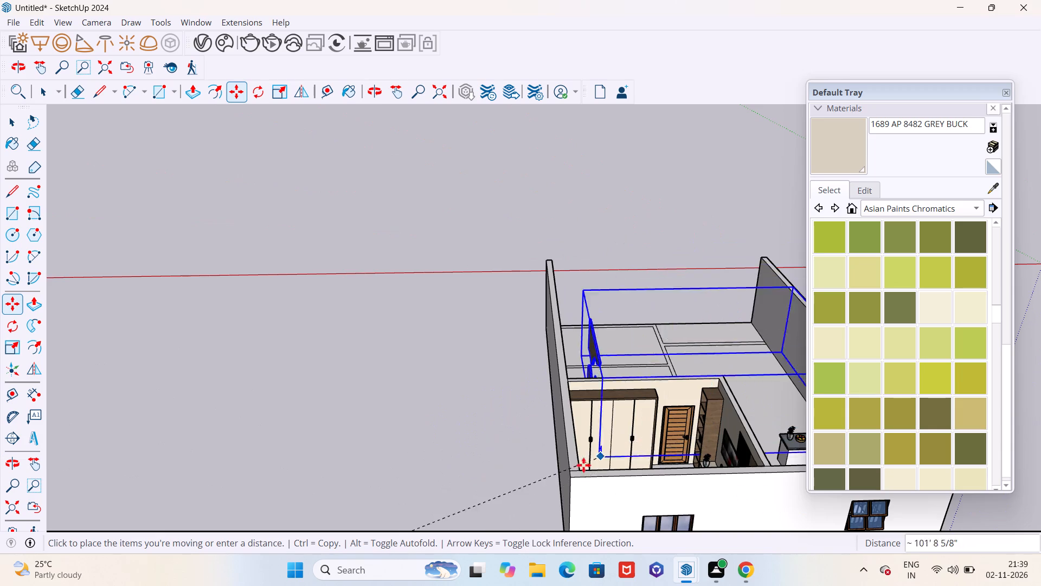
scroll(540, 471, "down", 7)
left_click(508, 513)
Scale the headboard panel component down uniformly from its lower corner.
scroll(523, 480, "down", 4)
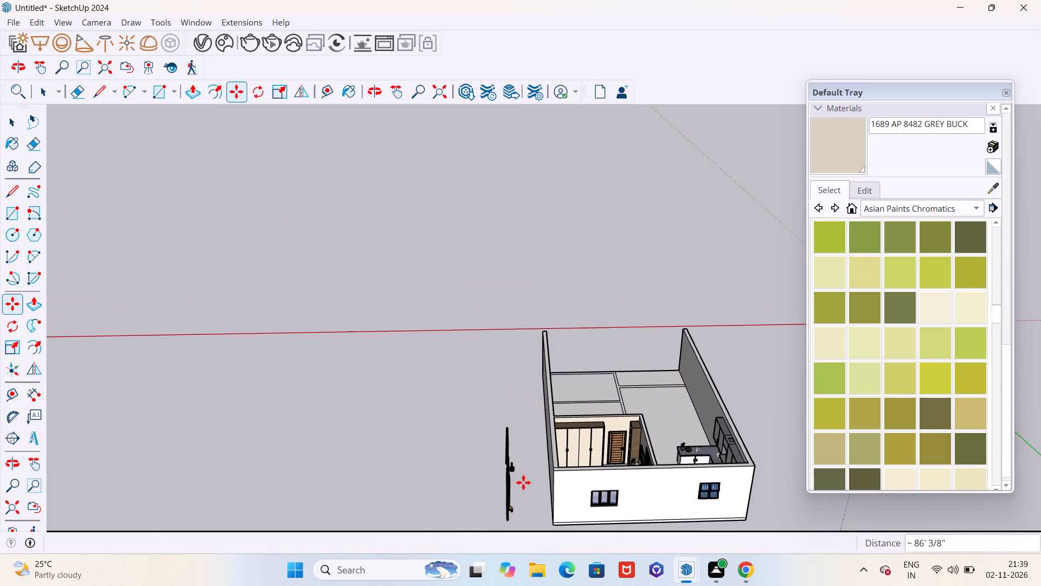
middle_click_drag(524, 483, 596, 421)
scroll(596, 421, "up", 1)
middle_click_drag(519, 469, 653, 374)
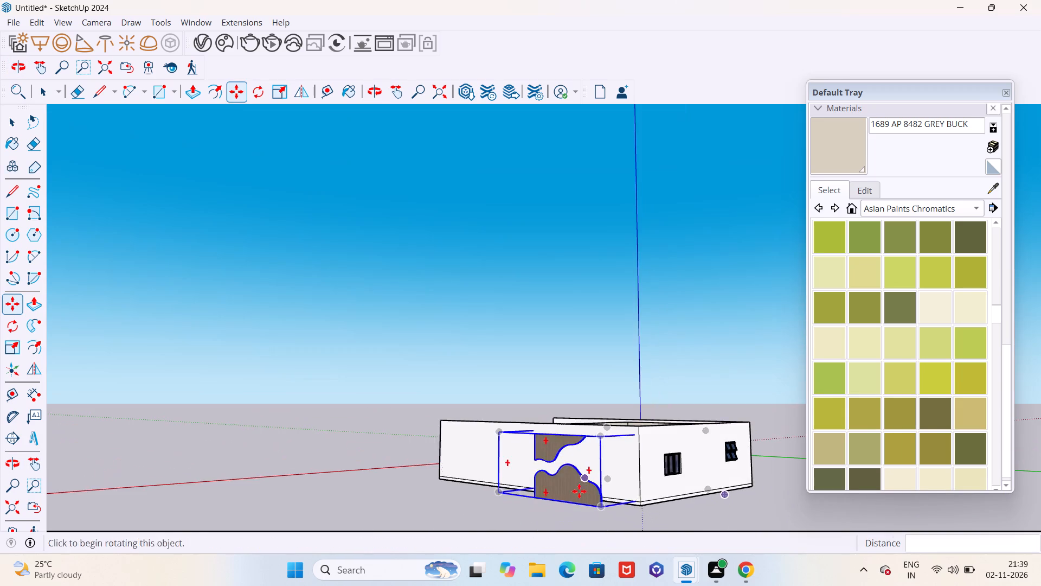
scroll(579, 492, "up", 6)
scroll(579, 490, "down", 8)
middle_click_drag(531, 415, 608, 493)
key("s")
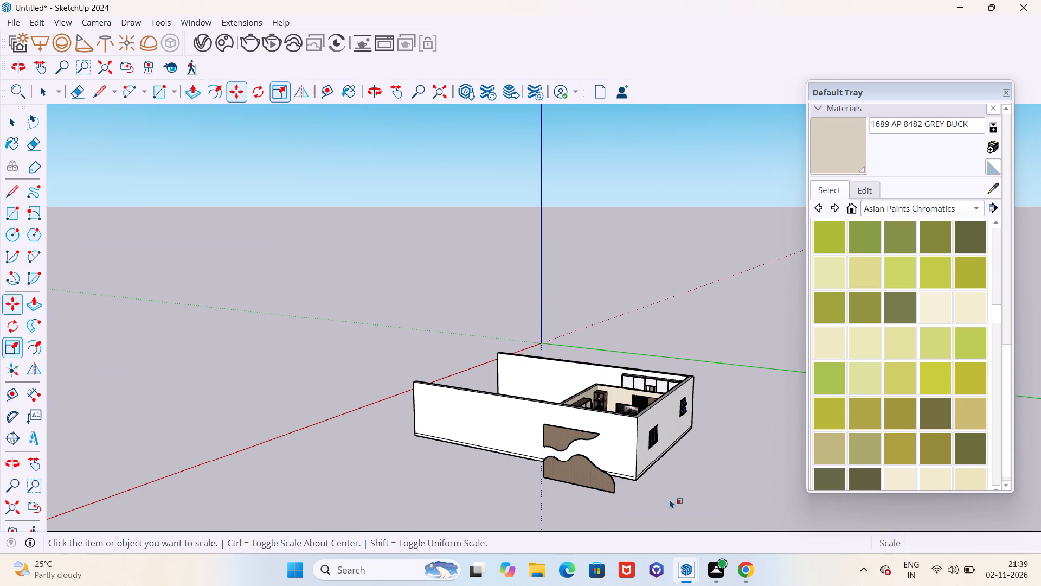
key("space")
left_click(571, 472)
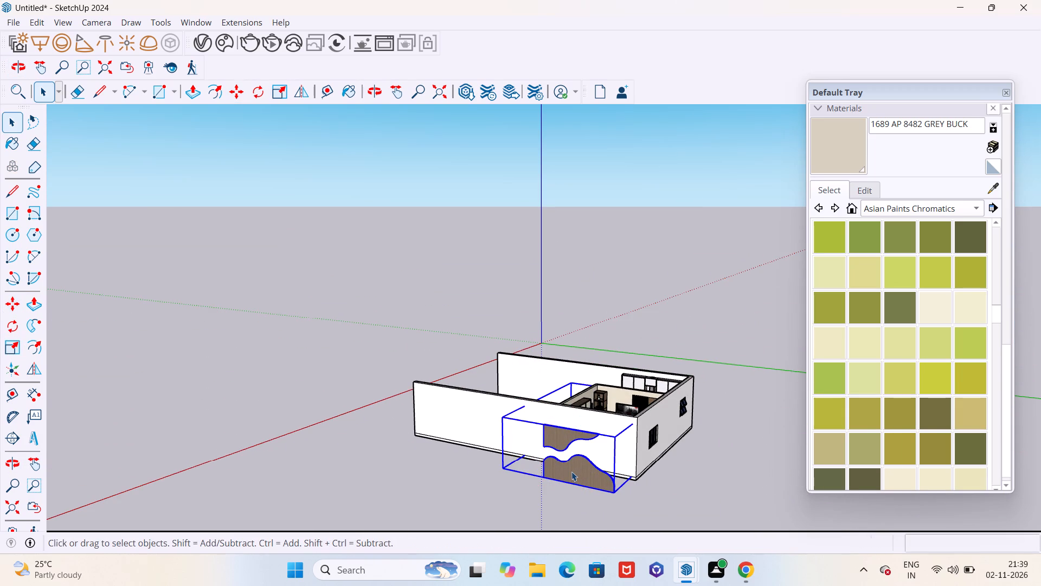
key("s")
middle_click(608, 477)
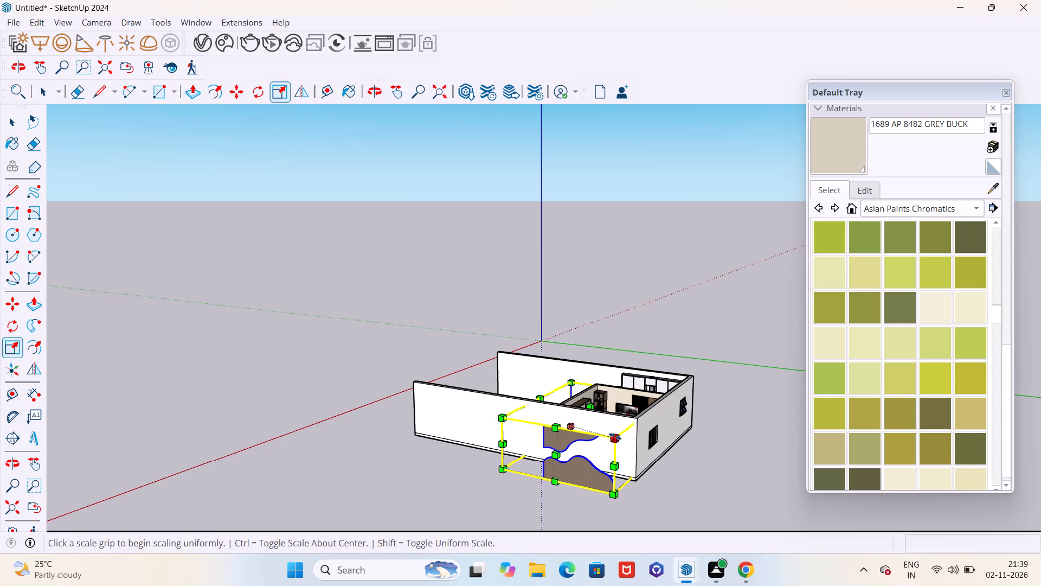
left_click_drag(615, 436, 615, 442)
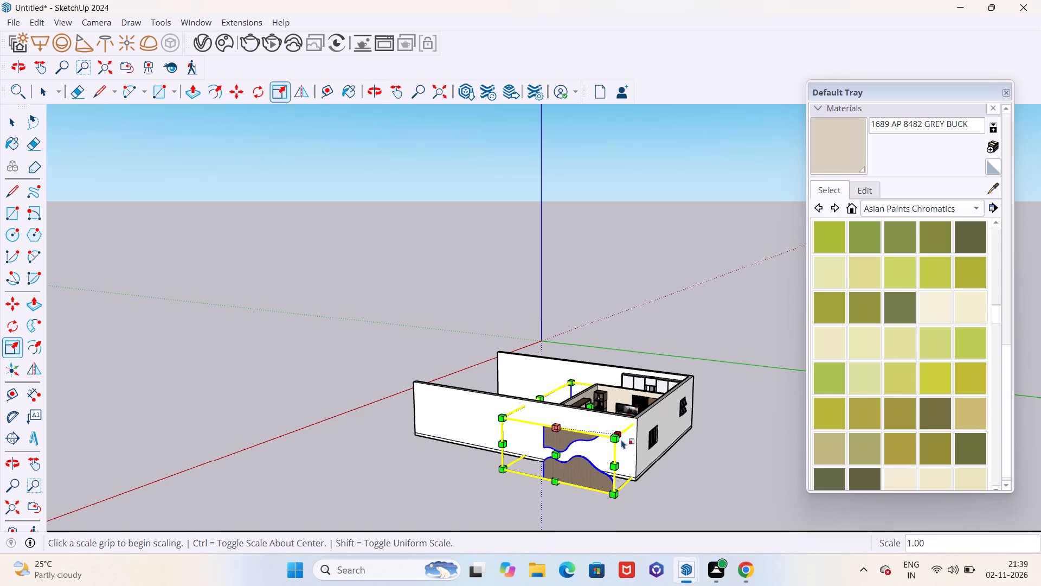
scroll(503, 418, "down", 2)
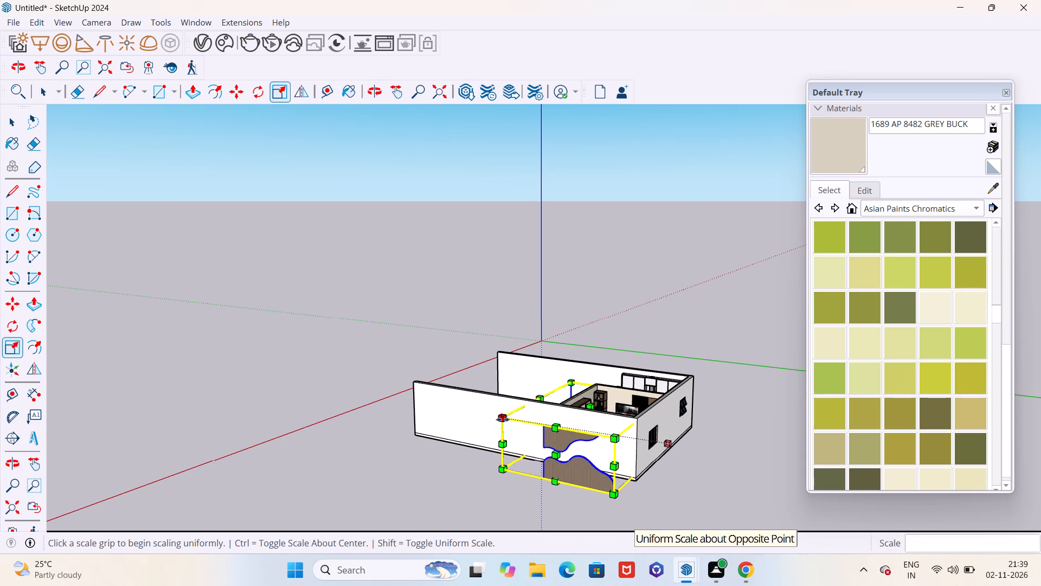
middle_click_drag(508, 438, 519, 380)
left_click_drag(505, 445, 505, 446)
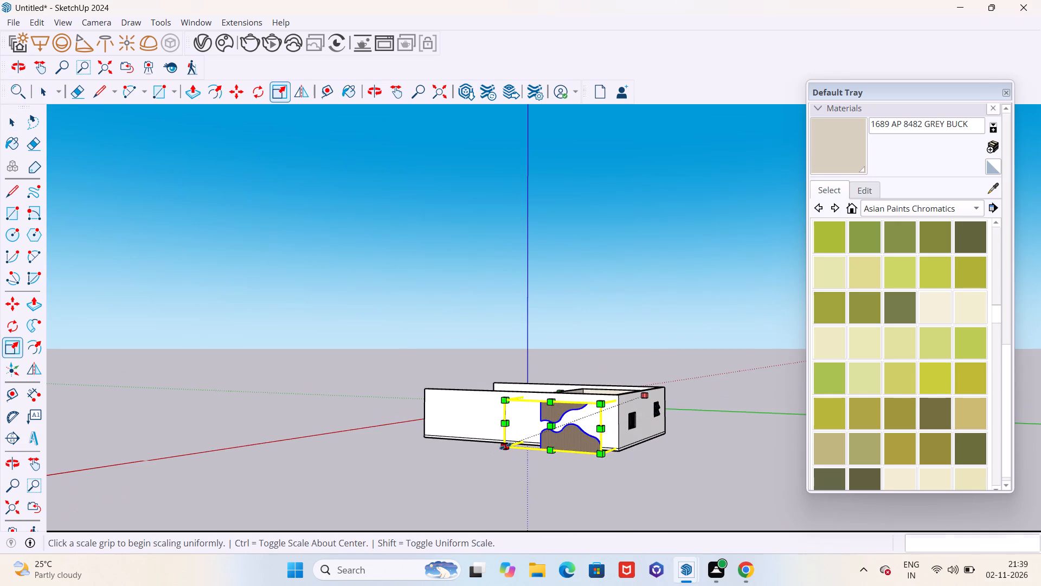
left_click_drag(505, 446, 535, 435)
scroll(639, 412, "down", 4)
middle_click_drag(654, 412, 357, 564)
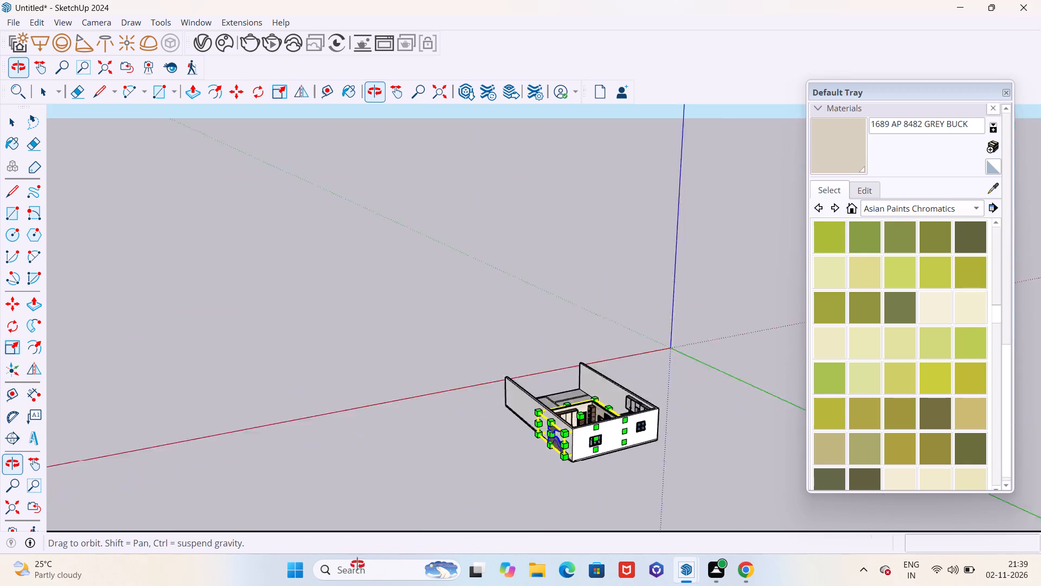
middle_click_drag(357, 564, 316, 570)
Start moving the scaled headboard panel component from its lower corner beside the TV room.
key("m")
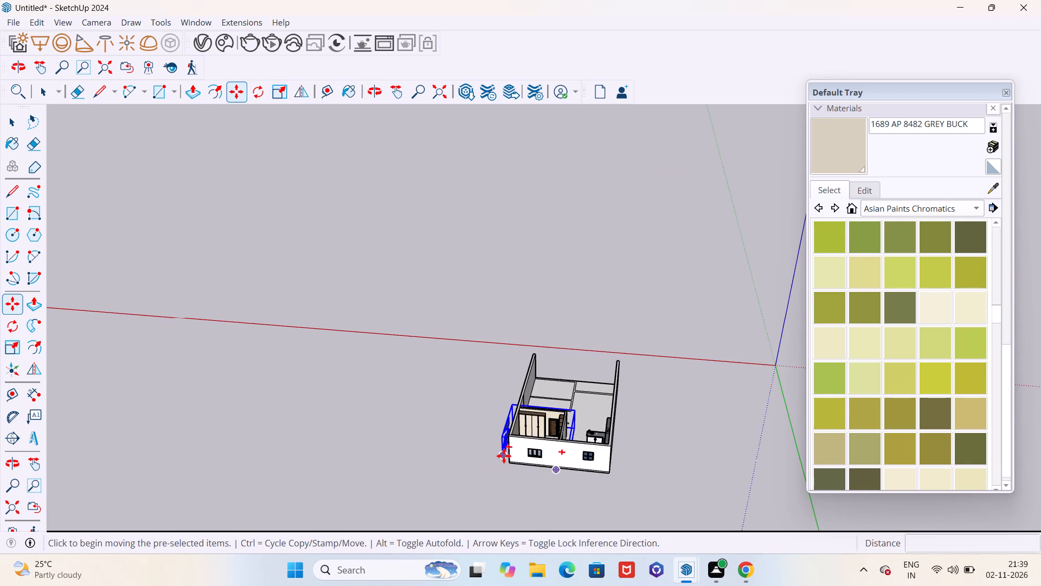
left_click(504, 456)
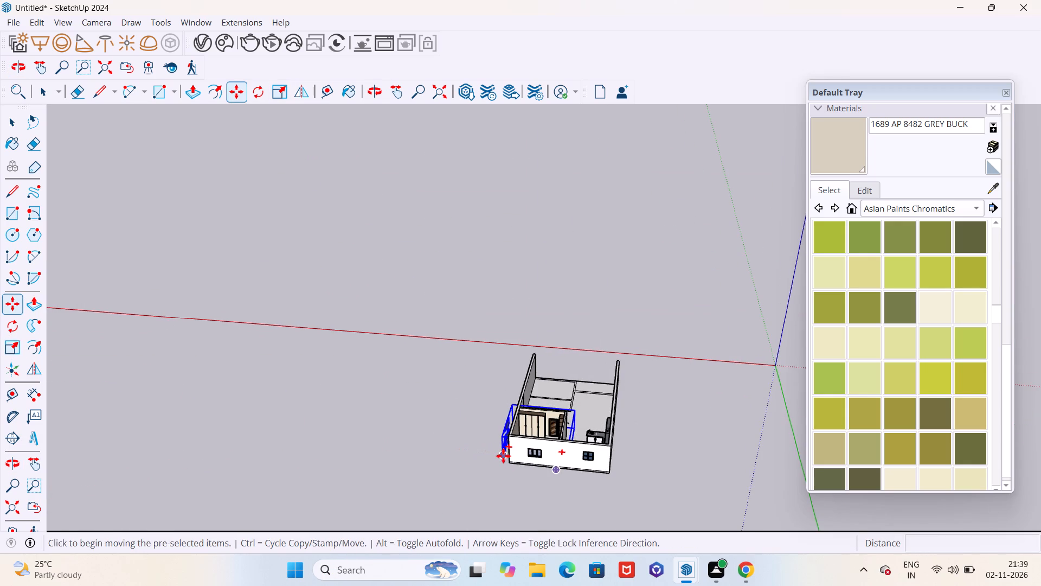
left_click(503, 456)
scroll(459, 460, "up", 12)
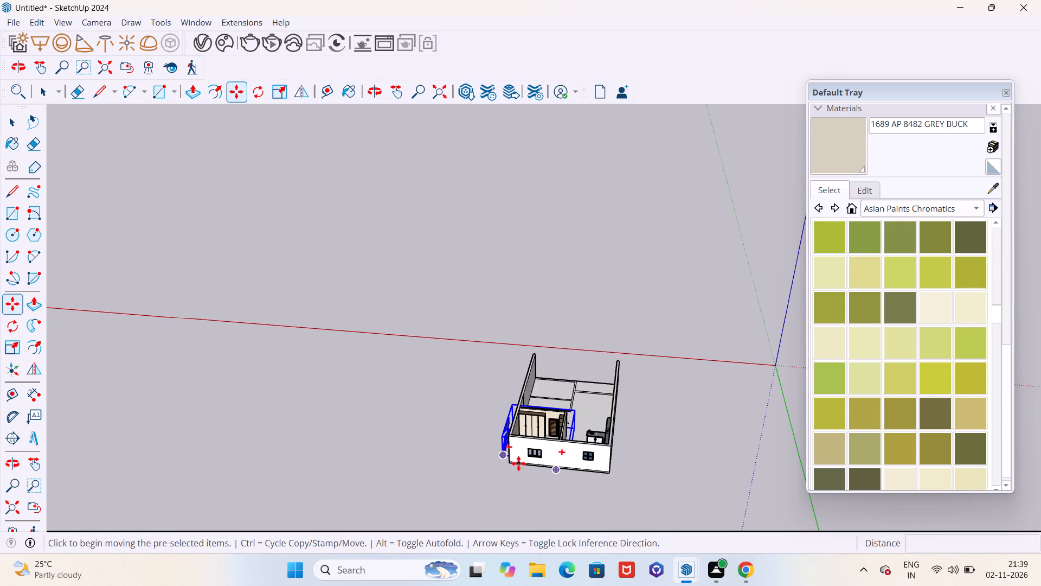
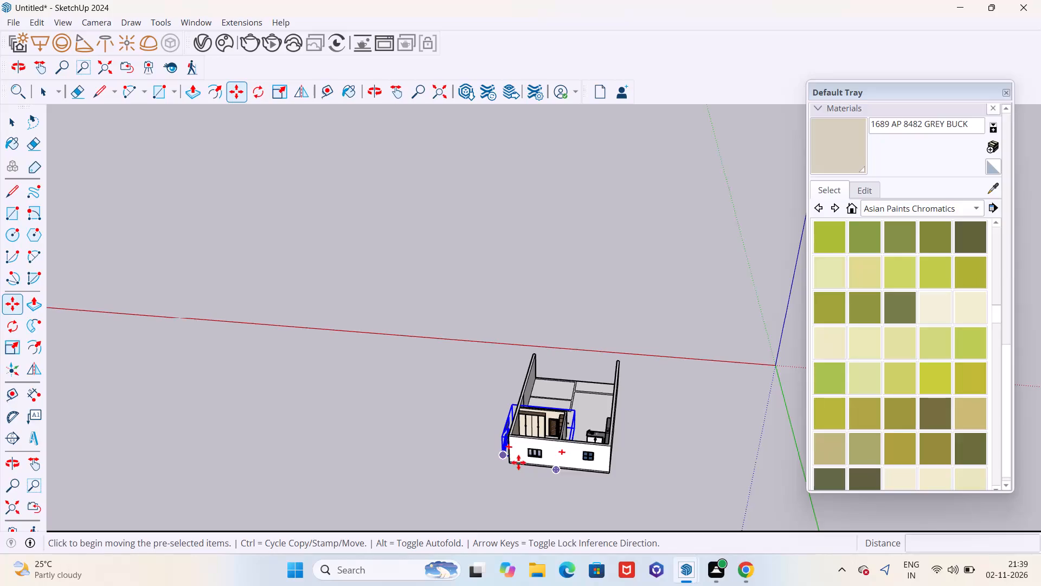
Move the headboard panel component from its lower corner further outward, exposing the panels clear of the TV room's exterior side wall.
scroll(513, 456, "up", 10)
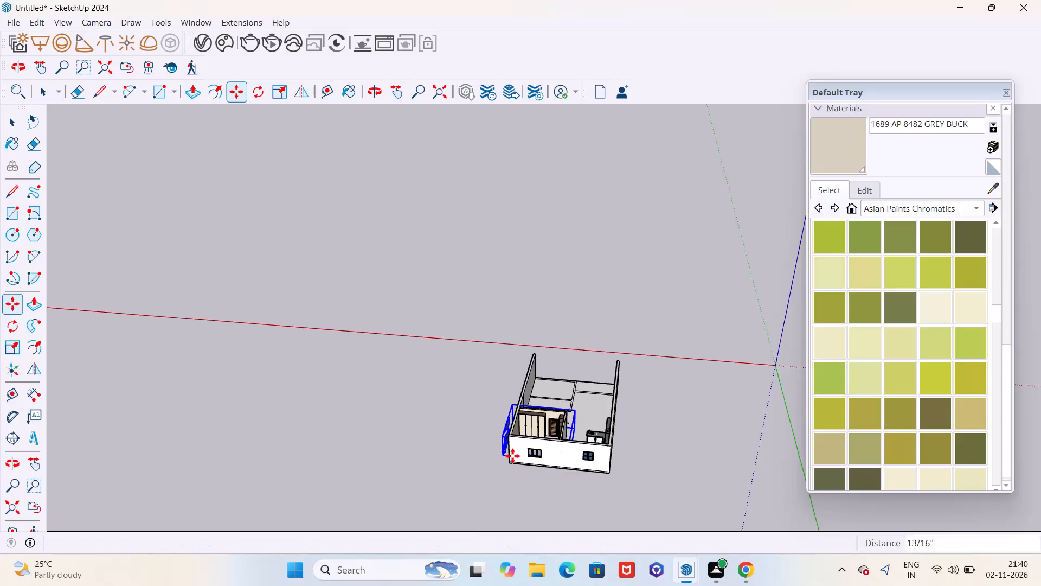
scroll(507, 457, "up", 13)
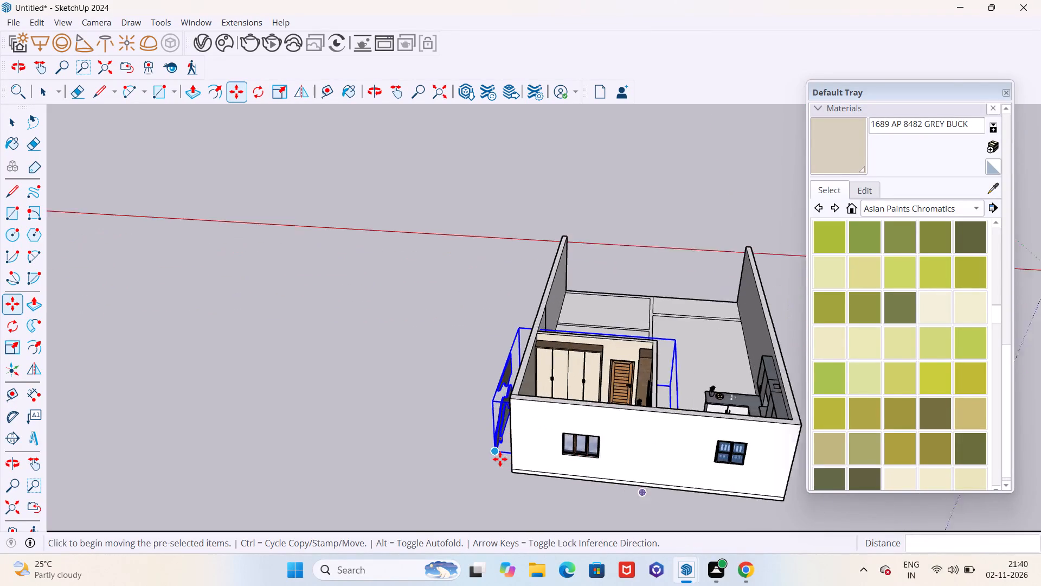
scroll(500, 459, "up", 6)
left_click(495, 449)
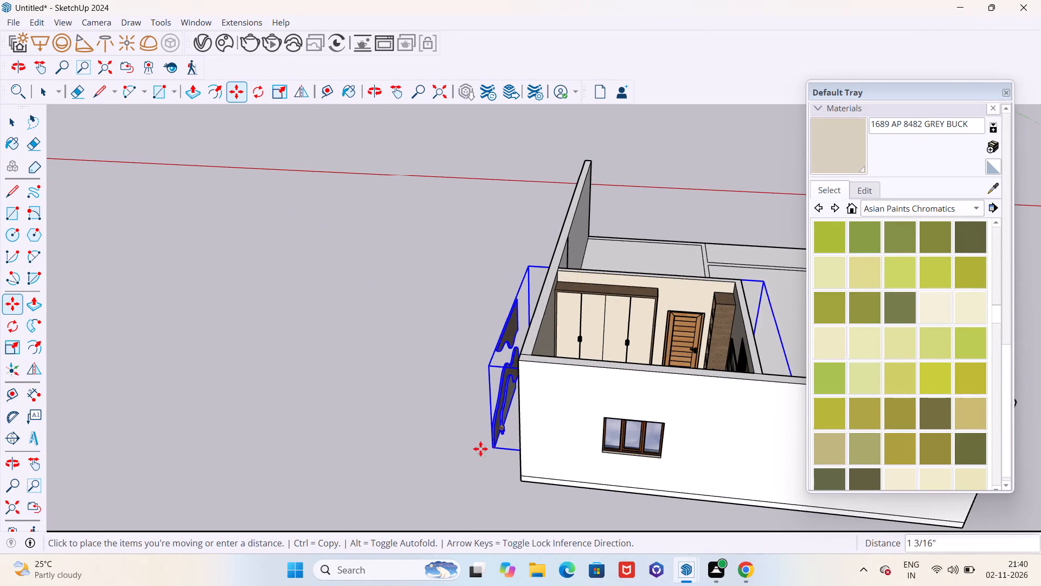
left_click(285, 434)
Move the component by the panels' lower back corner about 19' 3/8" to the room's inner floor corner between the beige and window walls.
scroll(303, 462, "down", 6)
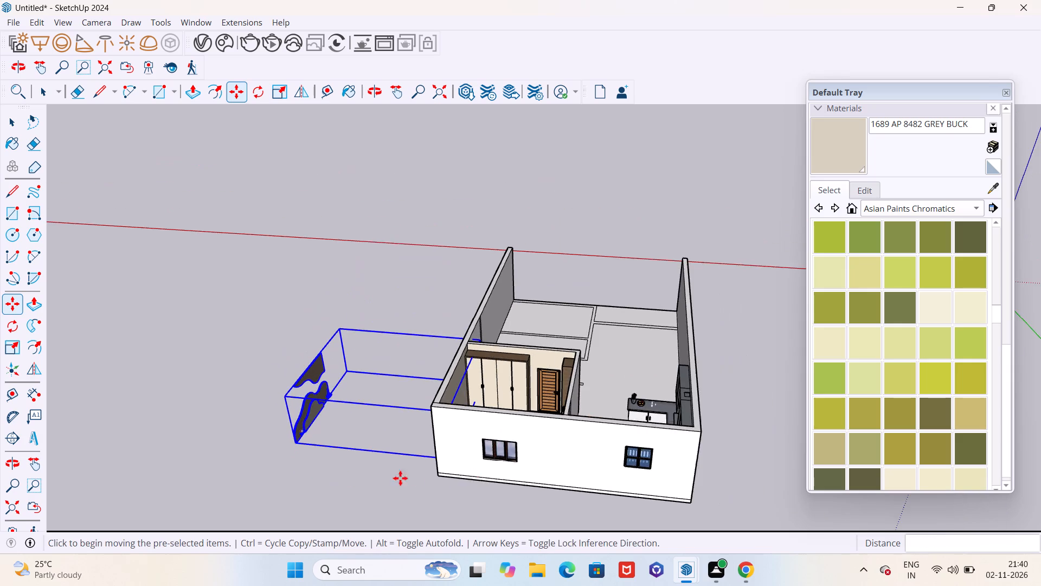
middle_click_drag(474, 481, 104, 449)
scroll(433, 332, "up", 6)
middle_click_drag(434, 317, 401, 481)
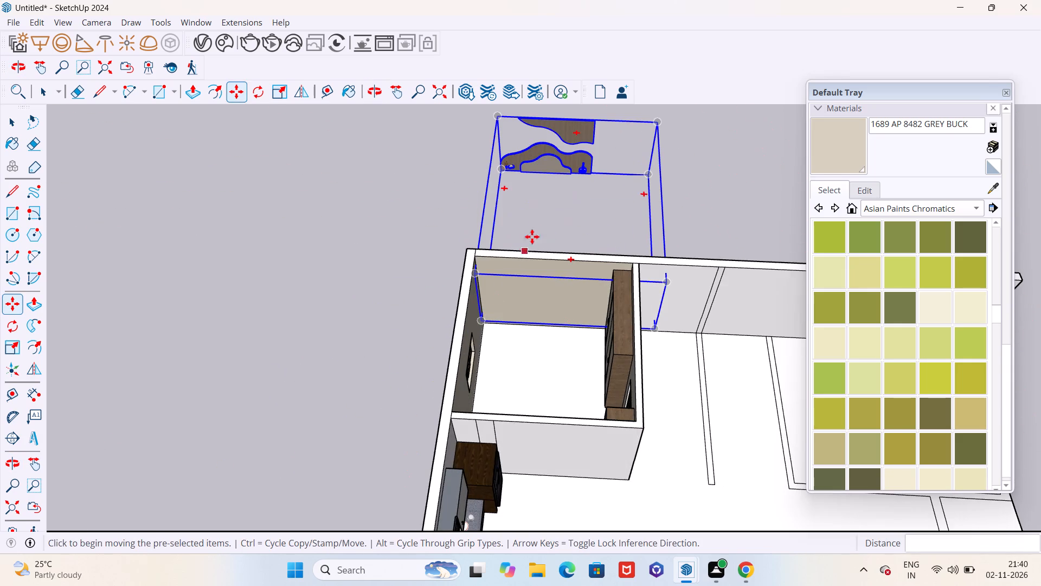
scroll(512, 175, "up", 20)
scroll(512, 175, "up", 9)
scroll(487, 188, "down", 1)
scroll(487, 188, "up", 4)
middle_click_drag(478, 202, 625, 204)
scroll(475, 258, "up", 13)
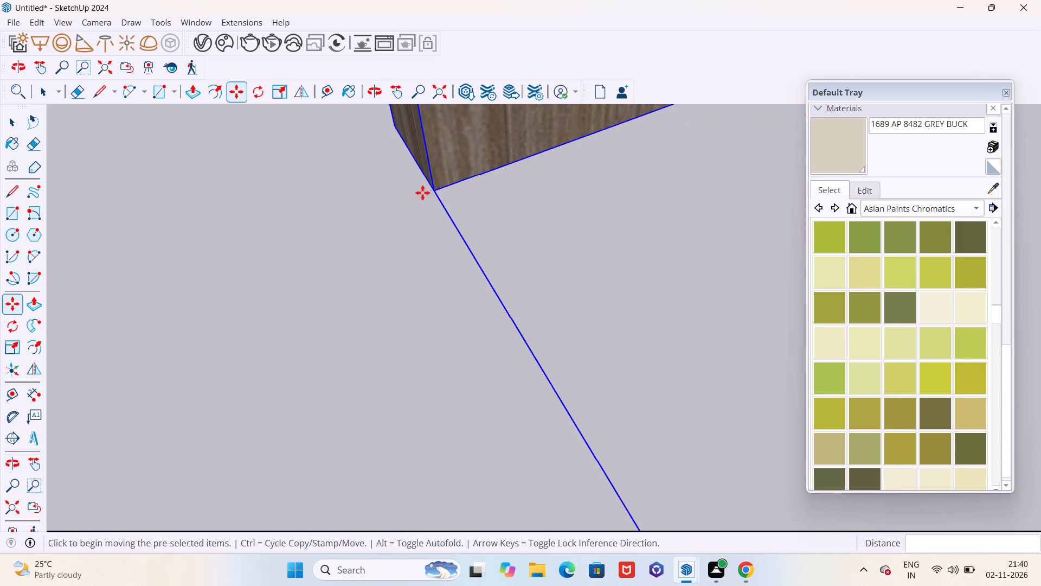
left_click(396, 125)
scroll(384, 175, "down", 7)
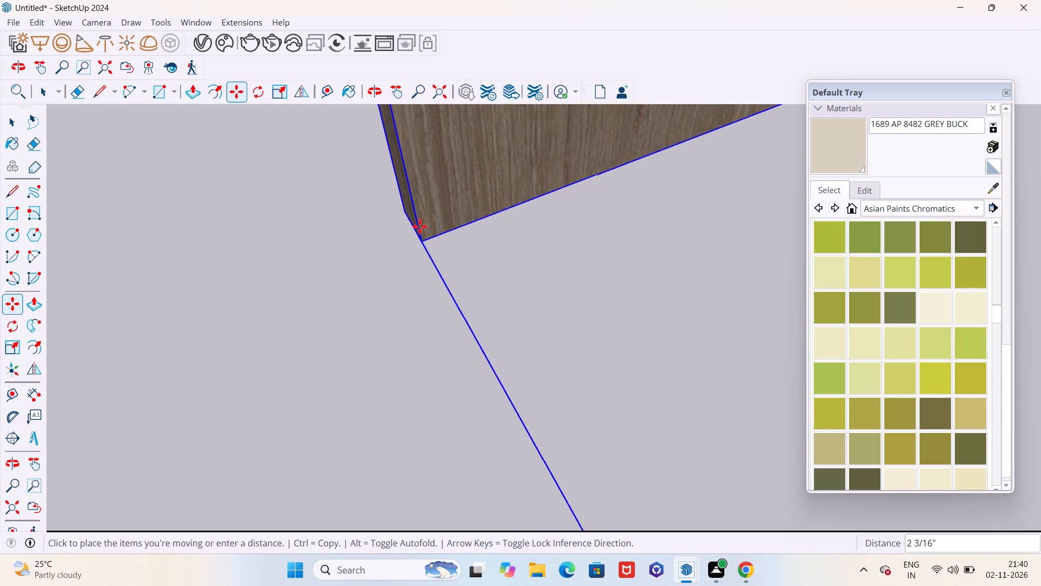
scroll(420, 226, "down", 20)
scroll(420, 226, "down", 20)
scroll(420, 226, "down", 4)
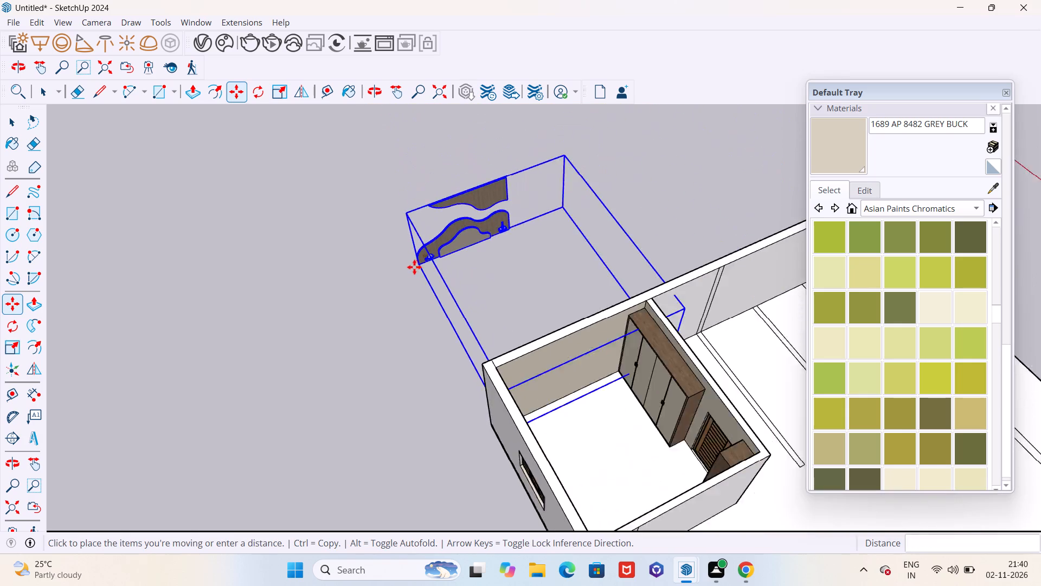
scroll(414, 267, "down", 6)
middle_click_drag(478, 370, 355, 236)
scroll(530, 333, "up", 6)
middle_click_drag(459, 341, 509, 425)
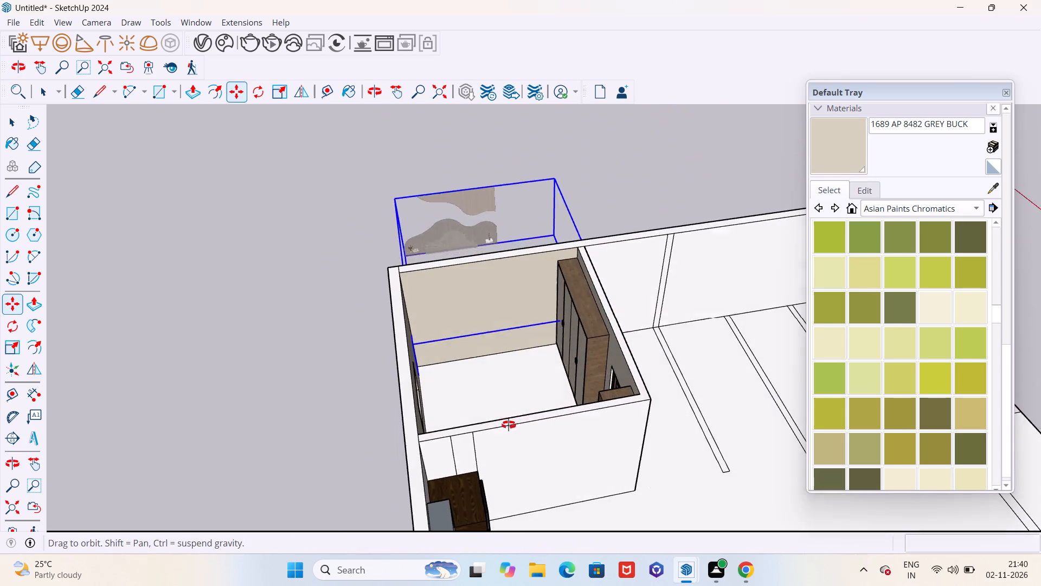
middle_click_drag(509, 425, 511, 431)
scroll(453, 383, "up", 6)
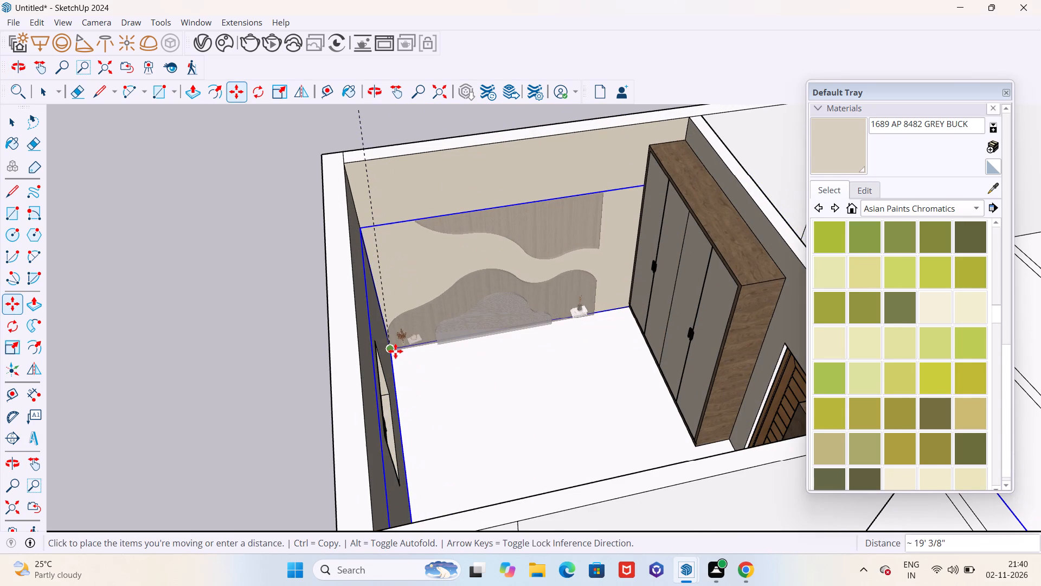
left_click(395, 351)
Scale the headboard panel component up slightly and uniformly from its upper far corner against the beige wall.
scroll(581, 365, "down", 4)
middle_click_drag(585, 368, 469, 385)
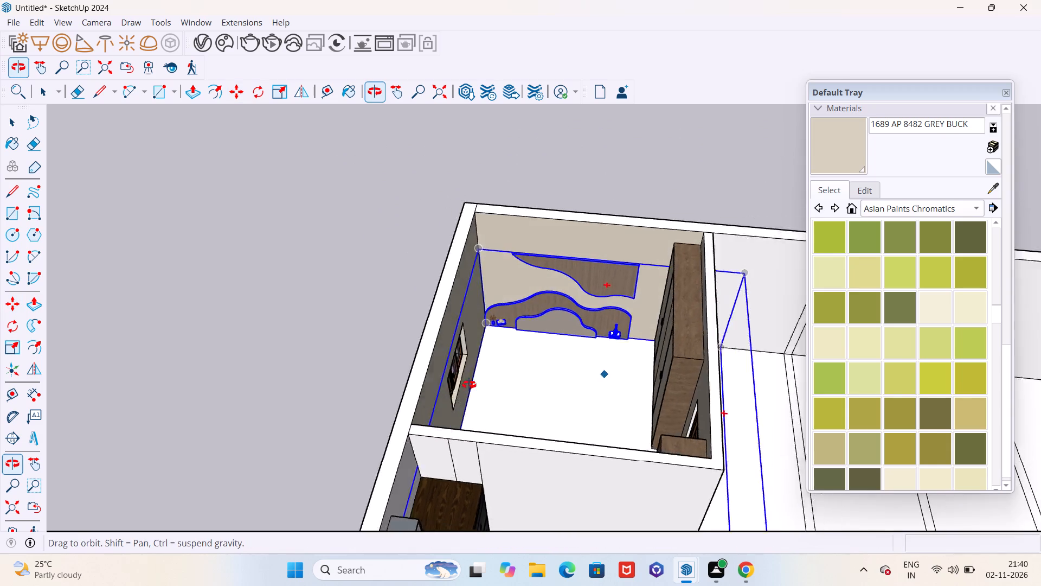
middle_click_drag(469, 385, 567, 276)
scroll(597, 353, "up", 6)
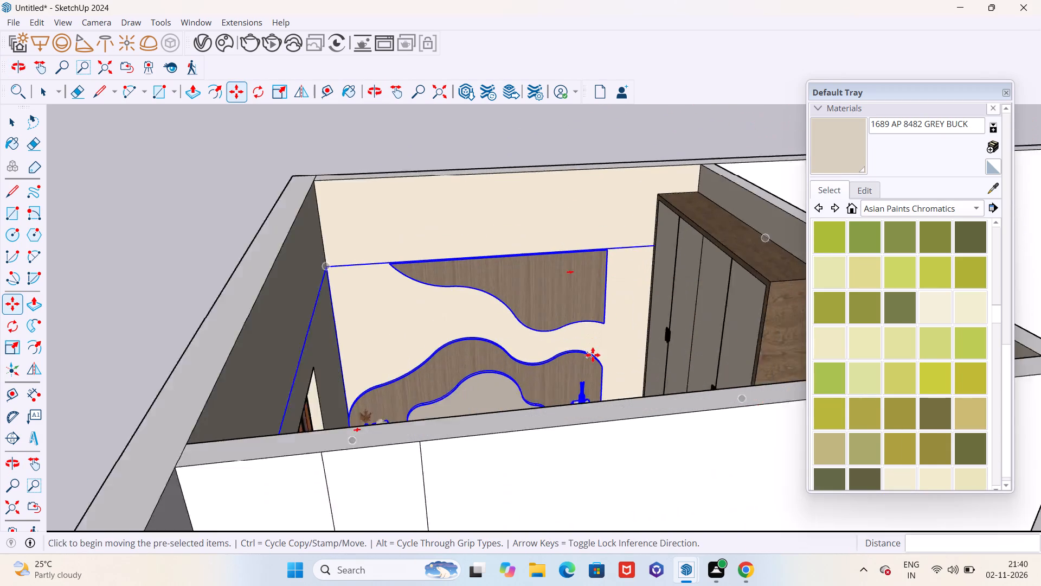
scroll(530, 281, "down", 5)
key("s")
middle_click_drag(544, 302, 511, 341)
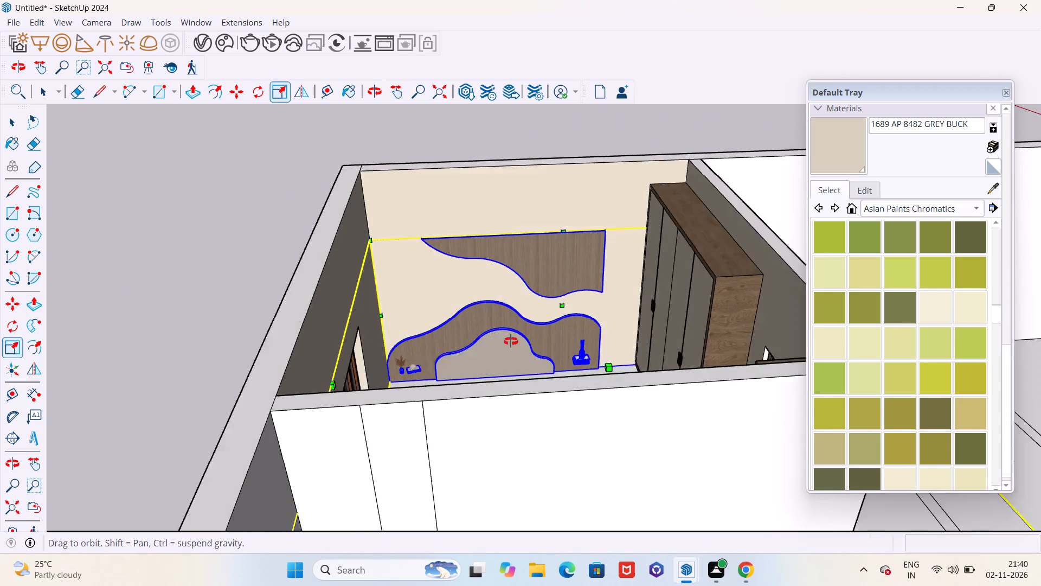
middle_click_drag(511, 341, 491, 370)
scroll(523, 304, "down", 5)
middle_click_drag(534, 317, 549, 292)
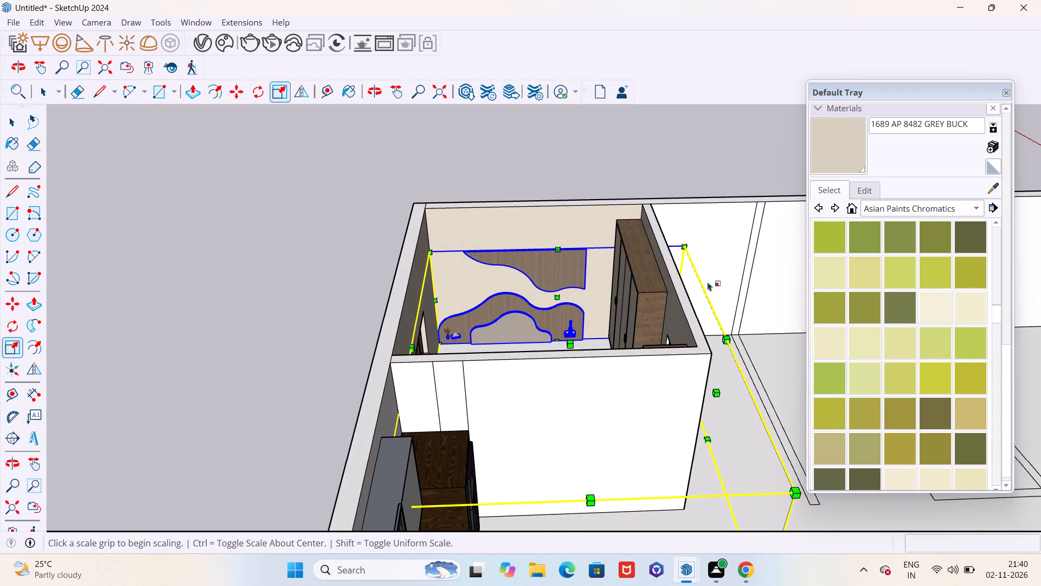
scroll(725, 260, "up", 4)
left_click_drag(665, 239, 670, 218)
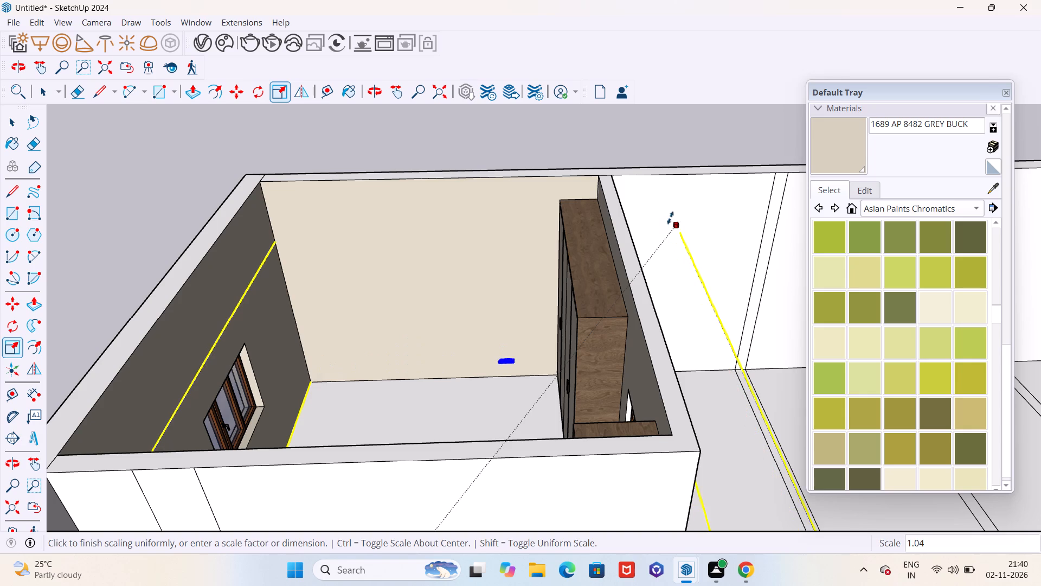
left_click_drag(670, 218, 711, 209)
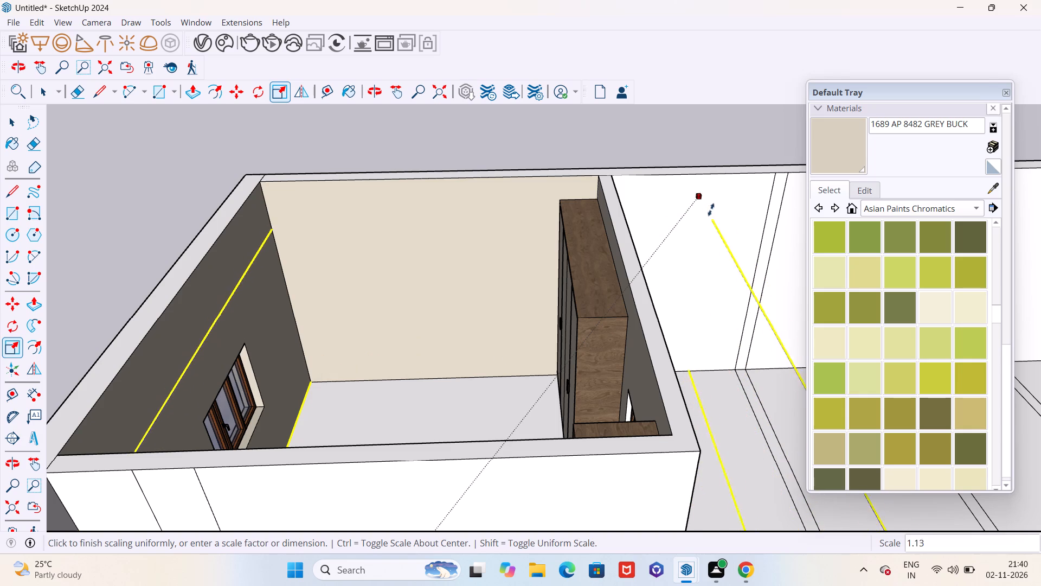
left_click_drag(711, 209, 688, 230)
Move the headboard panel component 2' 7 7/8" away from the beige wall, along the floor towards the kitchen.
scroll(582, 231, "down", 4)
scroll(541, 213, "down", 4)
middle_click_drag(541, 213, 543, 239)
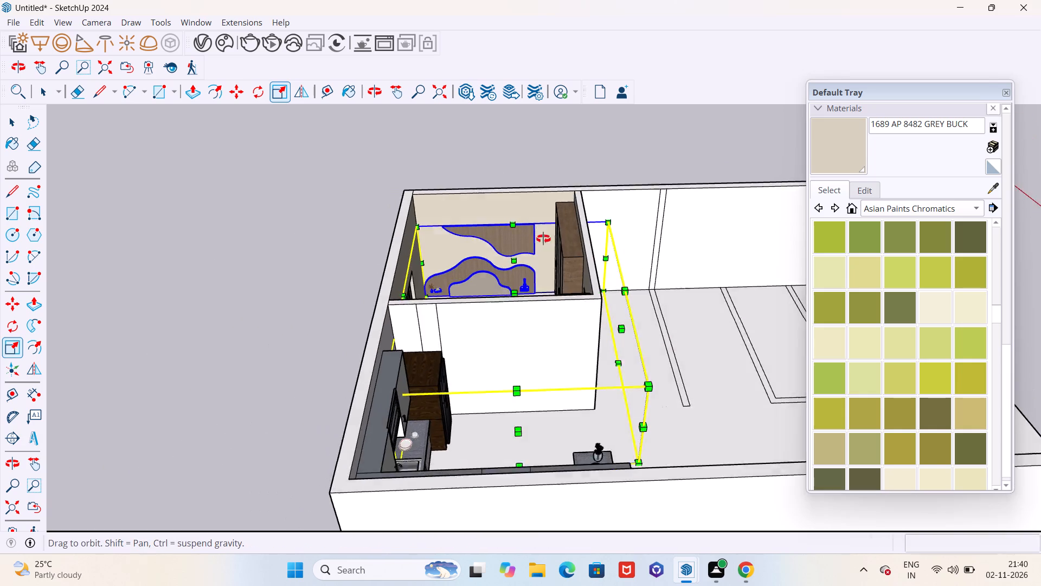
middle_click_drag(543, 239, 531, 313)
key("m")
left_click(718, 286)
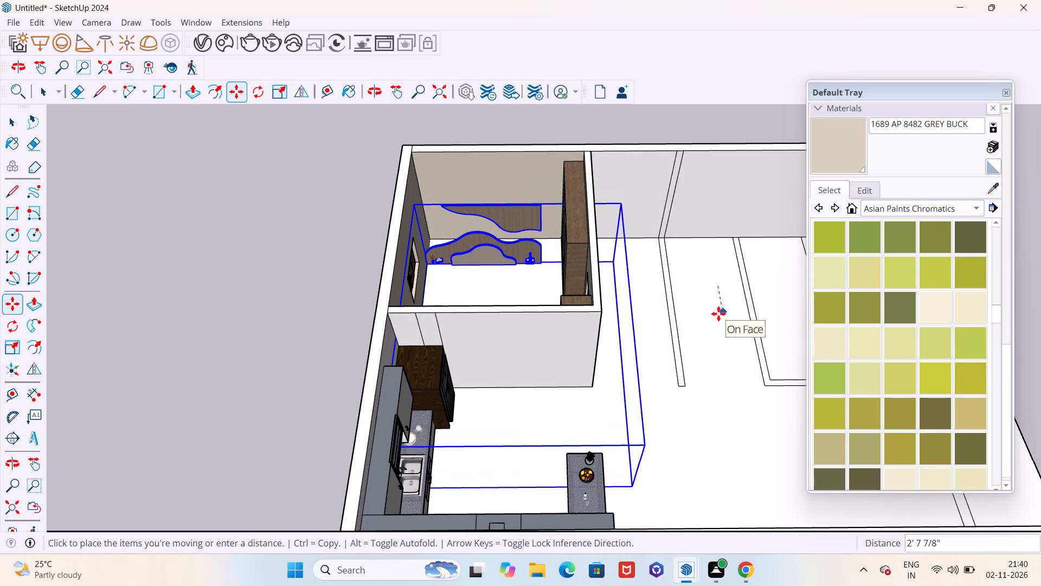
left_click(718, 314)
Scale the headboard panel component uniformly by 1.13 from its upper far corner.
key("s")
middle_click_drag(696, 302, 696, 253)
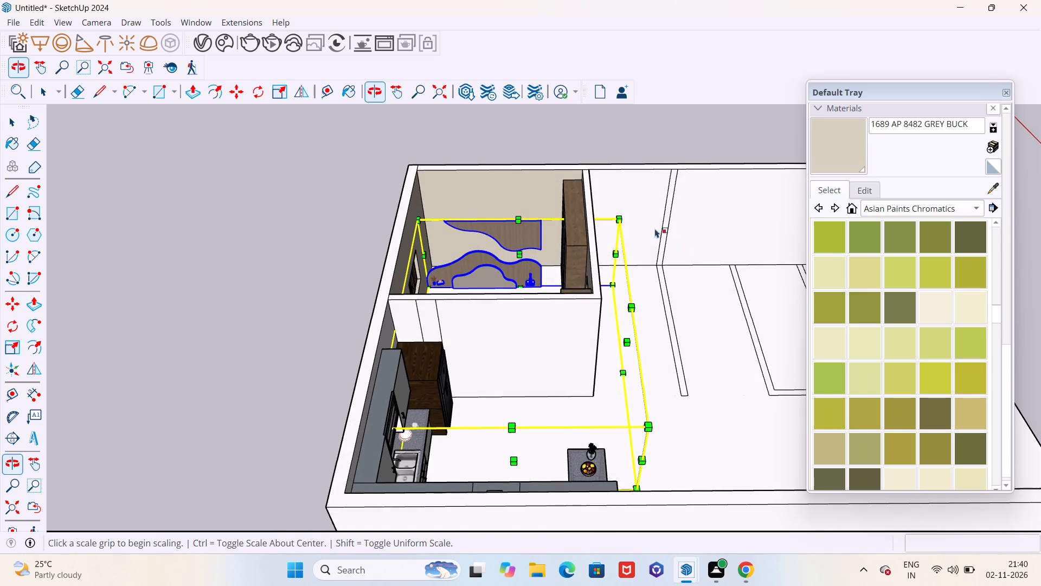
scroll(608, 221, "up", 1)
left_click_drag(621, 215, 635, 195)
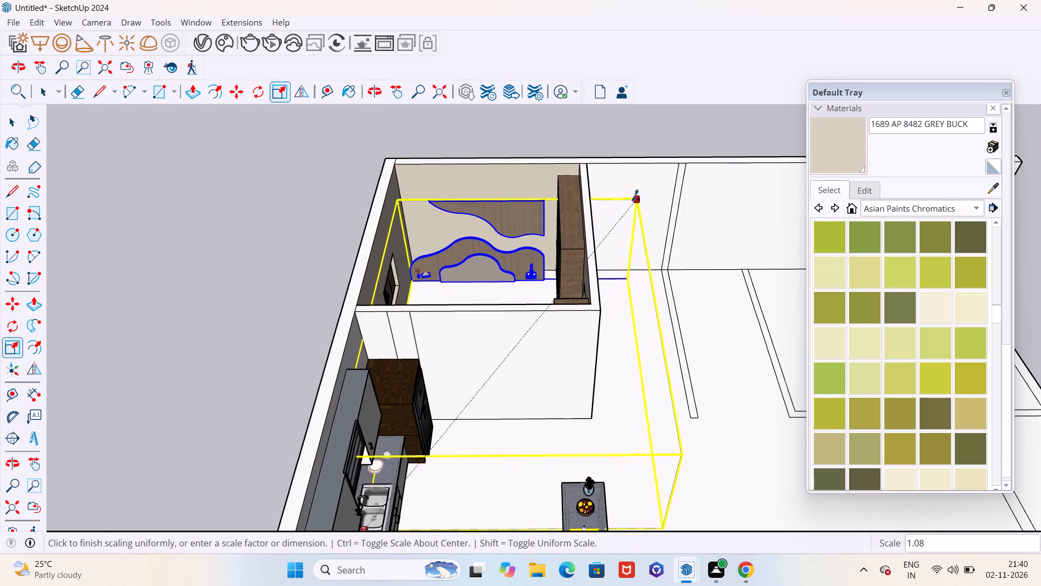
left_click_drag(635, 195, 647, 186)
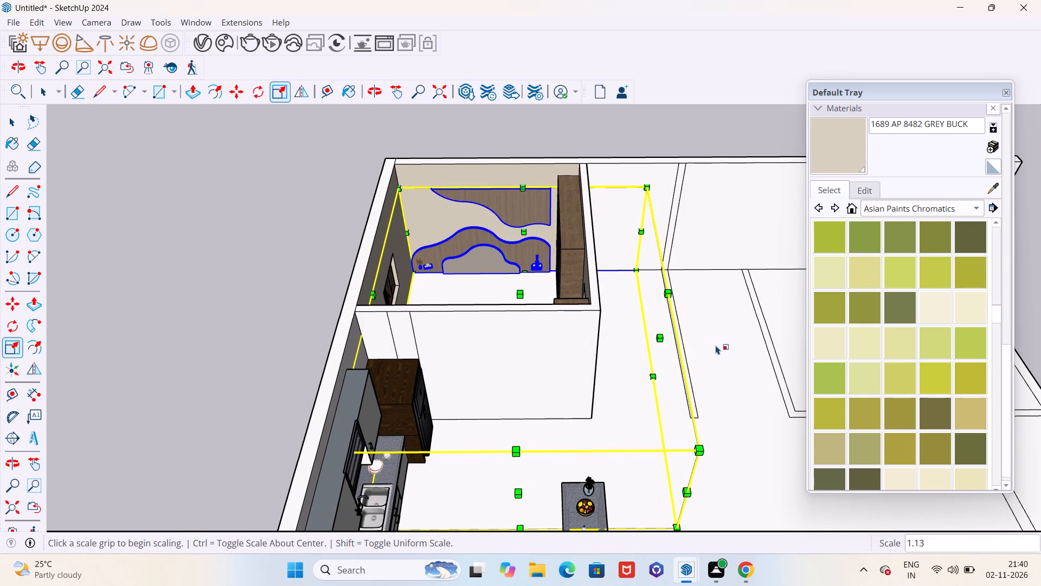
Move the enlarged headboard panel component 1' 11 1/2" away from the beige wall towards the kitchen.
key("m")
left_click(718, 344)
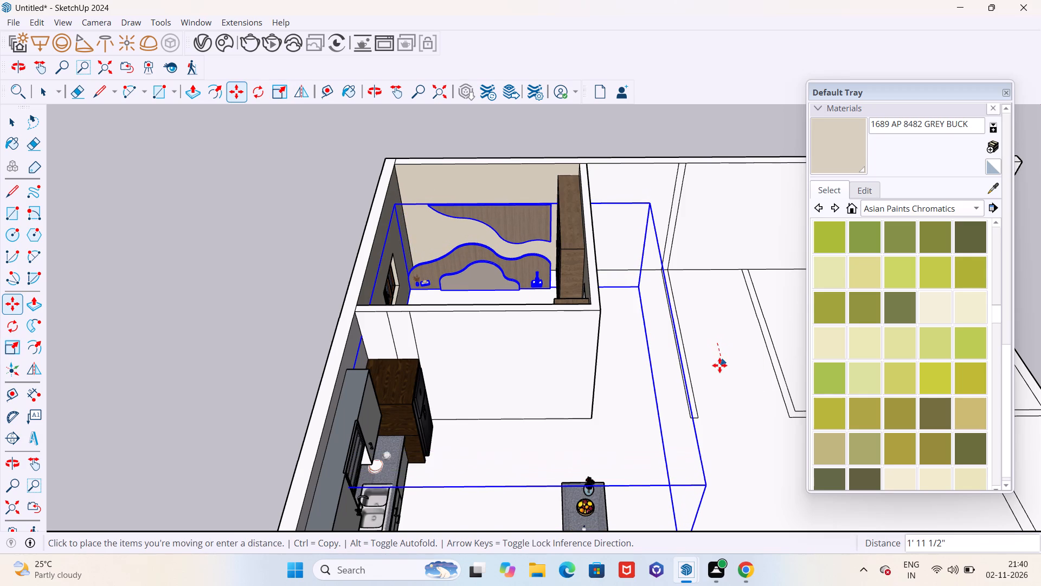
left_click(719, 365)
Scale the headboard panel component uniformly a little more so the panels extend close to the wardrobe.
key("s")
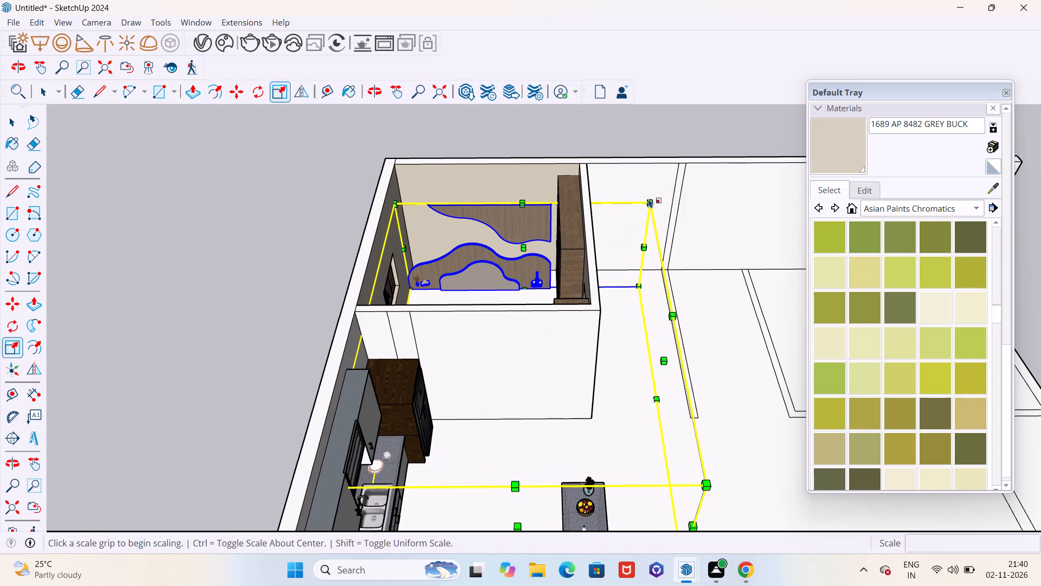
left_click_drag(650, 200, 669, 184)
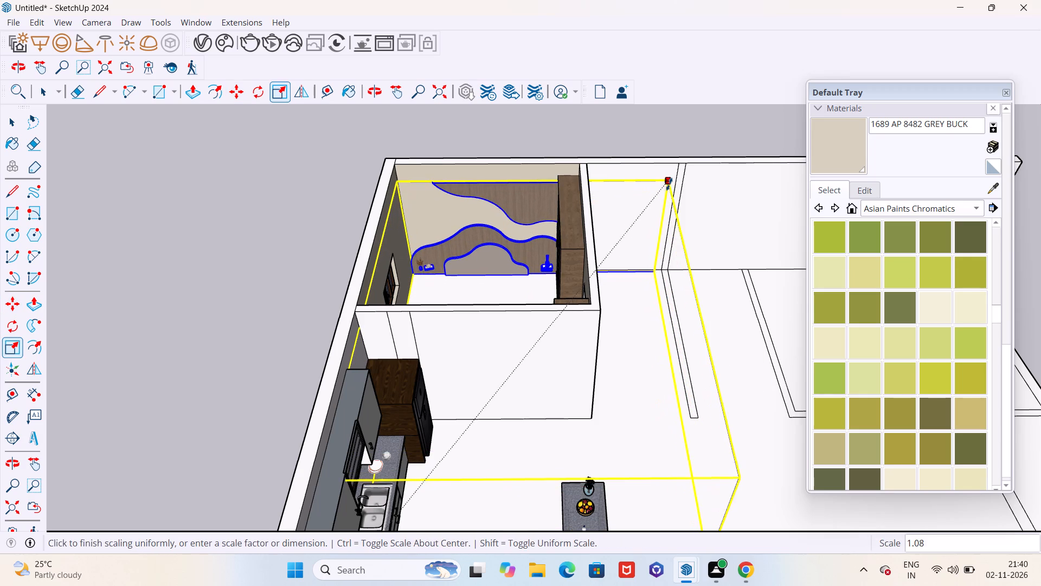
left_click_drag(669, 184, 642, 186)
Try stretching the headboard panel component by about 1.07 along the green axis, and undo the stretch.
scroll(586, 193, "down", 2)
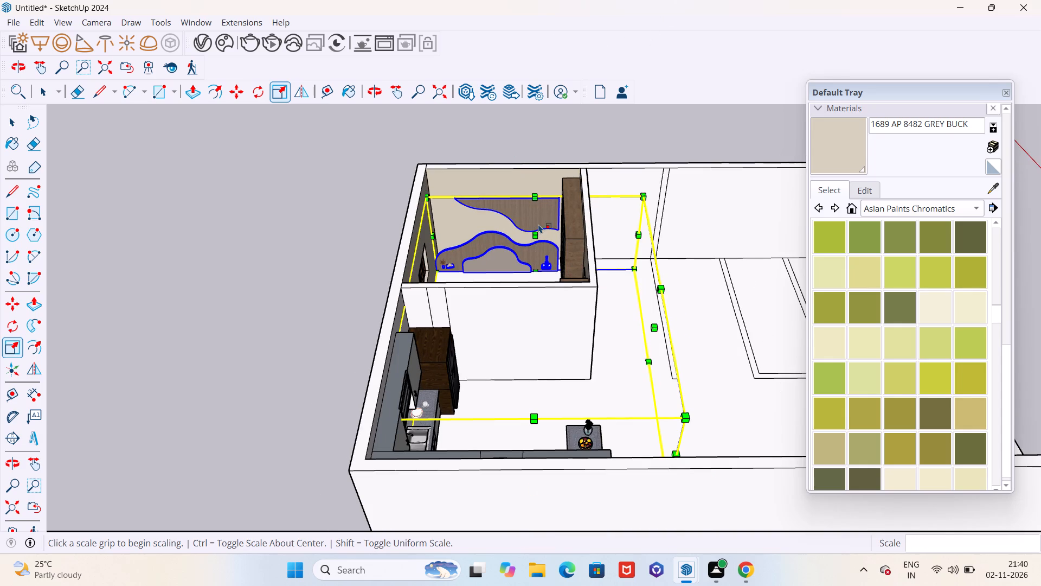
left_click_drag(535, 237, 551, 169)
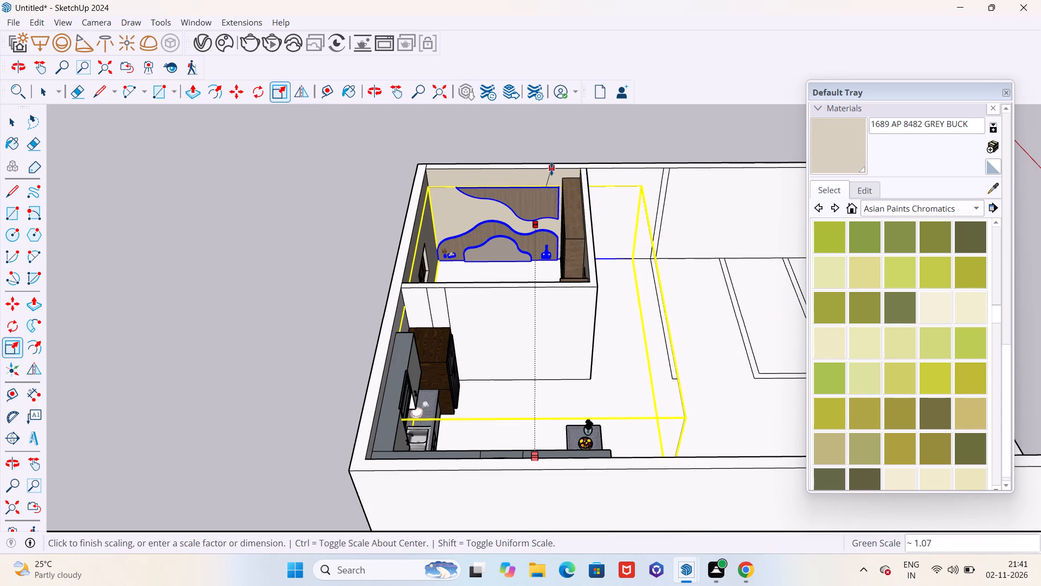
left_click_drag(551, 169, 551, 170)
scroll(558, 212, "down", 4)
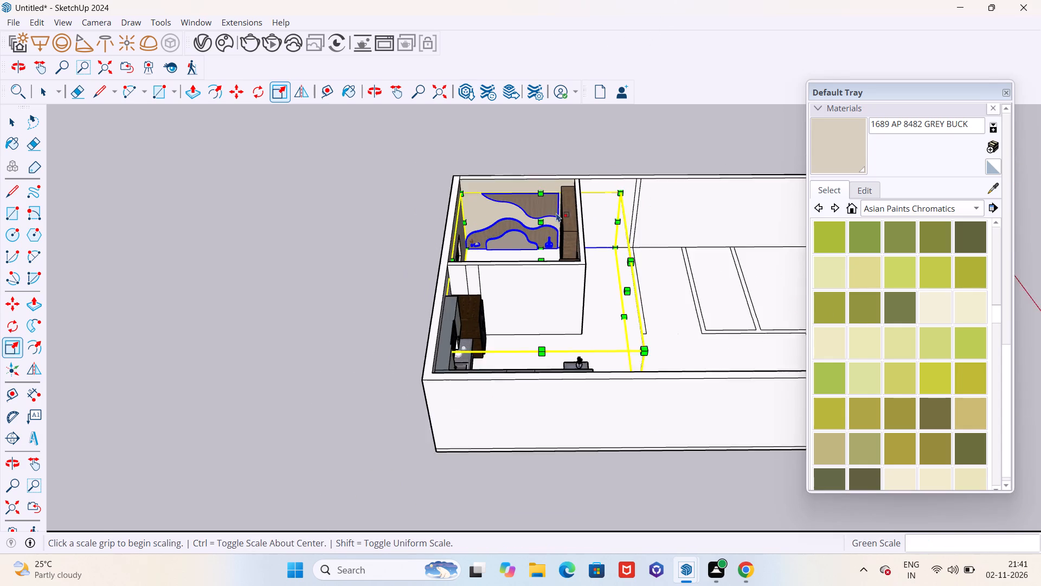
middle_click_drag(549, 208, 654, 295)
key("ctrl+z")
Stretch the headboard panel component's height by about 1.2 along the blue axis, towards the top of the beige wall.
middle_click_drag(652, 295, 645, 291)
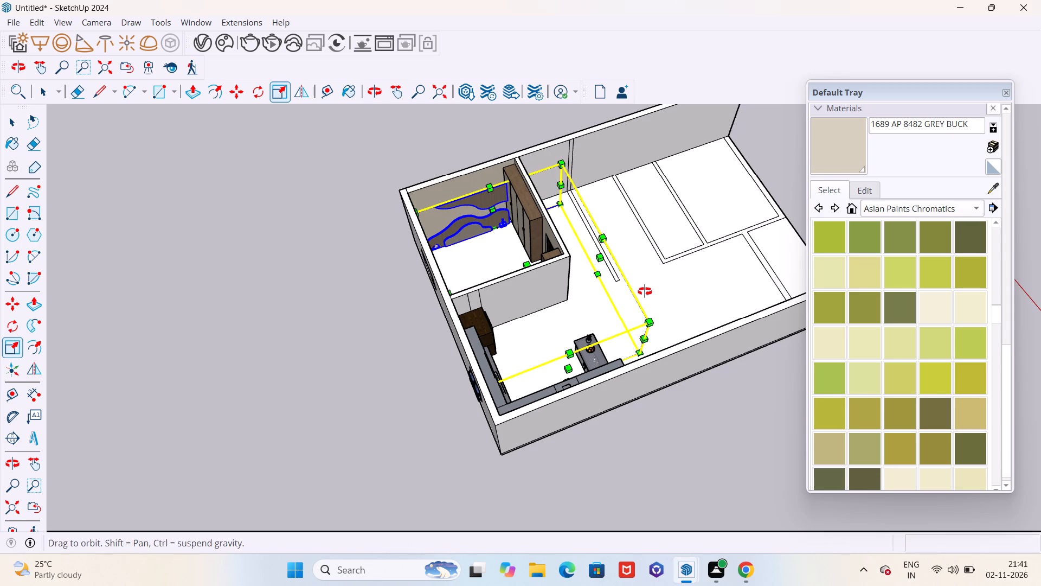
middle_click_drag(645, 291, 601, 251)
middle_click_drag(519, 239, 854, 245)
scroll(479, 281, "up", 4)
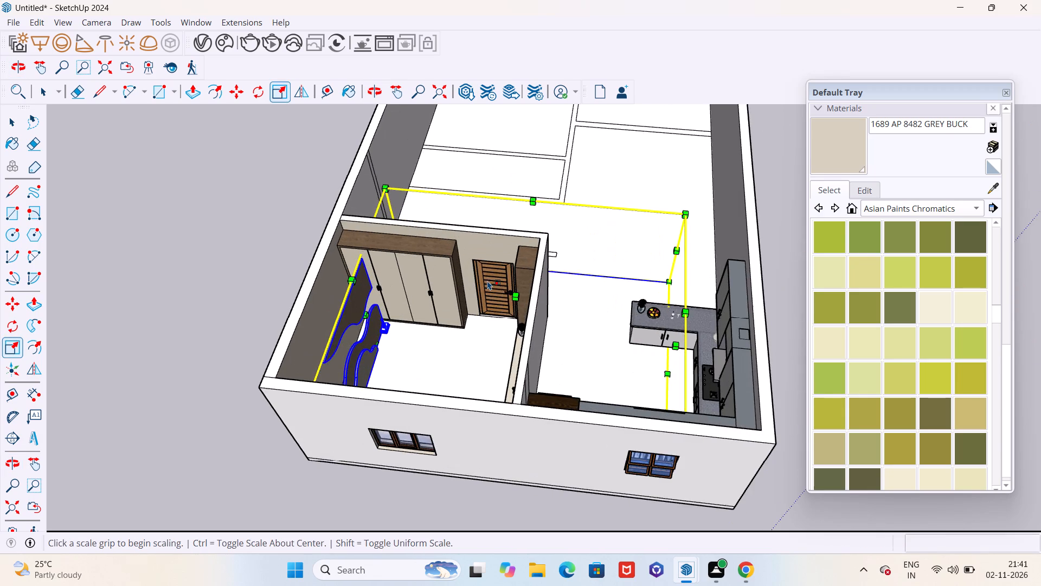
left_click_drag(519, 302, 311, 292)
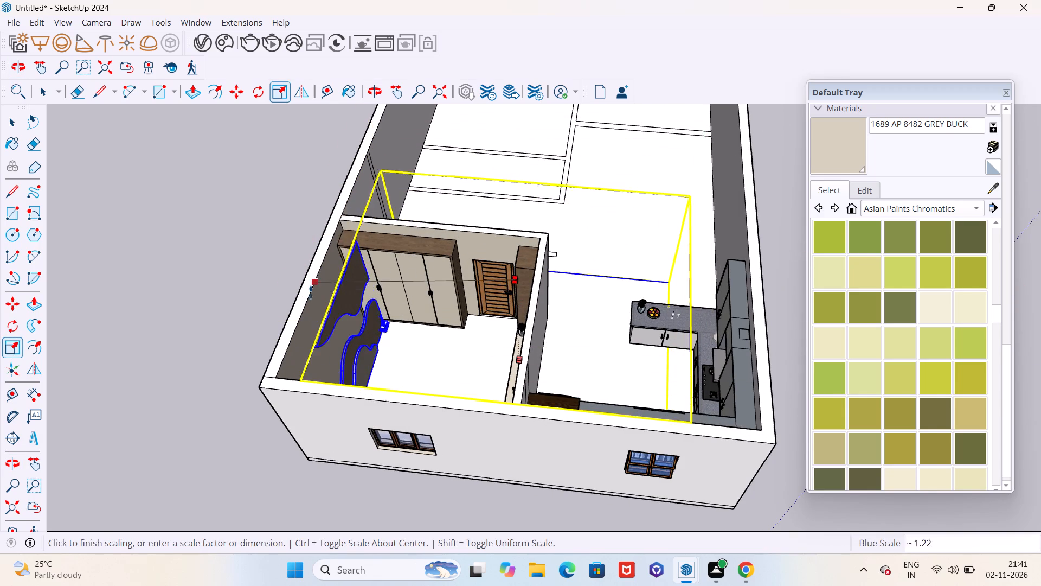
left_click_drag(311, 292, 301, 310)
Examine how the heightened headboard panels sit against the beige wall and the wardrobe from several angles.
scroll(325, 312, "down", 4)
middle_click_drag(370, 335, 172, 242)
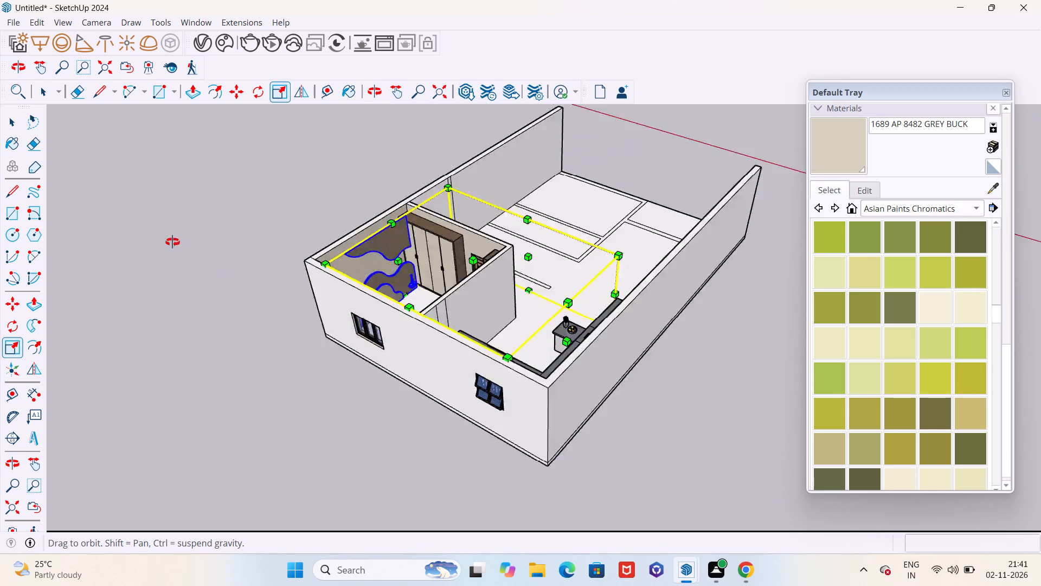
middle_click_drag(172, 242, 236, 244)
scroll(400, 277, "up", 4)
middle_click_drag(446, 265, 281, 265)
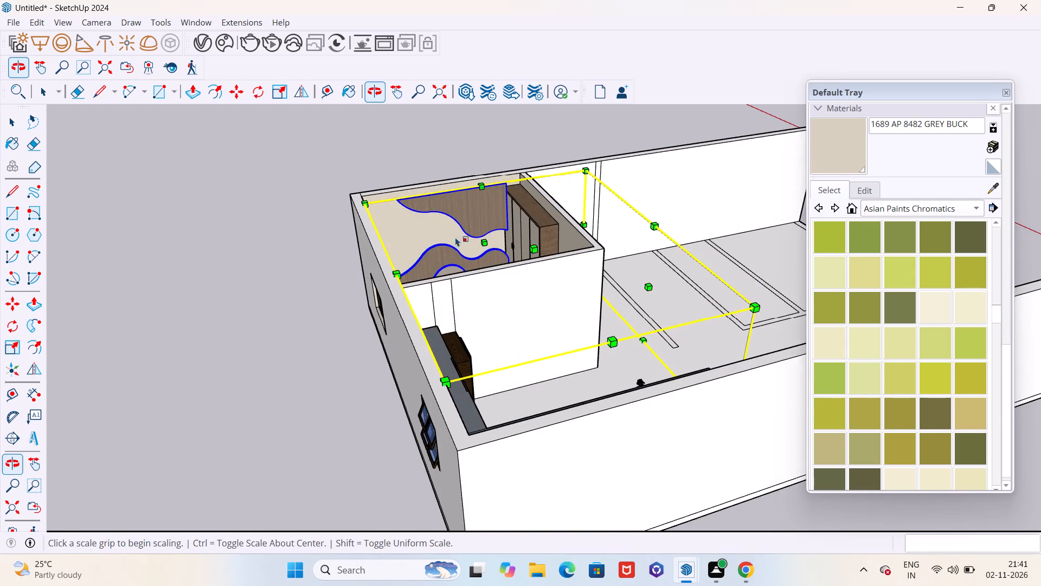
scroll(518, 215, "up", 4)
scroll(520, 215, "down", 4)
middle_click_drag(524, 212, 374, 269)
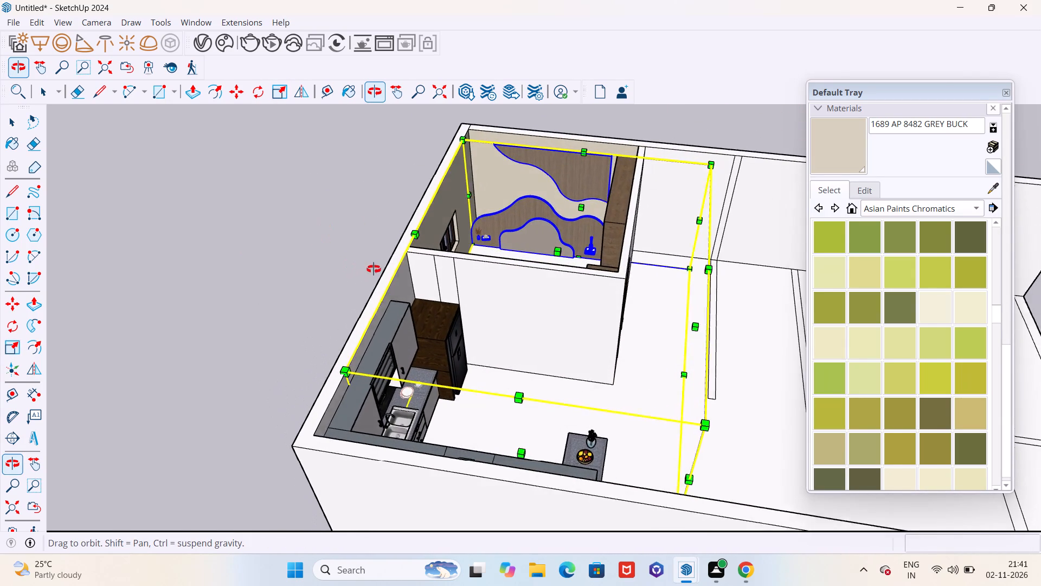
middle_click_drag(374, 269, 375, 269)
middle_click_drag(419, 251, 510, 264)
scroll(562, 190, "up", 6)
middle_click_drag(555, 188, 444, 190)
scroll(444, 190, "up", 1)
scroll(441, 192, "down", 5)
middle_click_drag(483, 159, 500, 190)
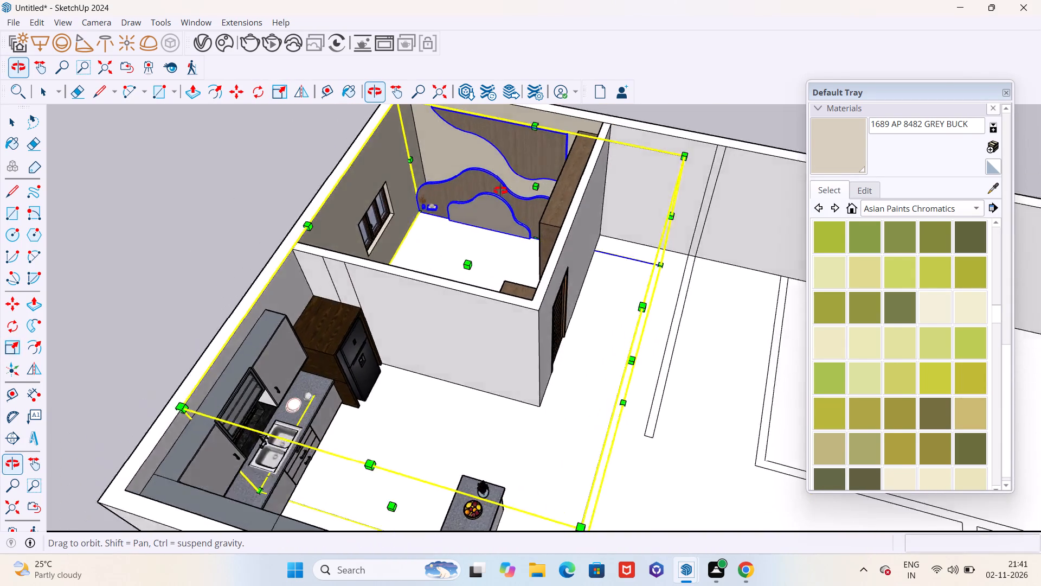
middle_click_drag(500, 190, 536, 180)
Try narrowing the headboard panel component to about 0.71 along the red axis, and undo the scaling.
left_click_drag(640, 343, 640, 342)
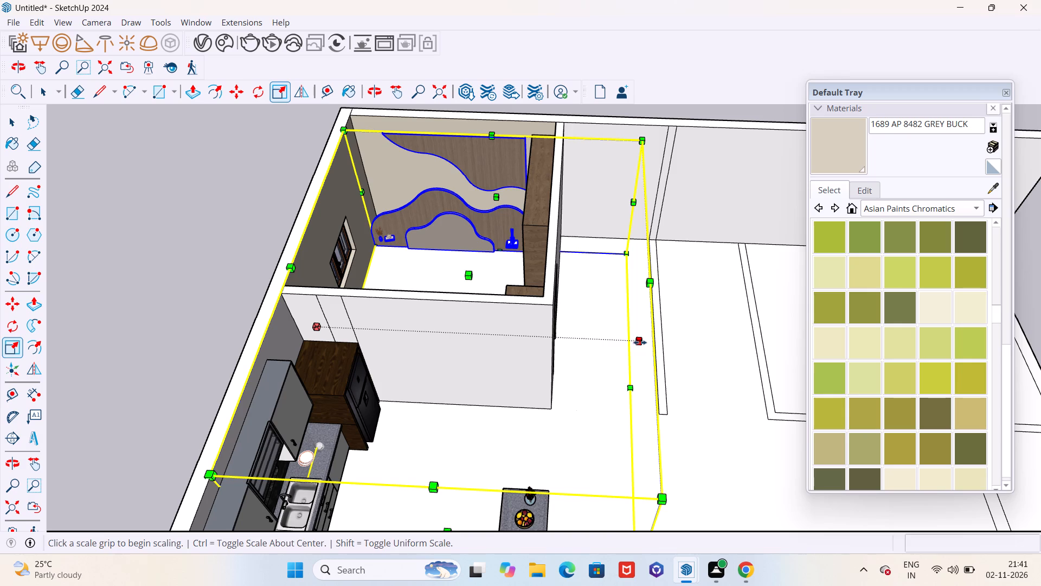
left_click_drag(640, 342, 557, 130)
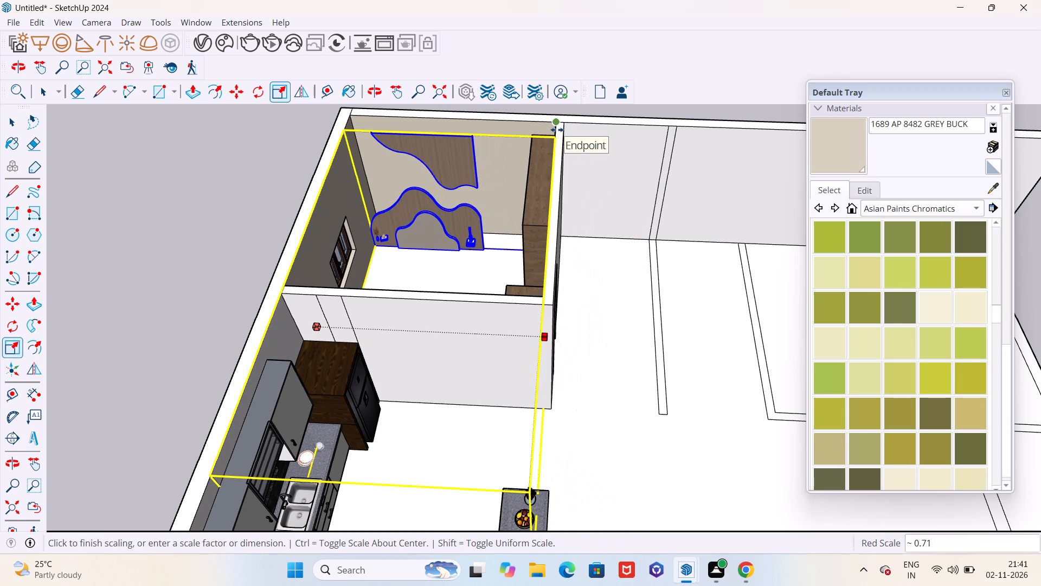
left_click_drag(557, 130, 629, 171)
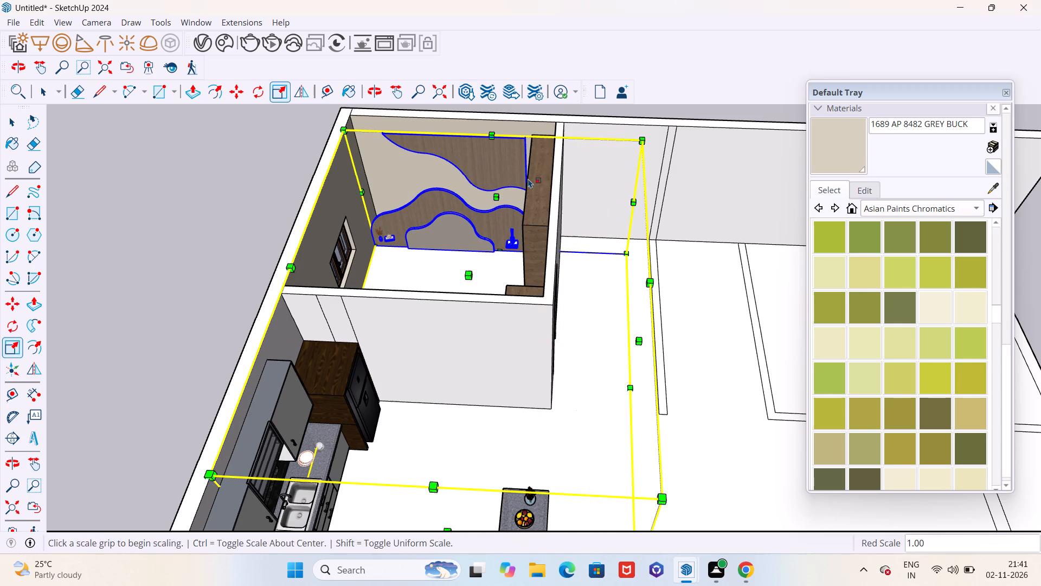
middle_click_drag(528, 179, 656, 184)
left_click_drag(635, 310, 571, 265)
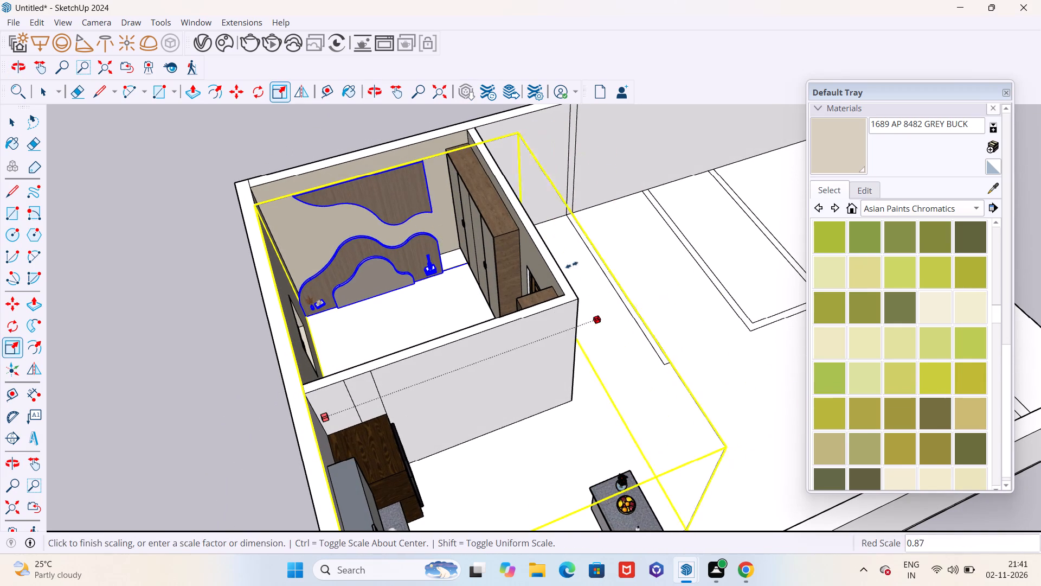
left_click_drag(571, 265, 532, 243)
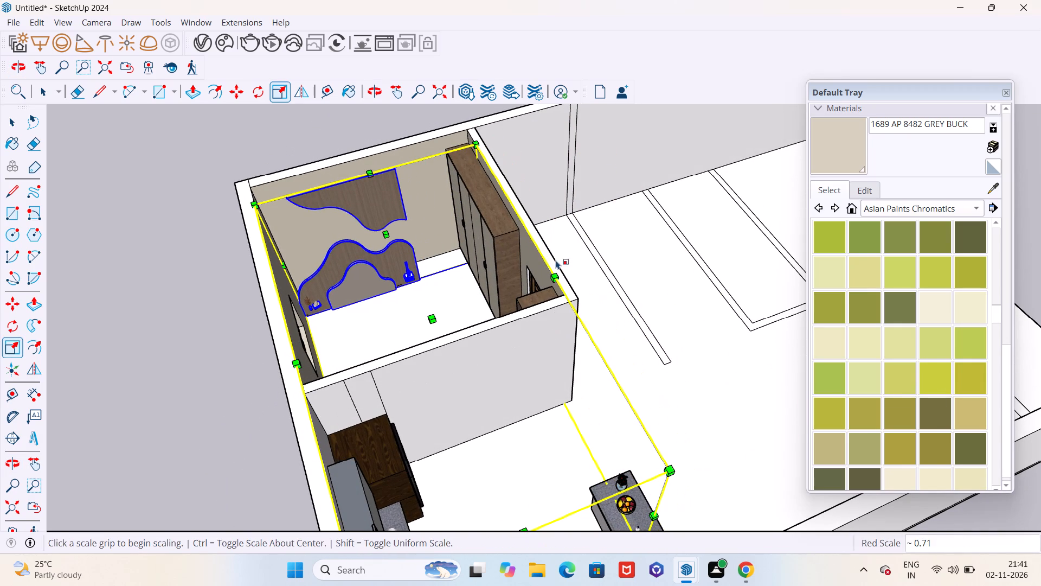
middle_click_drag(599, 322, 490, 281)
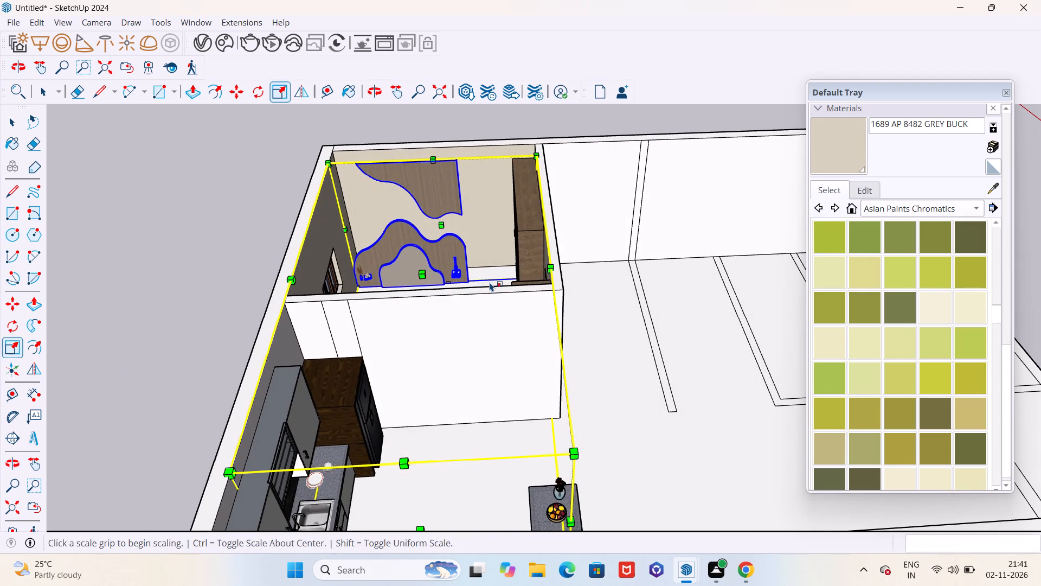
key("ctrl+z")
Adjust the headboard panel component's width along the red axis so the panels end close to the wardrobe.
left_click_drag(647, 336, 628, 337)
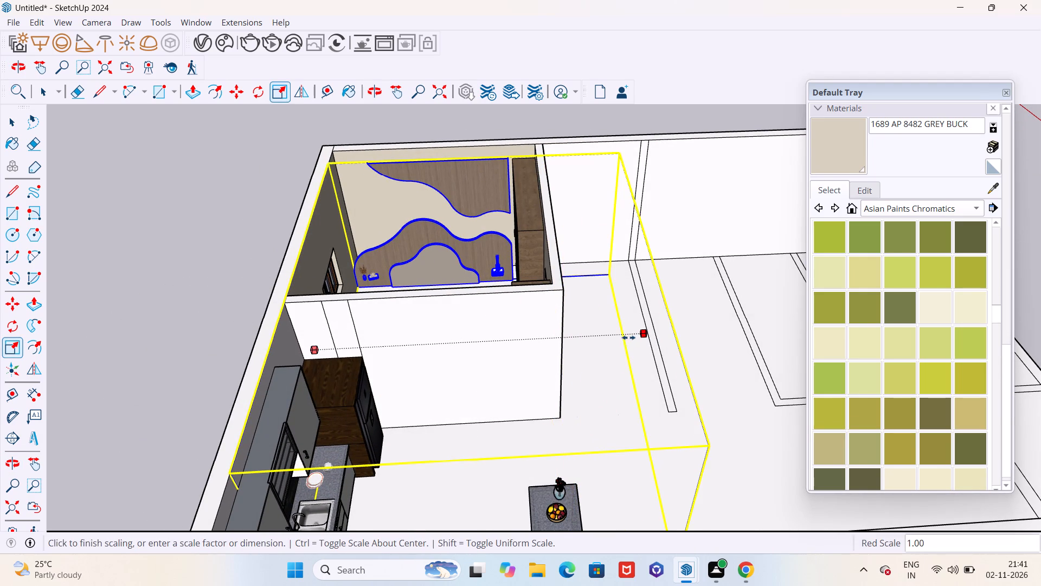
left_click_drag(628, 337, 702, 327)
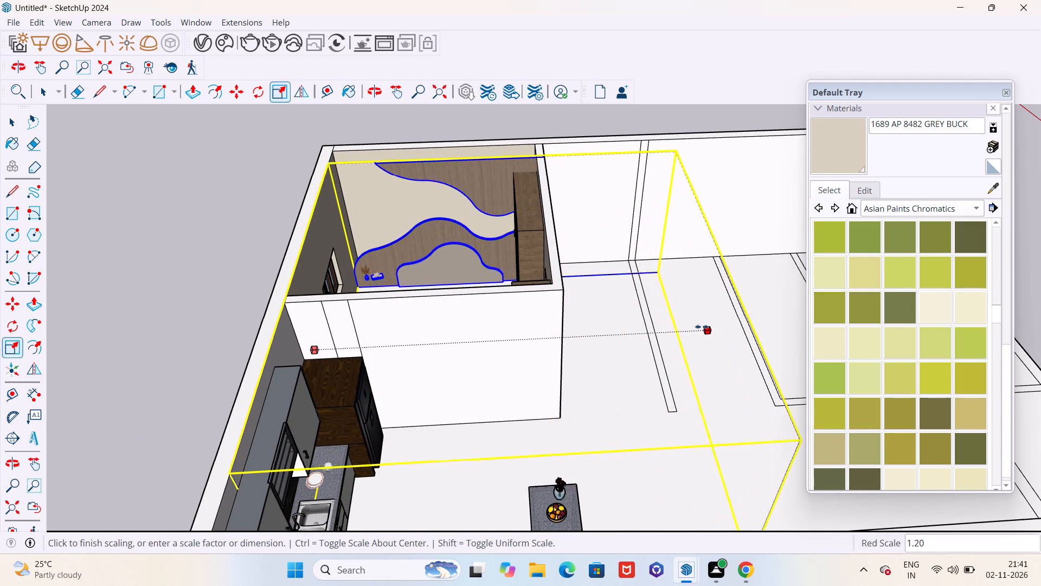
left_click_drag(702, 327, 607, 331)
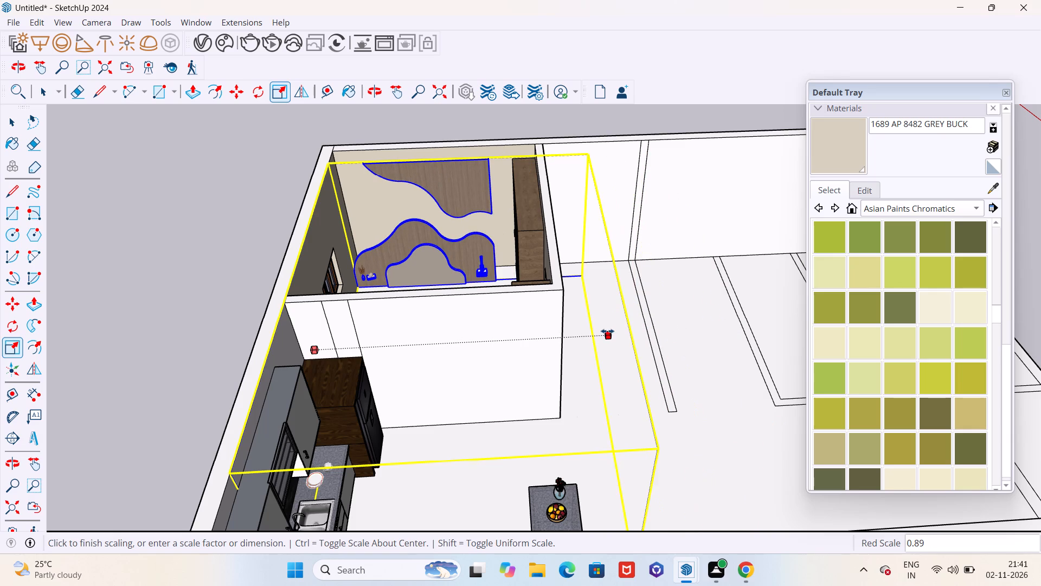
left_click_drag(607, 331, 630, 327)
Examine the headboard panels' fit beside the wardrobe and their distance from the beige wall.
middle_click_drag(496, 238, 522, 266)
scroll(384, 177, "up", 6)
middle_click_drag(412, 201, 484, 213)
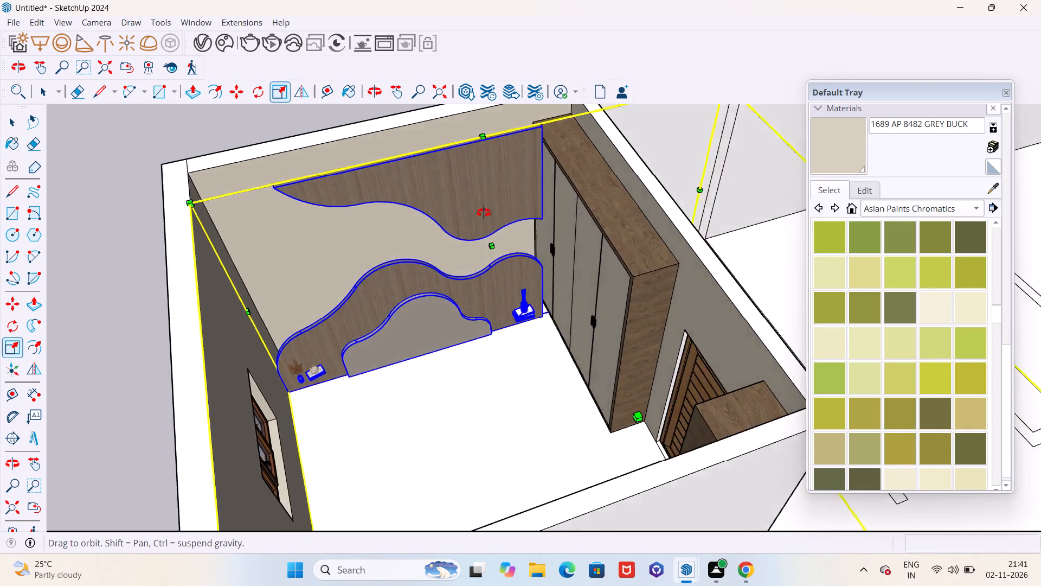
middle_click_drag(484, 213, 592, 234)
scroll(579, 253, "down", 4)
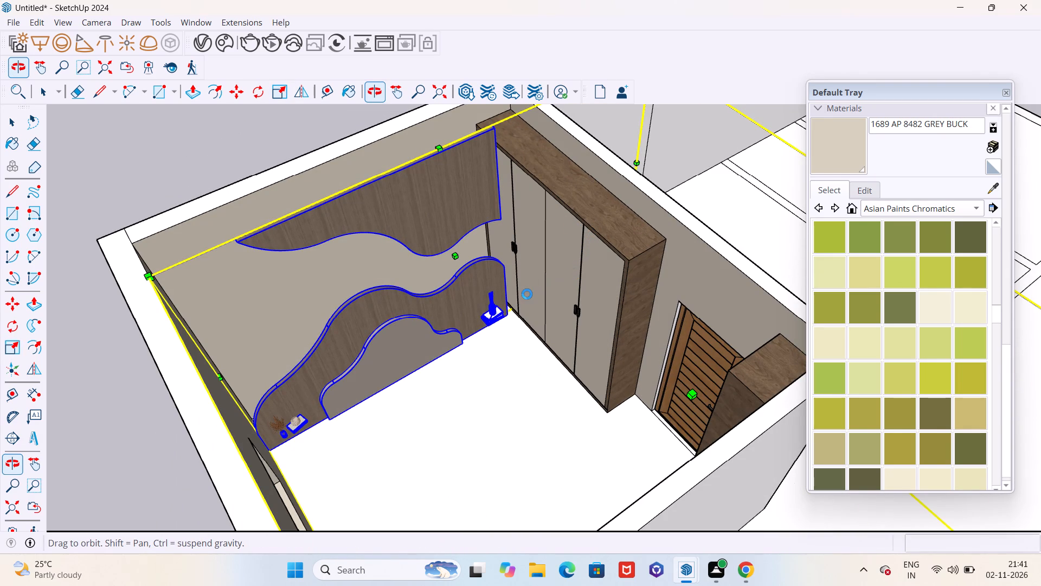
scroll(559, 294, "down", 5)
scroll(273, 313, "down", 4)
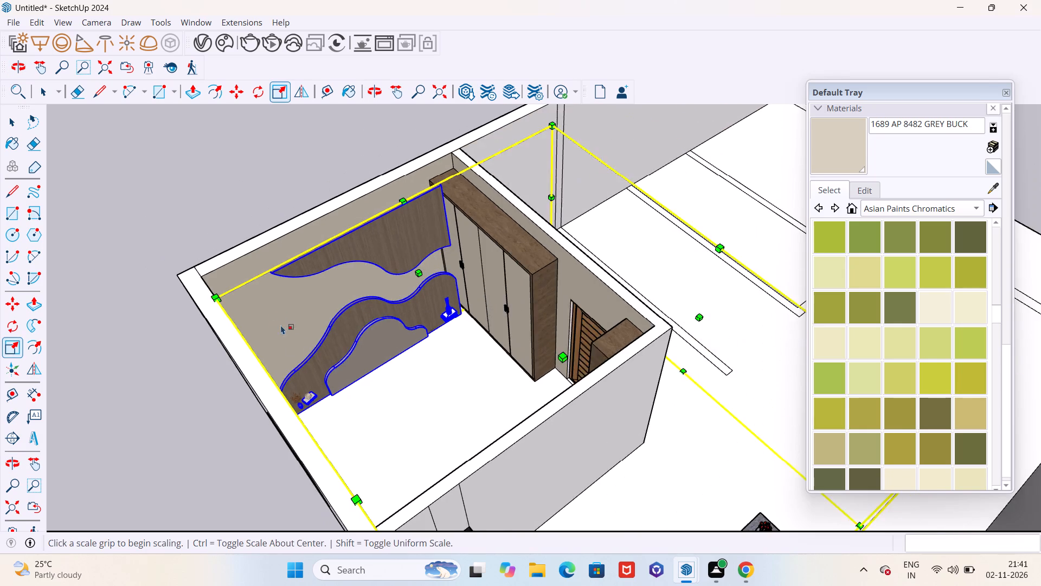
middle_click_drag(325, 357, 500, 351)
scroll(387, 183, "down", 5)
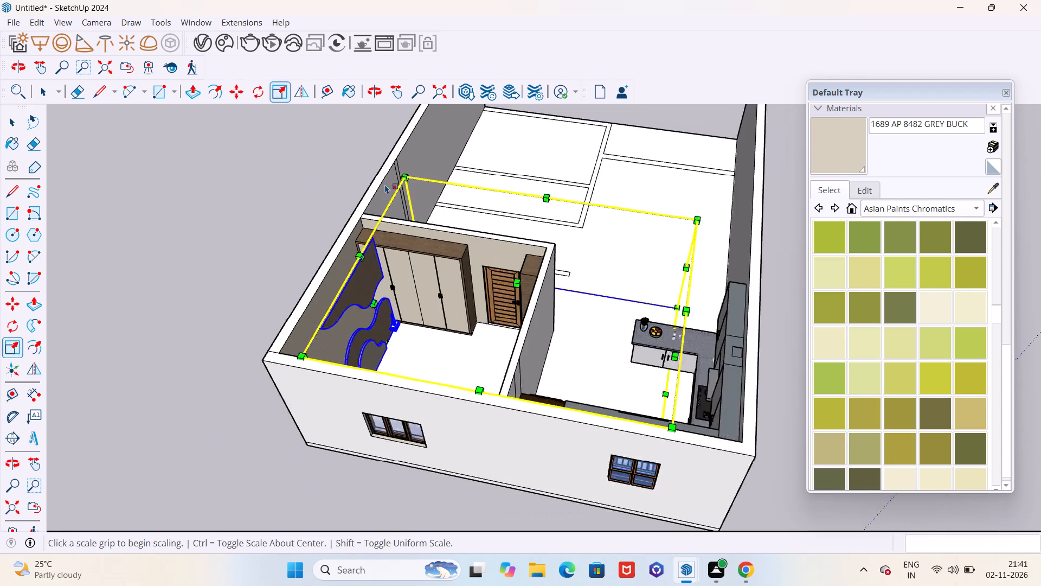
scroll(385, 184, "down", 2)
middle_click_drag(379, 215, 428, 289)
scroll(425, 244, "down", 6)
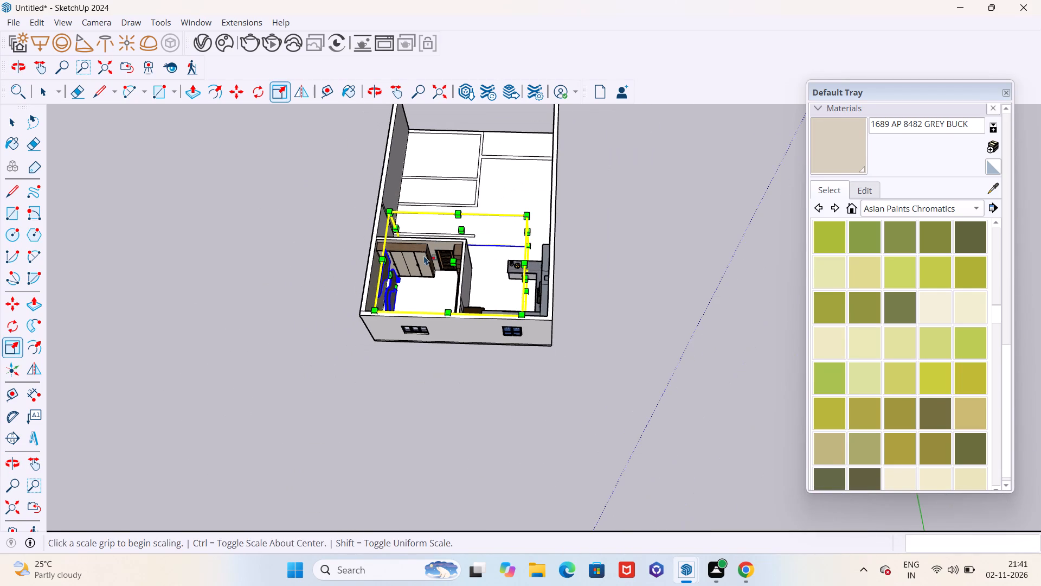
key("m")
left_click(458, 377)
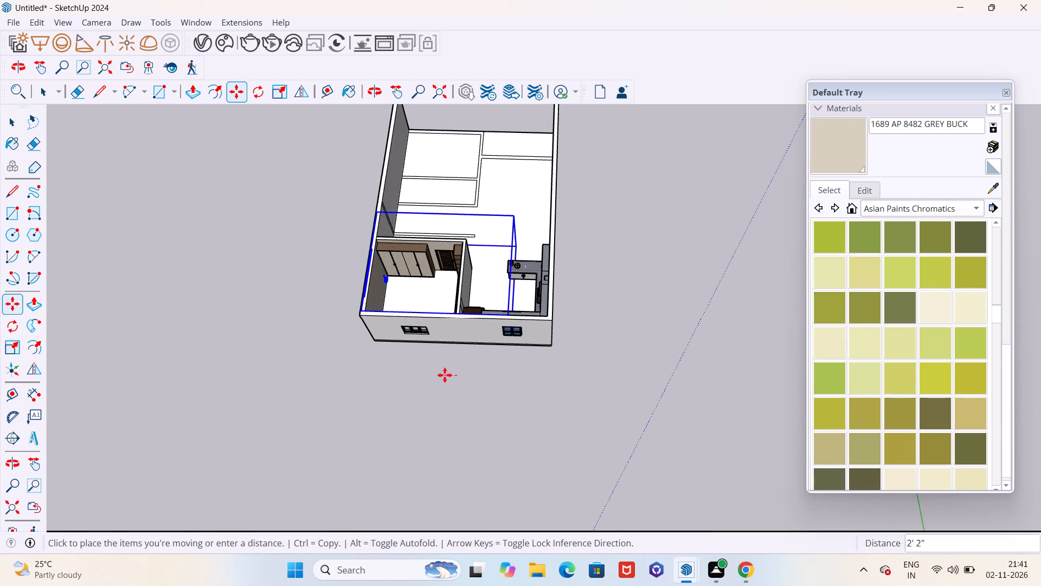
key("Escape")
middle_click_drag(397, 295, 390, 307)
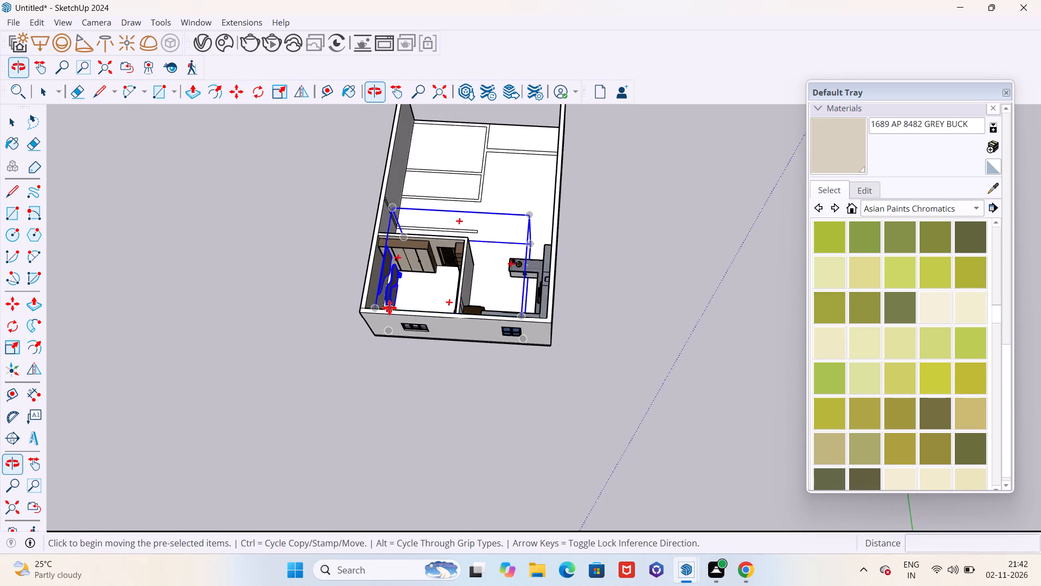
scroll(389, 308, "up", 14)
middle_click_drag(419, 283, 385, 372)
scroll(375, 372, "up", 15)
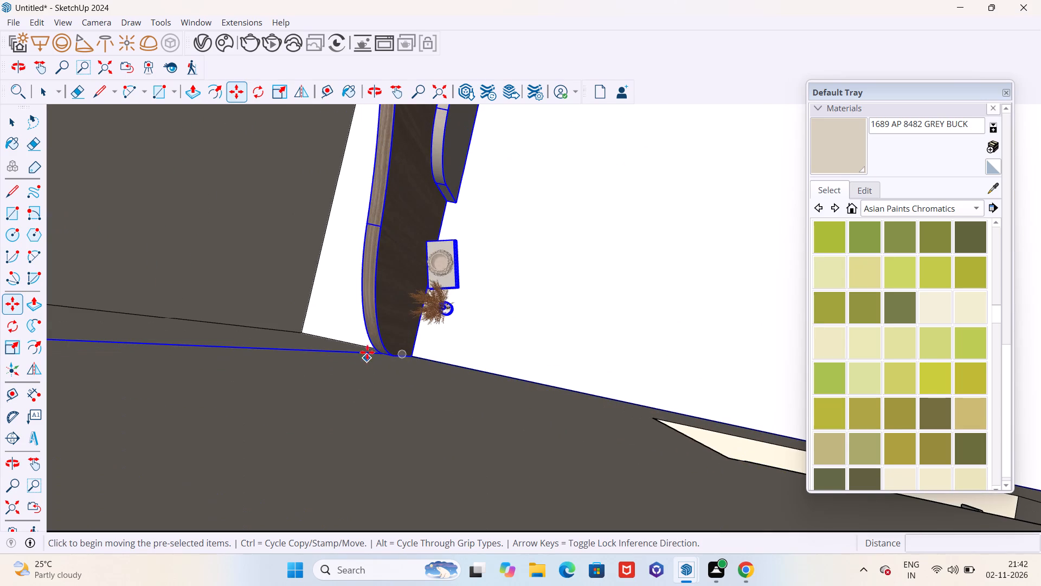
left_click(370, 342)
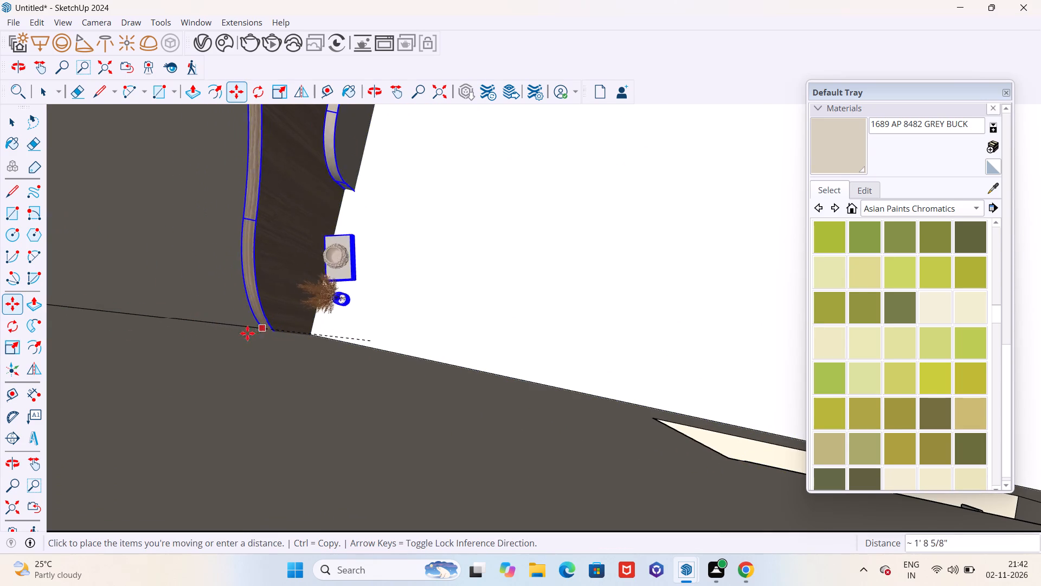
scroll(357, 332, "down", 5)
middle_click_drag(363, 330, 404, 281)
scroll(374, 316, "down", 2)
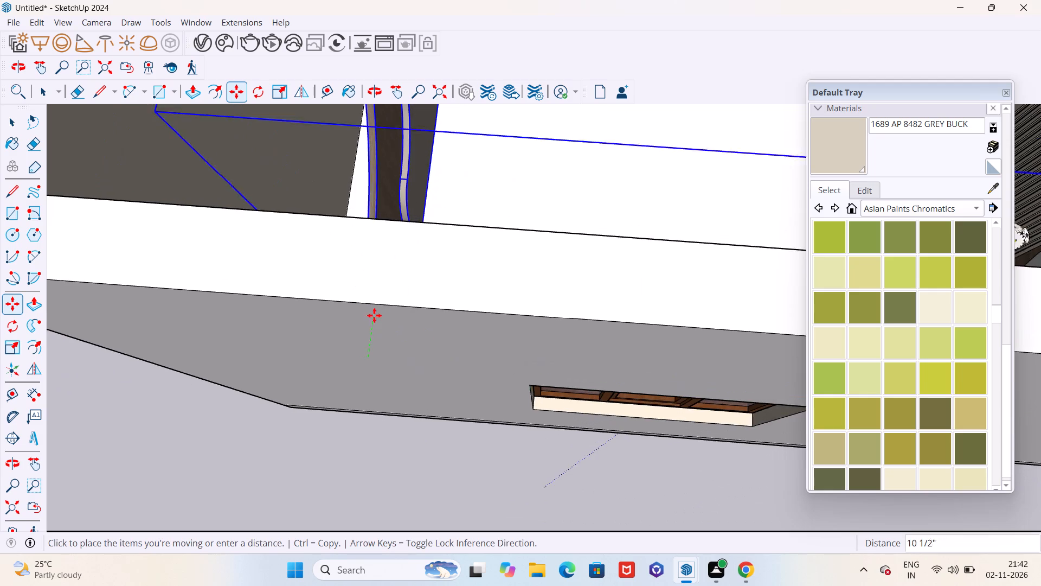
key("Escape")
Move the headboard panel component by its bottom back corner about 1' 6 15/16" to the room's floor corner, against the beige wall.
scroll(496, 263, "down", 8)
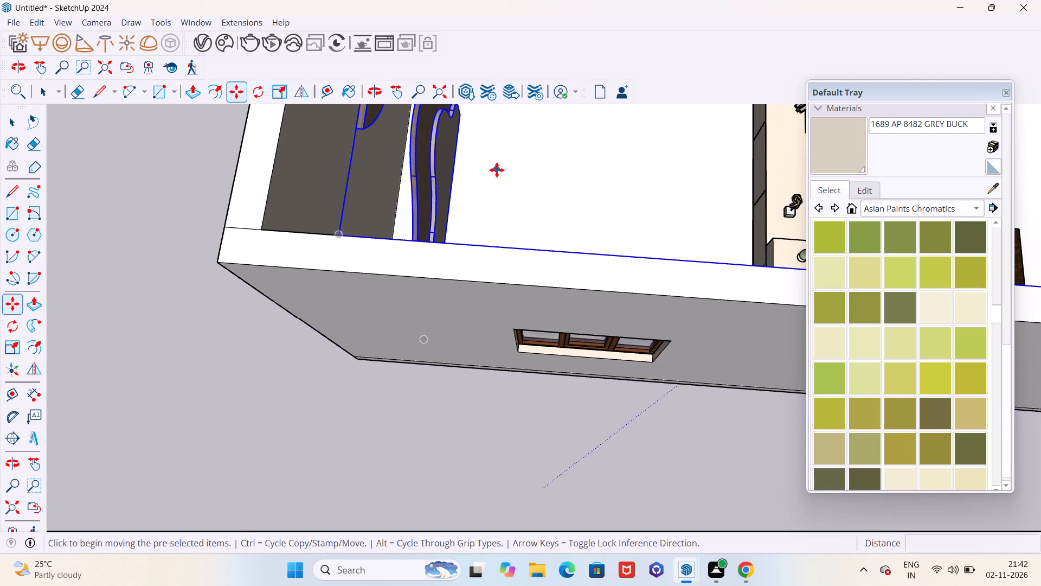
middle_click_drag(497, 170, 905, 192)
middle_click_drag(352, 446, 622, 400)
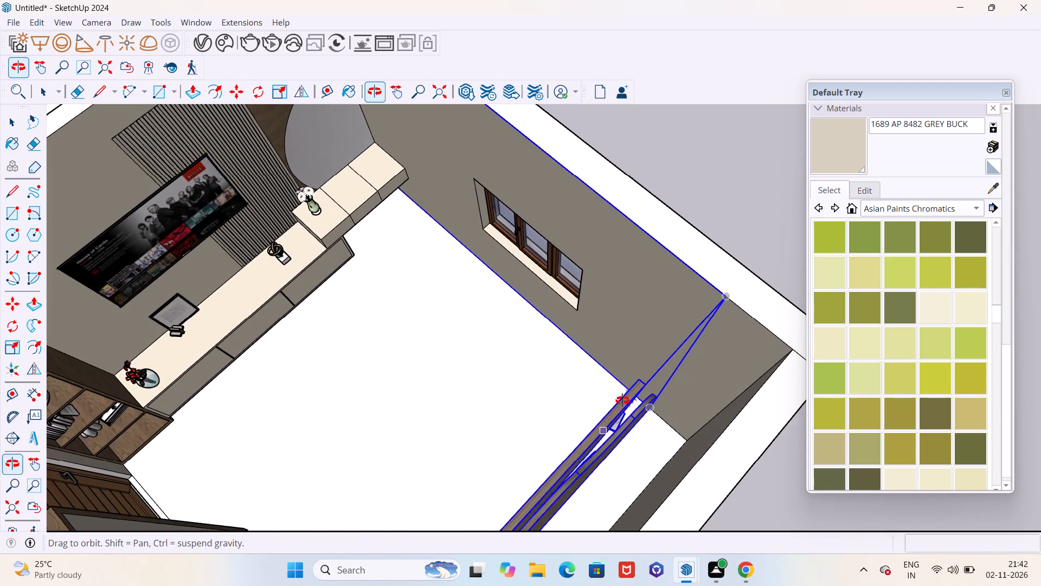
middle_click_drag(622, 400, 624, 400)
scroll(645, 415, "up", 18)
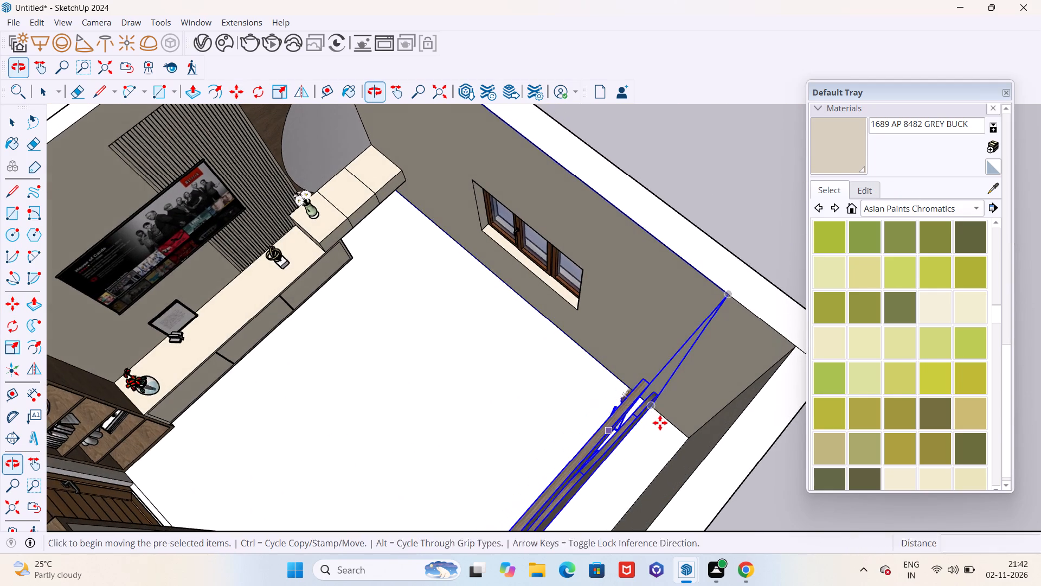
scroll(650, 434, "up", 11)
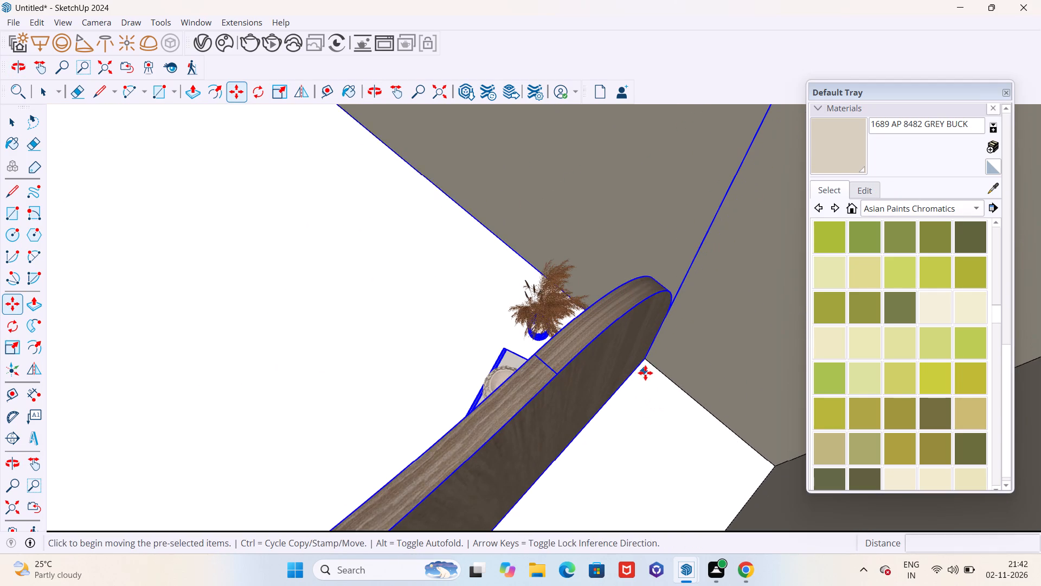
scroll(645, 373, "up", 20)
scroll(645, 373, "up", 11)
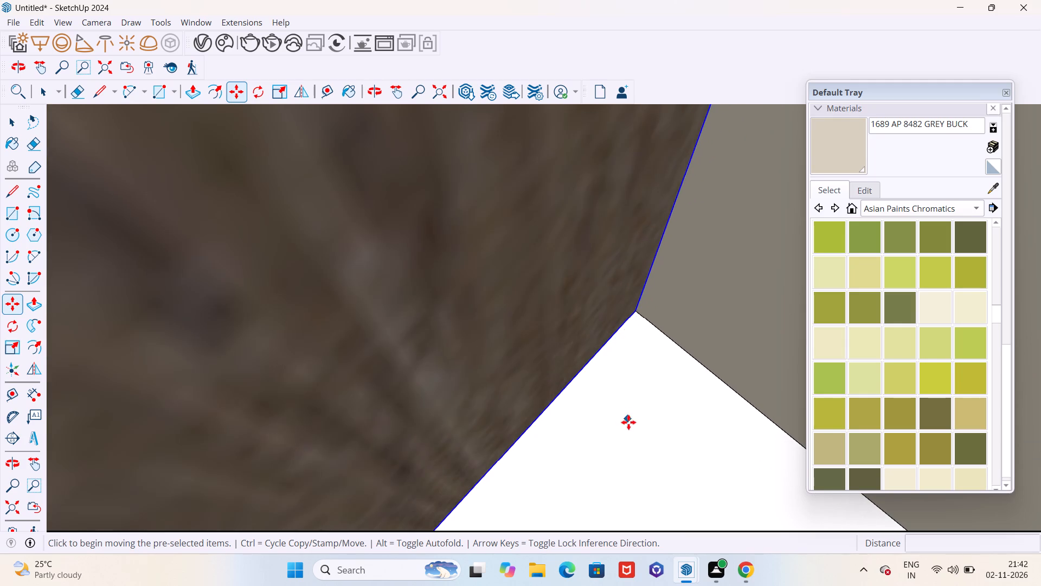
middle_click_drag(622, 412, 585, 277)
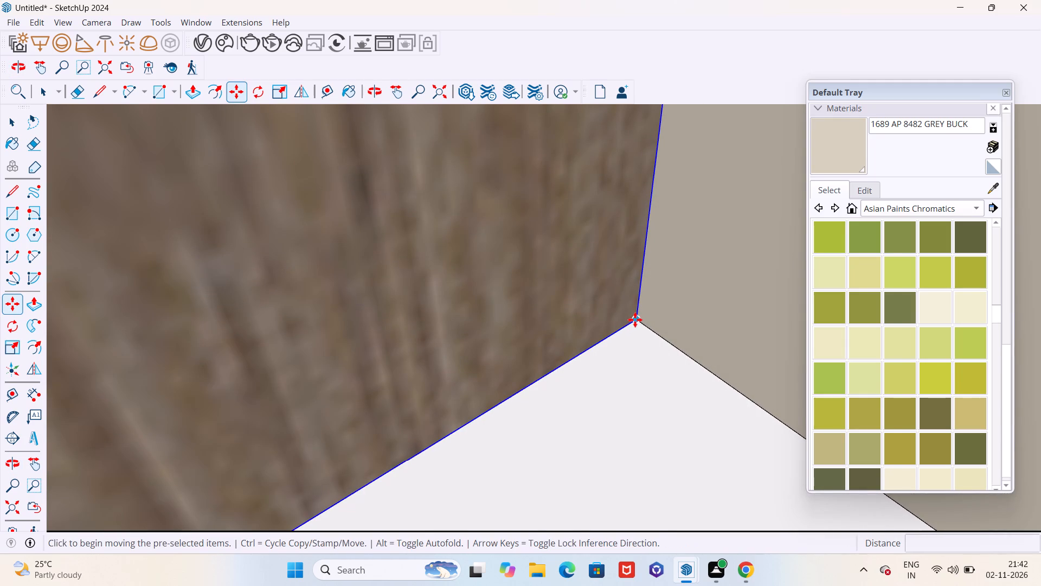
left_click(635, 320)
scroll(626, 311, "down", 15)
middle_click_drag(621, 311, 635, 321)
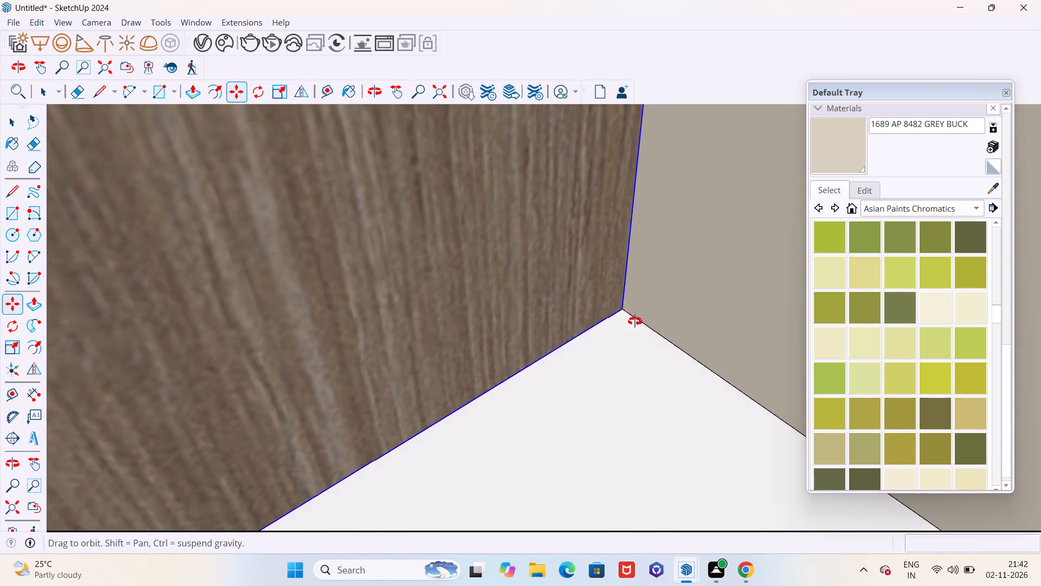
middle_click_drag(635, 321, 750, 365)
scroll(665, 368, "down", 7)
scroll(591, 356, "down", 14)
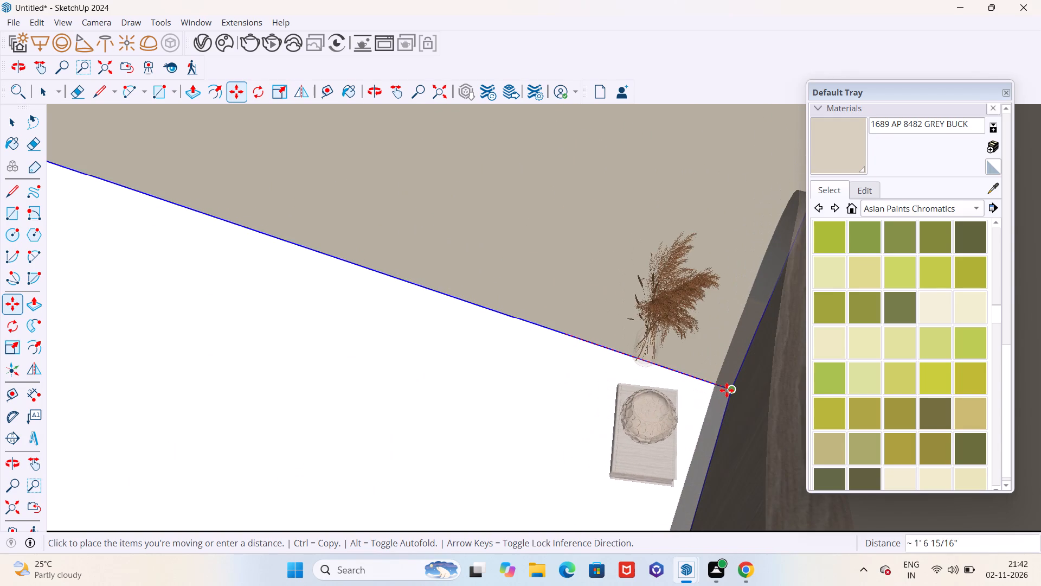
left_click(727, 390)
scroll(597, 374, "down", 20)
scroll(597, 374, "down", 5)
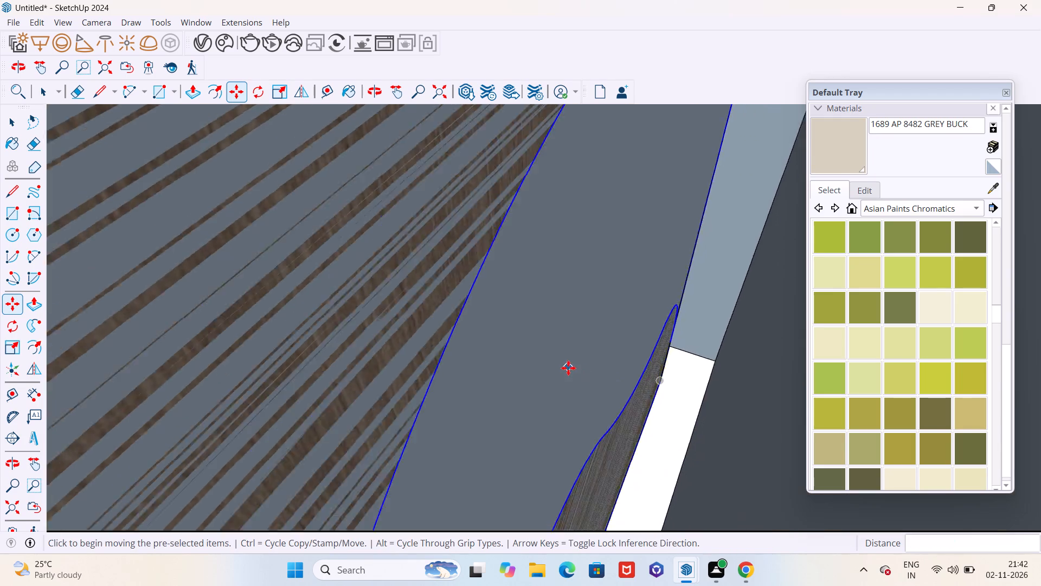
scroll(568, 368, "down", 9)
left_click(435, 92)
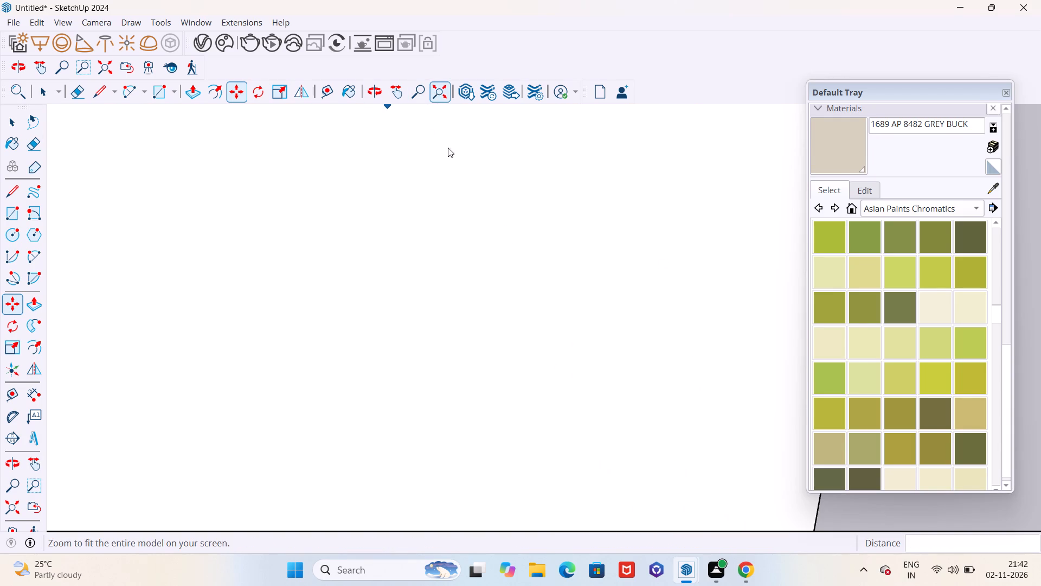
scroll(507, 303, "down", 3)
middle_click_drag(515, 315, 871, 414)
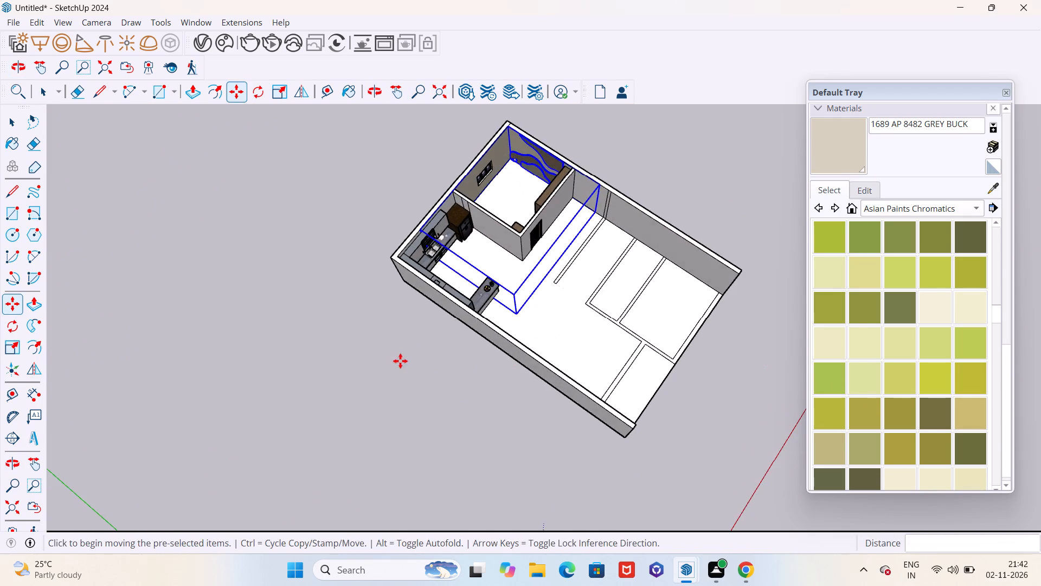
Examine how the wavy headboard panels fit against the beige wall and beside the wardrobe from several angles.
middle_click_drag(408, 358, 586, 226)
scroll(433, 181, "up", 2)
scroll(433, 181, "down", 1)
scroll(433, 181, "up", 10)
middle_click_drag(452, 292, 571, 235)
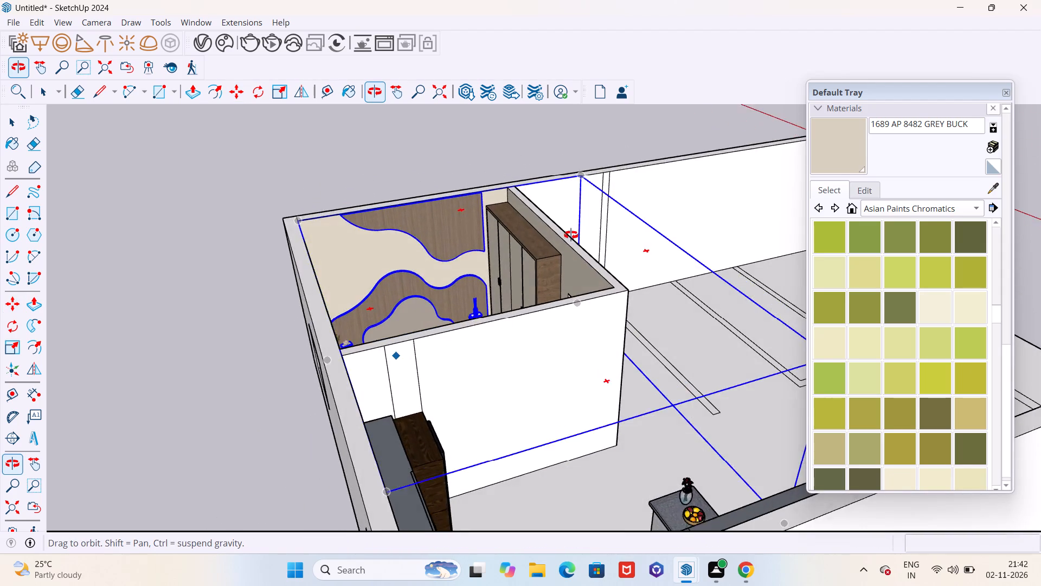
middle_click_drag(571, 235, 599, 239)
middle_click_drag(607, 256, 593, 281)
scroll(446, 263, "up", 3)
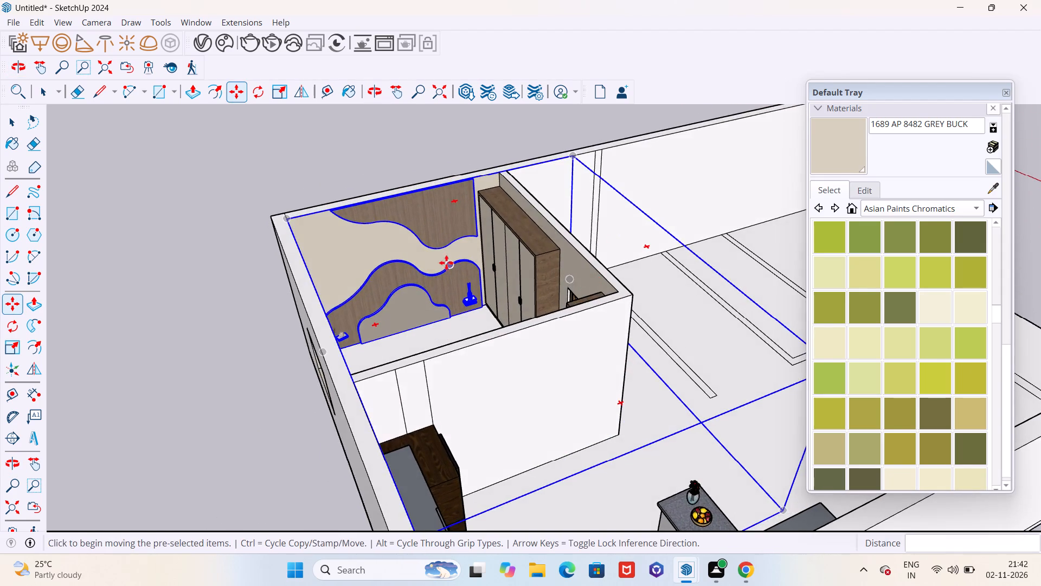
scroll(446, 263, "up", 3)
scroll(448, 269, "down", 5)
key("s")
middle_click_drag(499, 285, 448, 288)
scroll(648, 307, "up", 5)
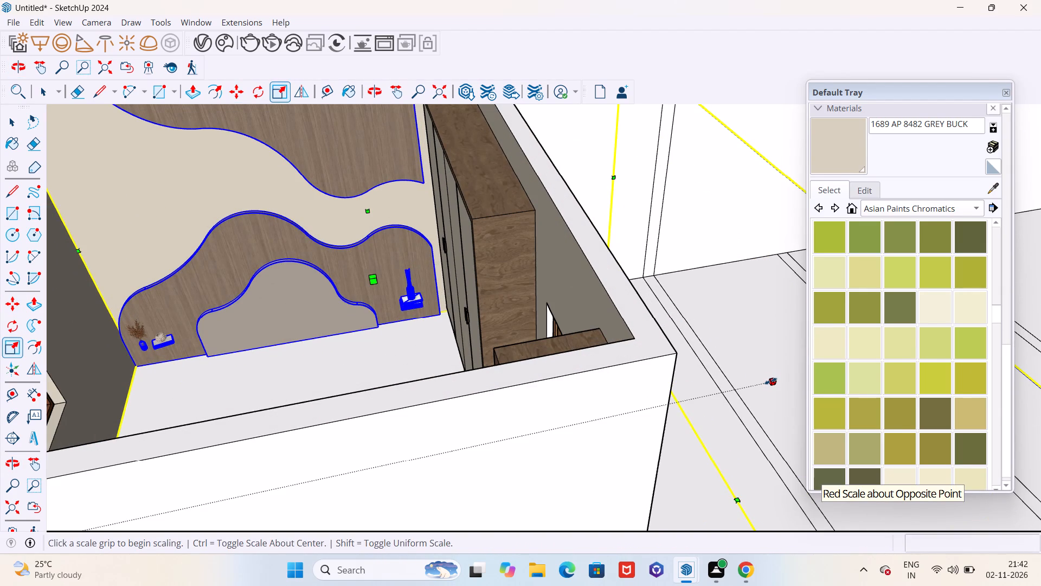
scroll(735, 338, "down", 5)
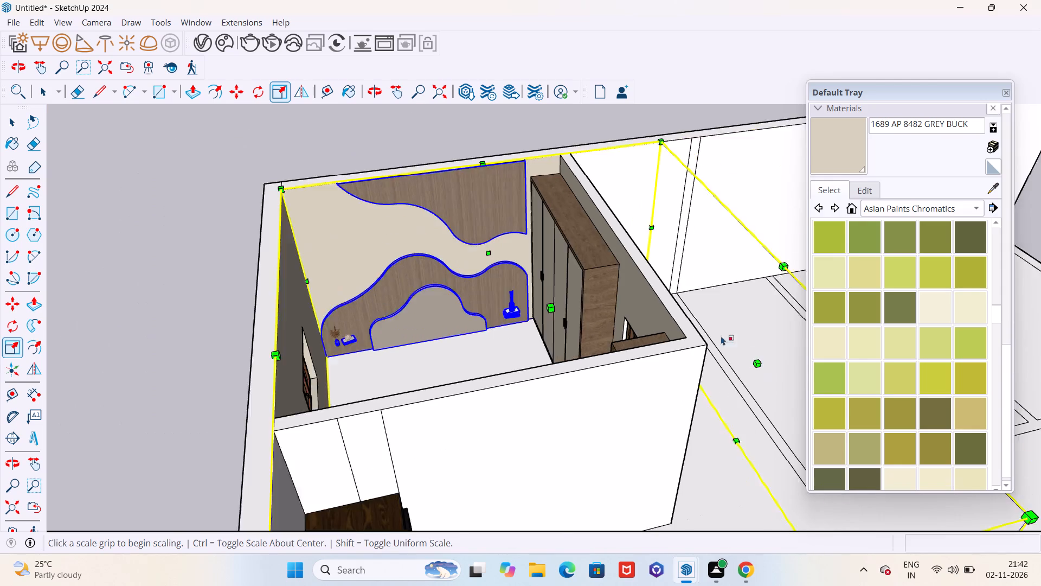
middle_click_drag(527, 312, 754, 327)
key("space")
triple_click(515, 304)
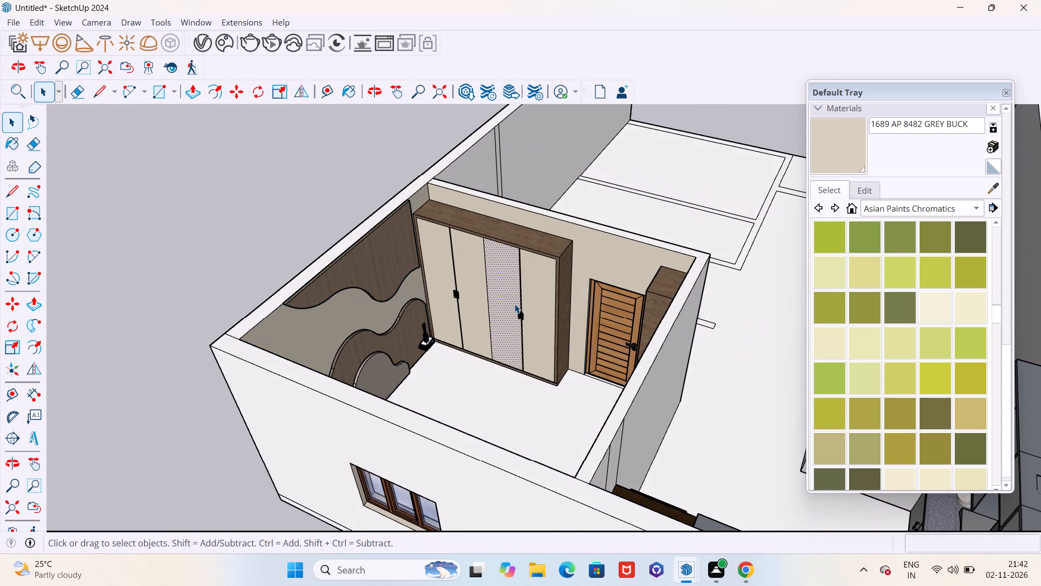
key("Escape")
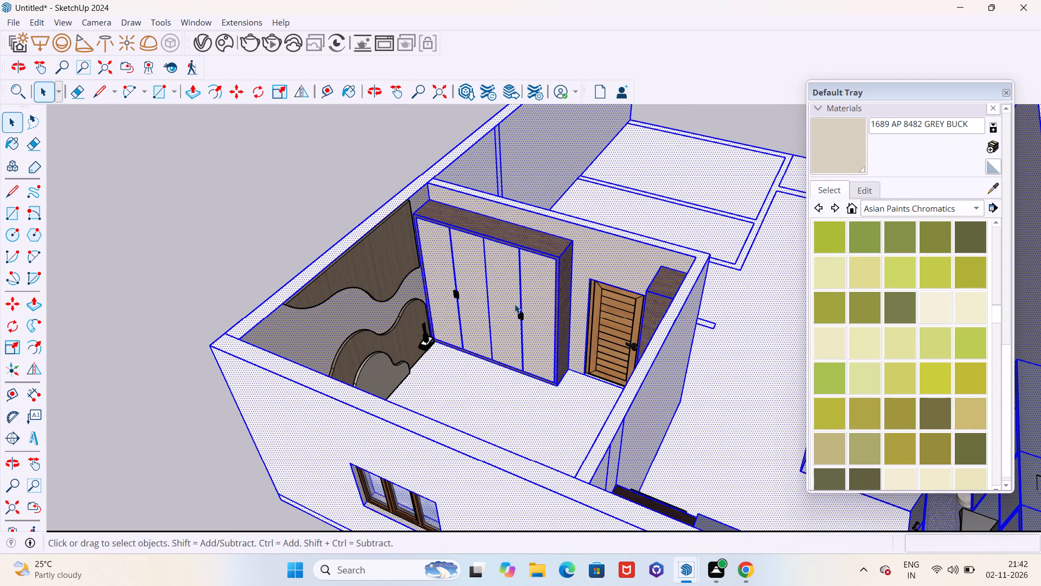
scroll(515, 309, "down", 5)
middle_click_drag(538, 322, 345, 411)
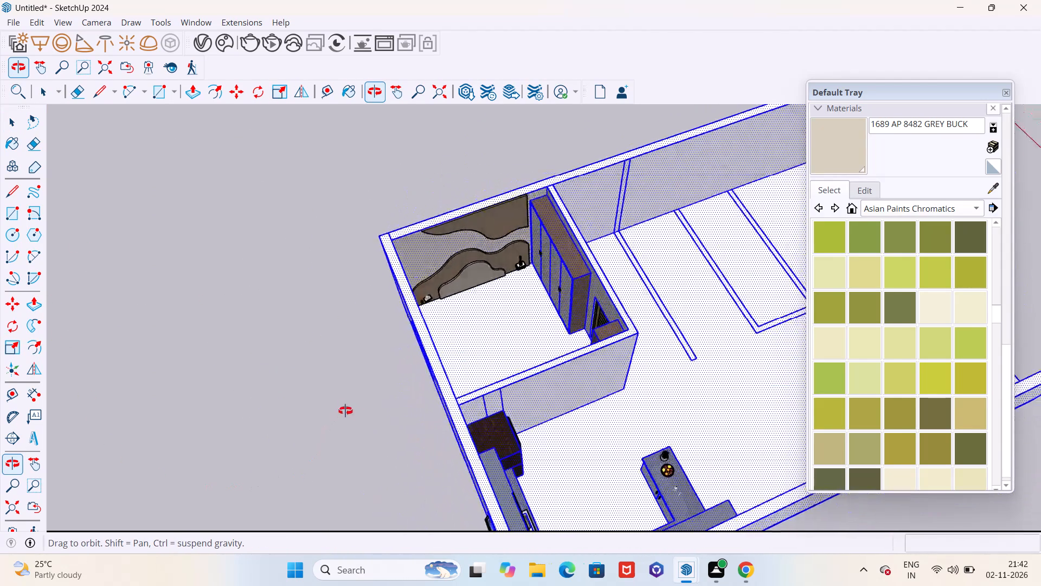
middle_click_drag(345, 411, 507, 366)
key("Escape")
key("Escape")
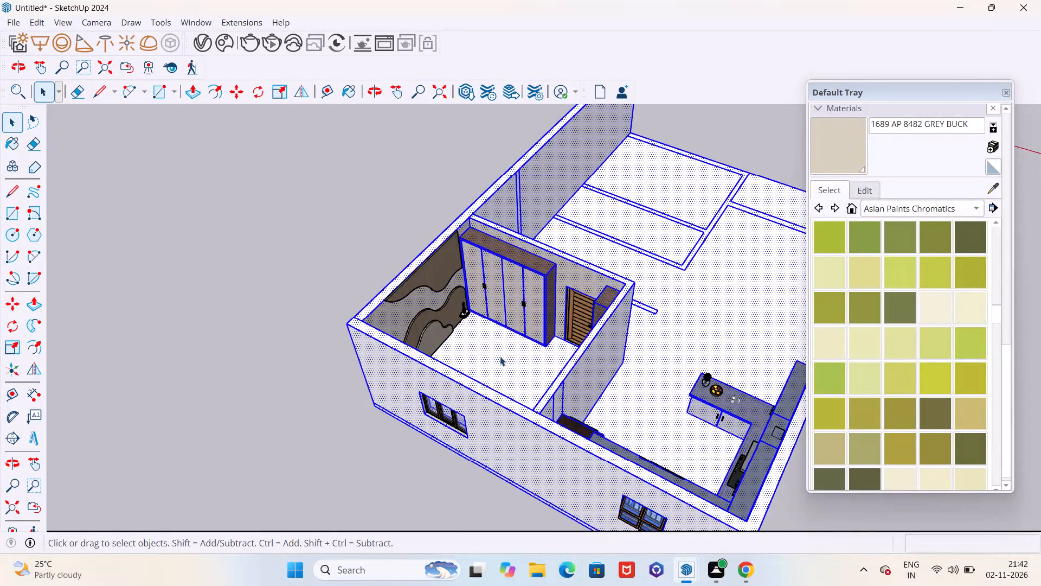
key("Escape")
left_click(131, 183)
Widen the headboard panel component slightly along the red axis toward the wardrobe.
scroll(183, 237, "down", 1)
middle_click_drag(179, 237, 0, 176)
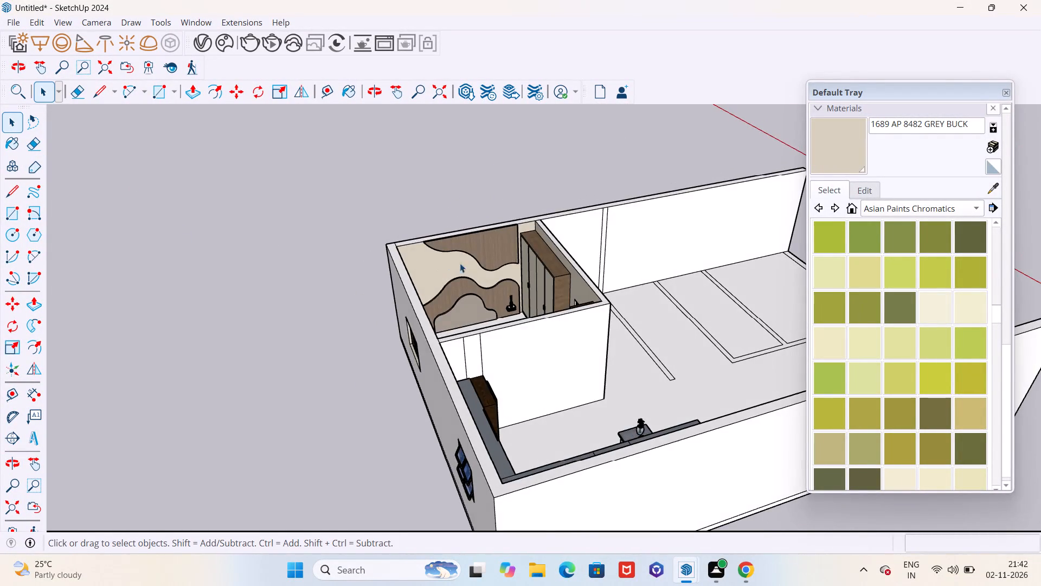
scroll(467, 265, "up", 11)
scroll(471, 276, "down", 1)
middle_click_drag(467, 277, 312, 292)
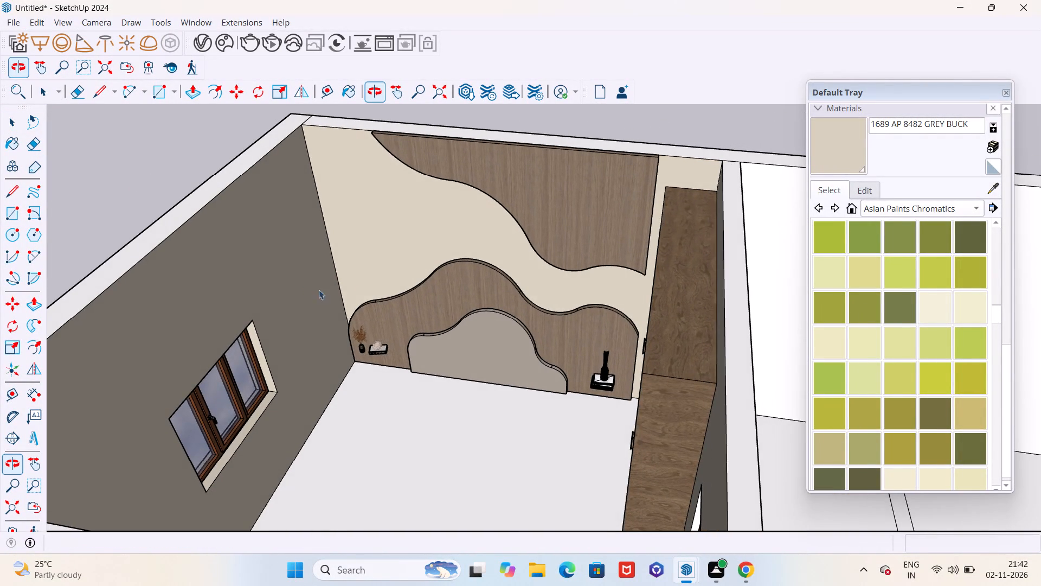
left_click(512, 316)
scroll(430, 285, "down", 11)
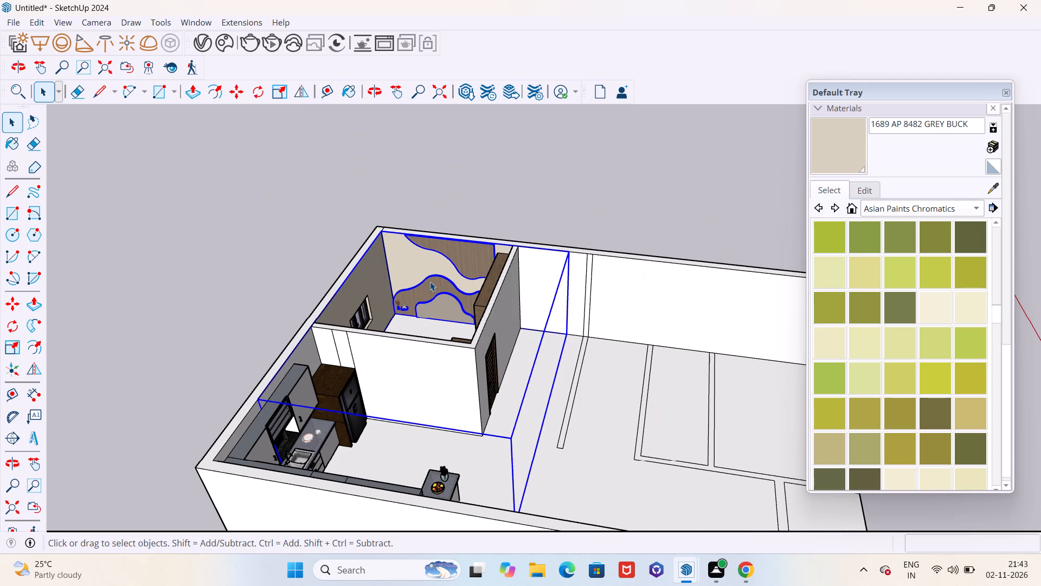
key("s")
left_click_drag(545, 378, 552, 380)
middle_click_drag(335, 300, 502, 299)
key("Escape")
Check the headboard panels' fit between the window wall and the wardrobe.
middle_click_drag(410, 215, 358, 207)
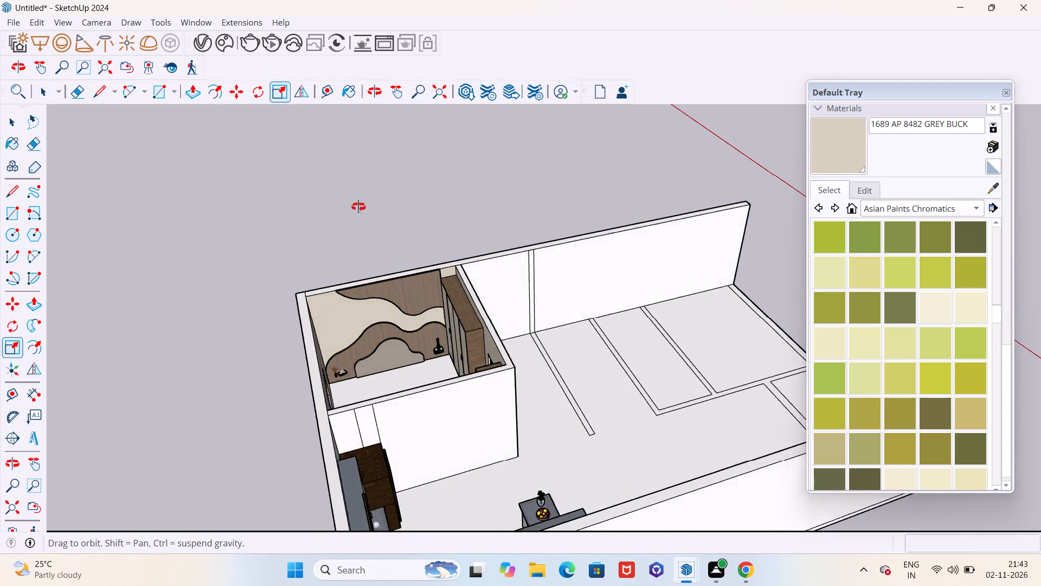
middle_click_drag(358, 207, 334, 275)
scroll(349, 305, "down", 4)
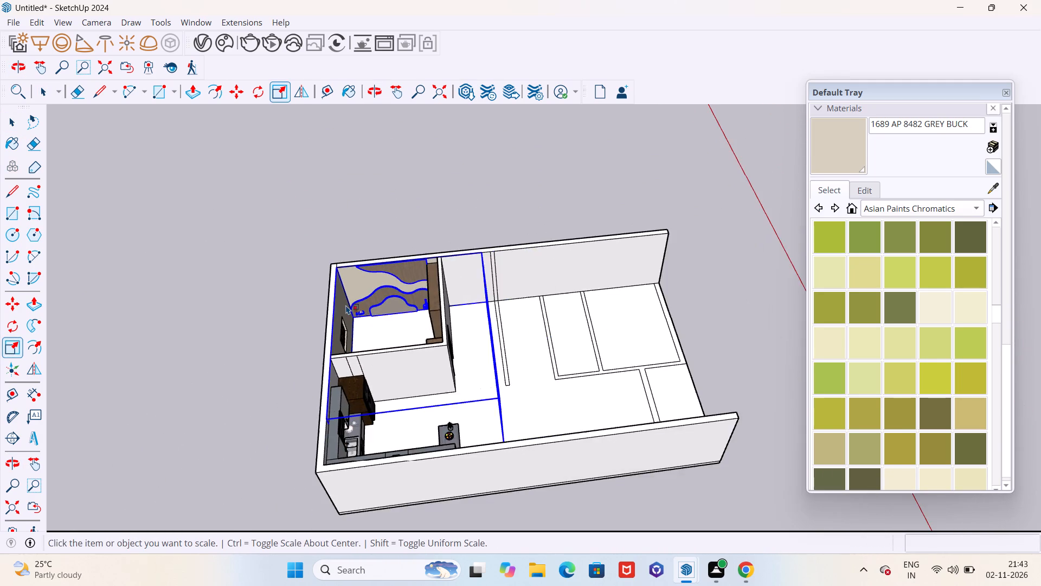
middle_click_drag(346, 307, 433, 304)
scroll(386, 366, "up", 6)
scroll(381, 309, "down", 5)
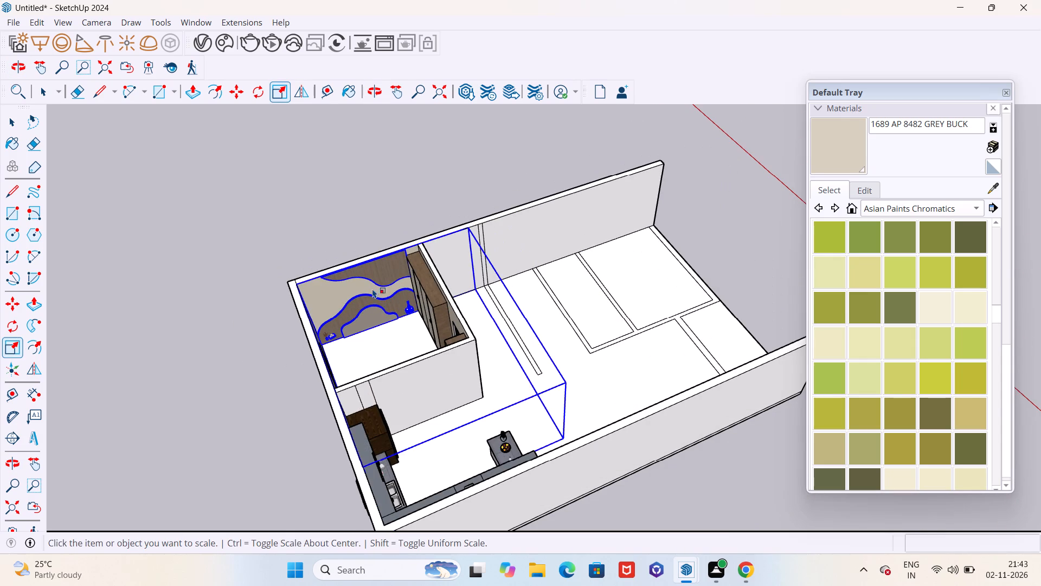
key("Escape")
scroll(246, 233, "down", 7)
key("space")
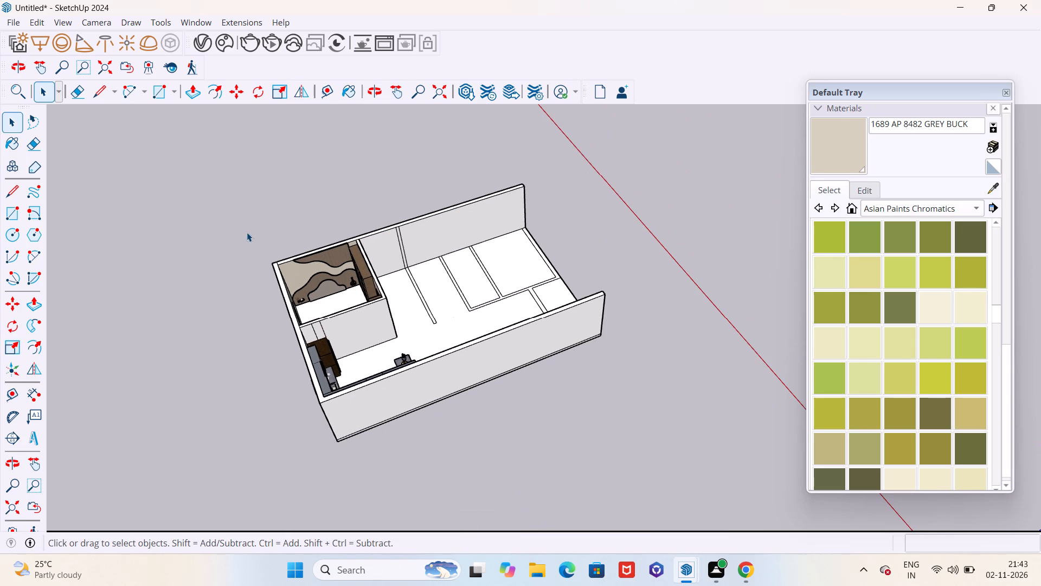
Import the Bedroom+2 SketchUp file from the Downloads folder.
left_click(15, 16)
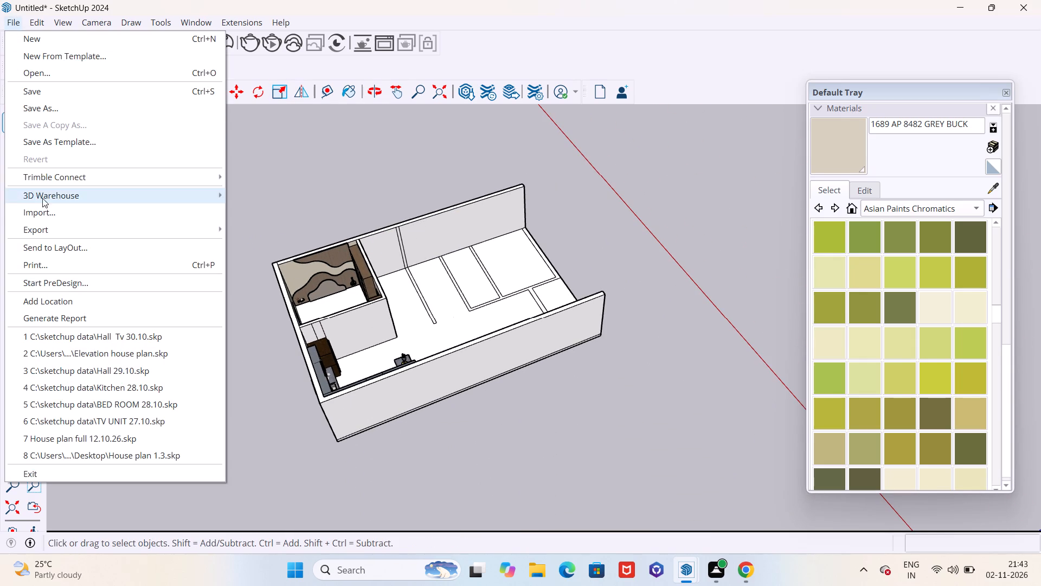
left_click(44, 207)
left_click(171, 171)
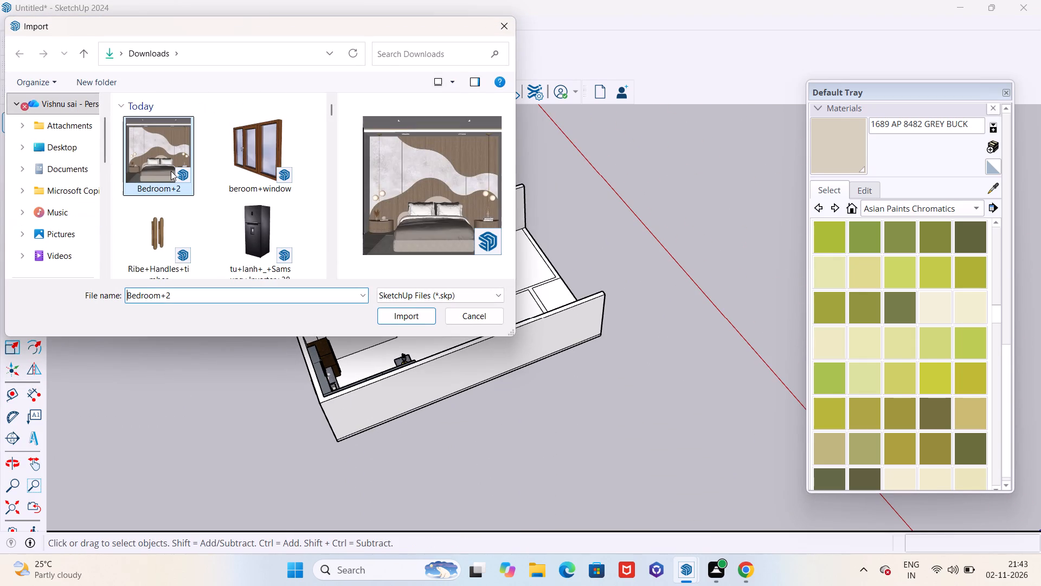
left_click(390, 318)
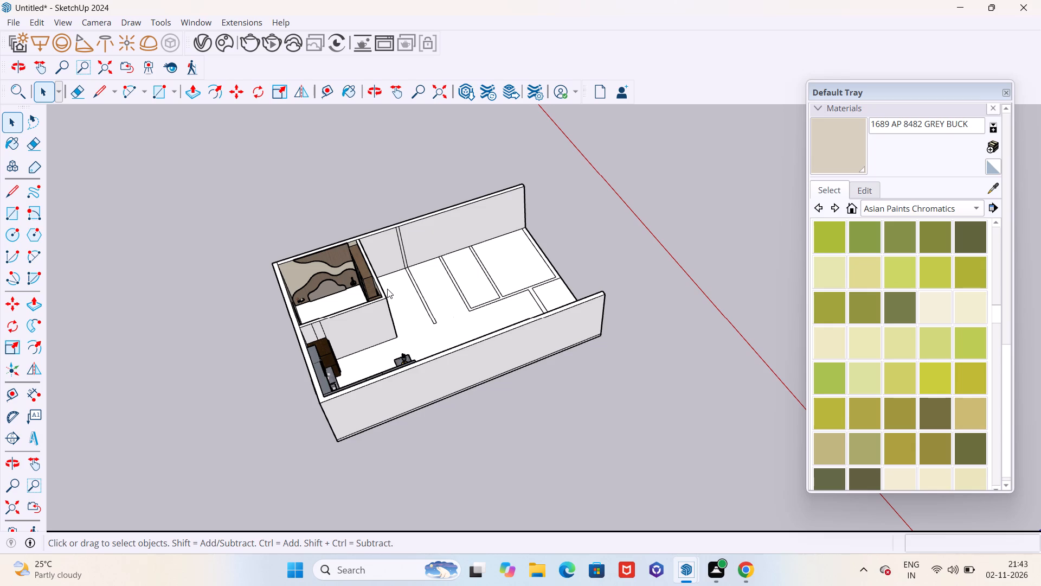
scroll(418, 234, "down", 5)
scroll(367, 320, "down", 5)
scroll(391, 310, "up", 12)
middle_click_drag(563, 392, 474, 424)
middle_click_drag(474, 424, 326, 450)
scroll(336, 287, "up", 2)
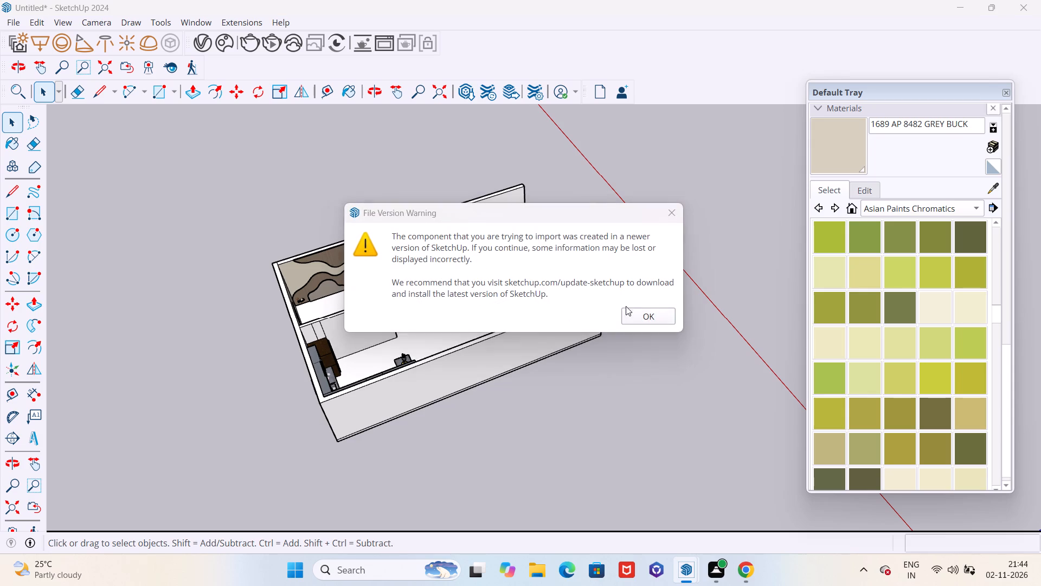
Accept the newer-version import and place the bedroom component on open ground beside the apartment, clear of its walls.
left_click(646, 319)
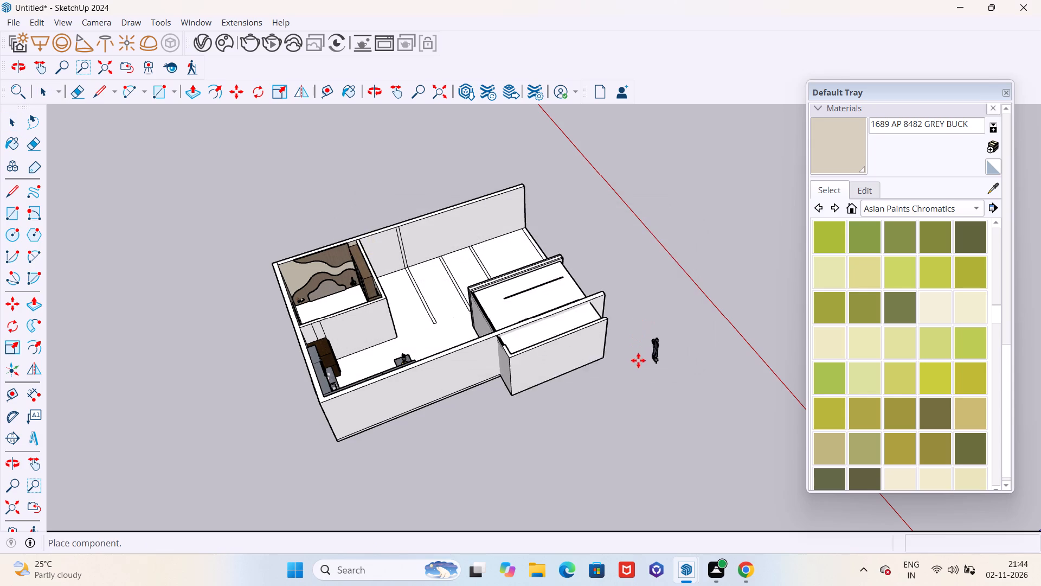
scroll(584, 435, "down", 5)
middle_click_drag(576, 473, 8, 384)
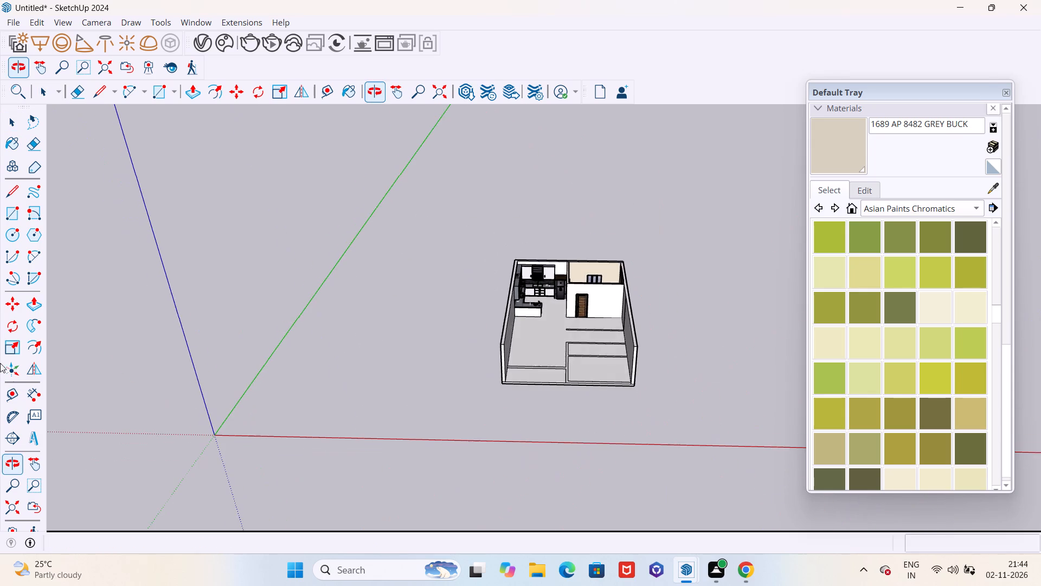
scroll(684, 359, "up", 4)
scroll(1, 288, "down", 5)
scroll(254, 310, "down", 5)
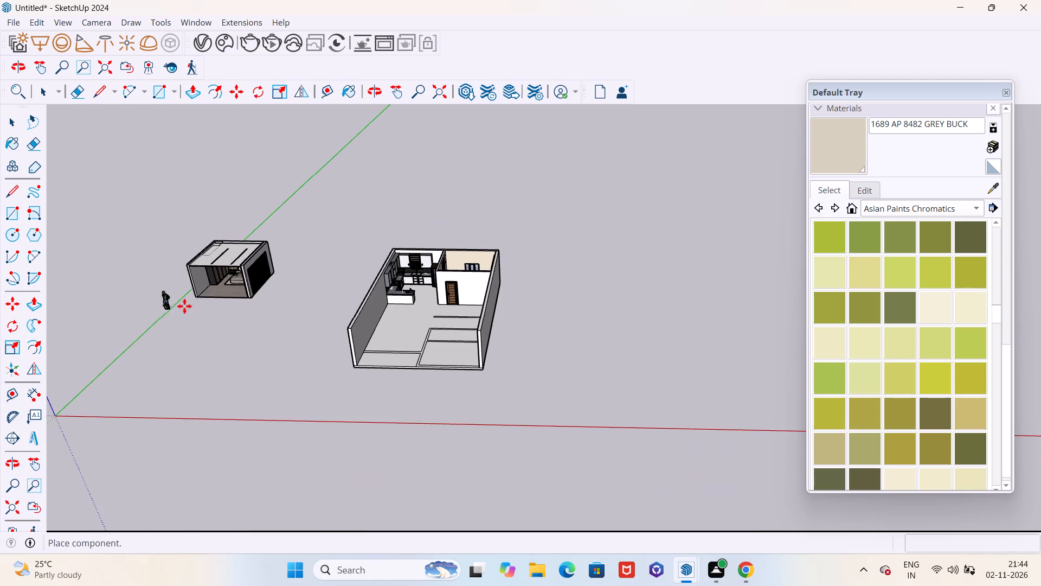
scroll(660, 353, "up", 6)
scroll(573, 290, "up", 6)
left_click(555, 288)
scroll(560, 394, "down", 5)
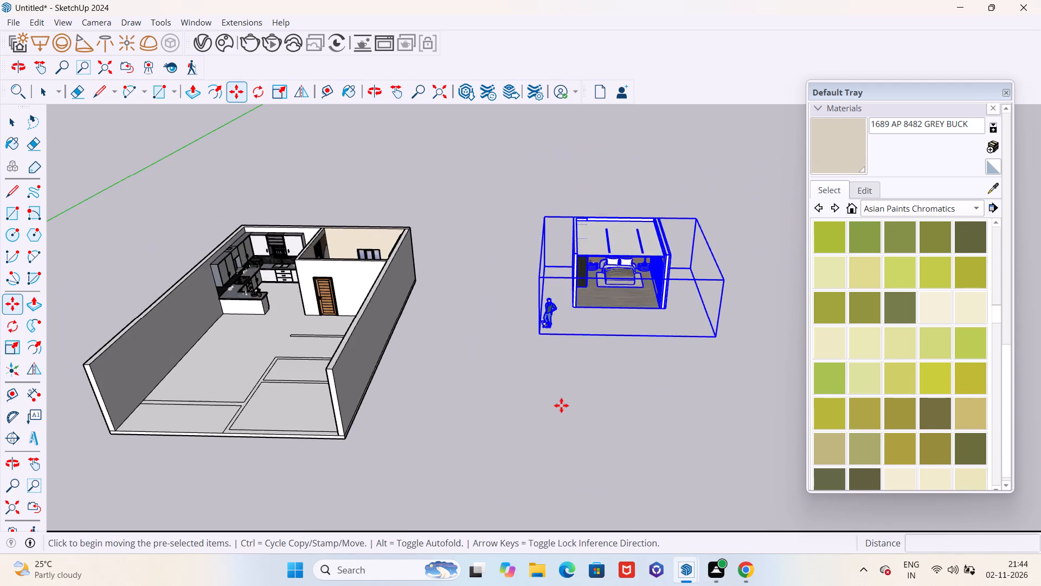
Open the imported bedroom component for editing and delete the standing person figure with the cat.
middle_click_drag(563, 404, 587, 304)
scroll(654, 302, "up", 13)
scroll(648, 294, "up", 10)
scroll(648, 285, "down", 1)
scroll(647, 284, "up", 3)
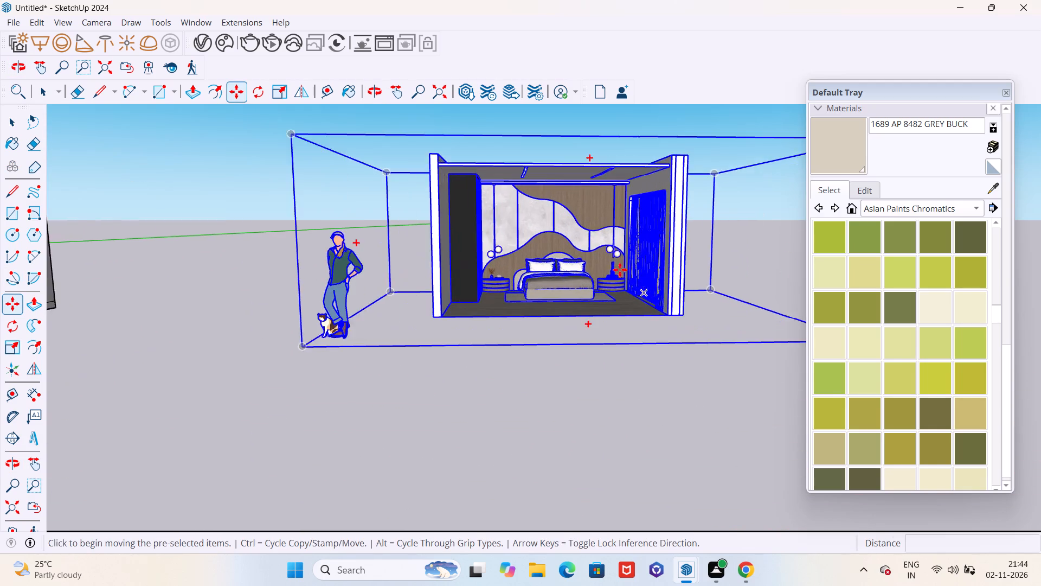
scroll(603, 264, "down", 1)
scroll(603, 264, "up", 6)
scroll(393, 358, "down", 5)
middle_click_drag(365, 348, 370, 361)
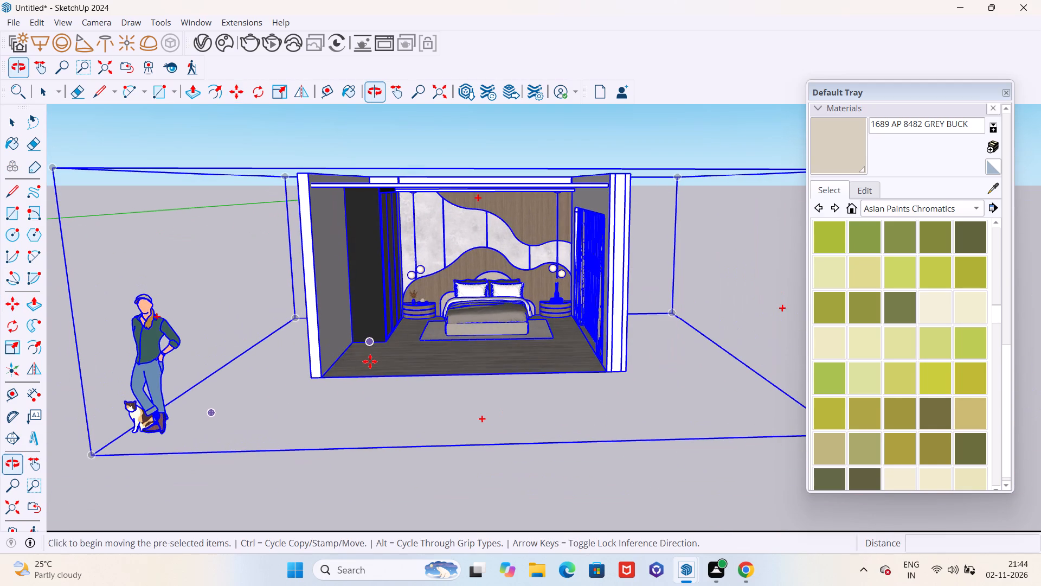
key("space")
double_click(386, 344)
left_click(158, 371)
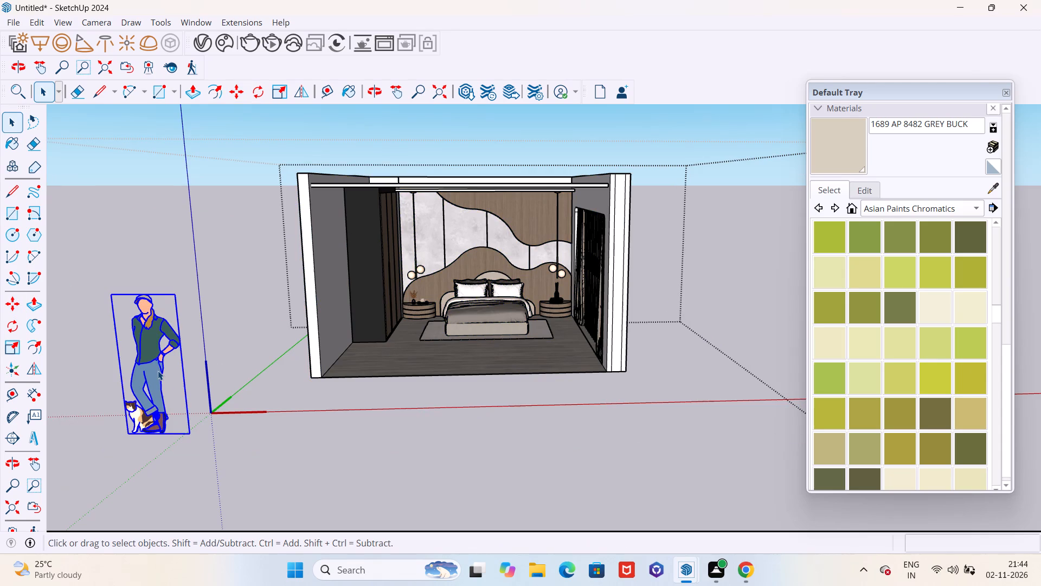
key("Delete")
Delete the bedroom component's room shell, dark wardrobe, upper wavy wall panel and curtained side section.
left_click(318, 324)
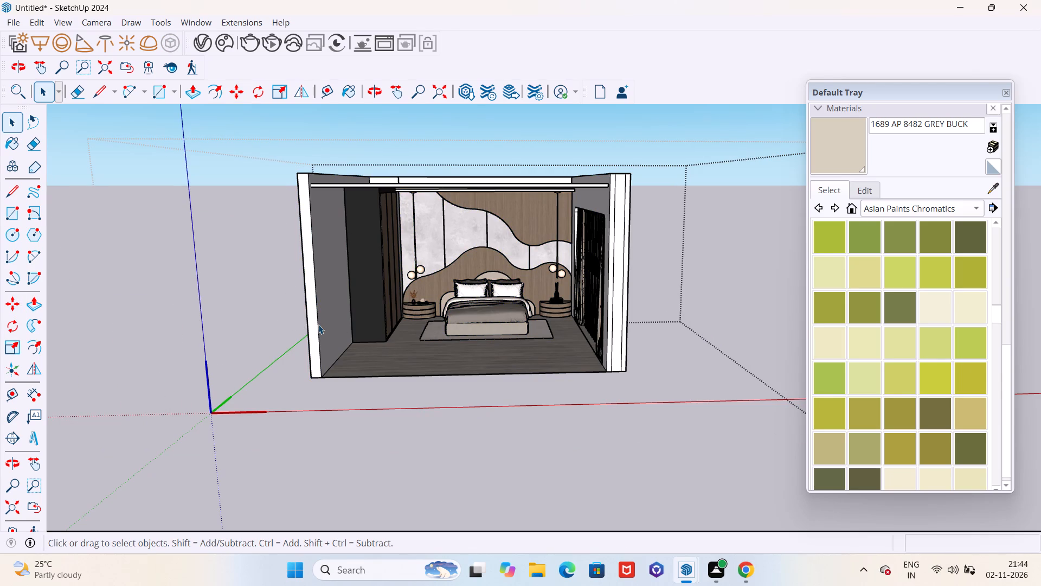
key("Delete")
left_click(380, 310)
key("Delete")
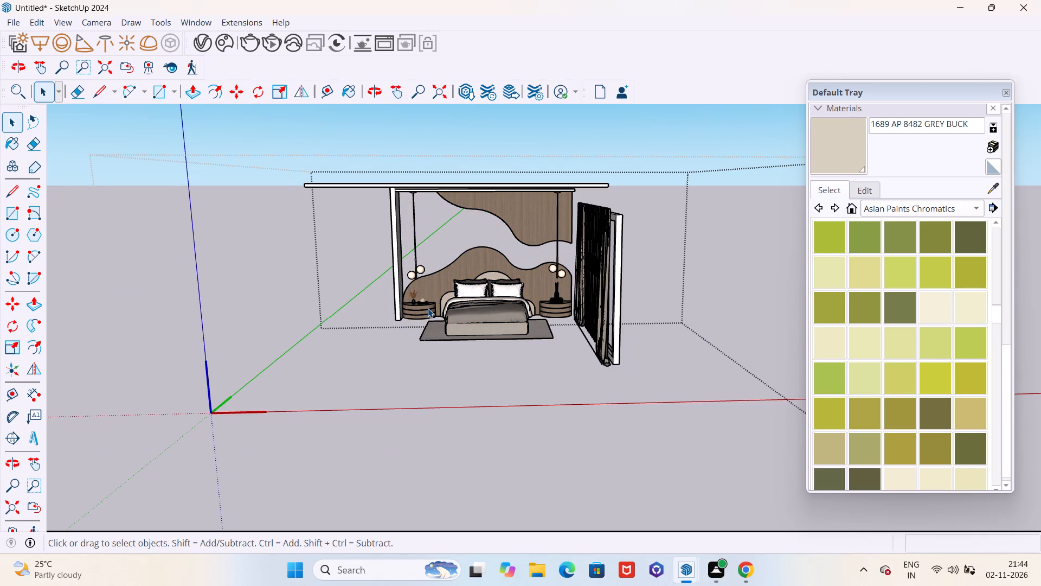
left_click(546, 234)
key("Delete")
left_click(620, 269)
key("Delete")
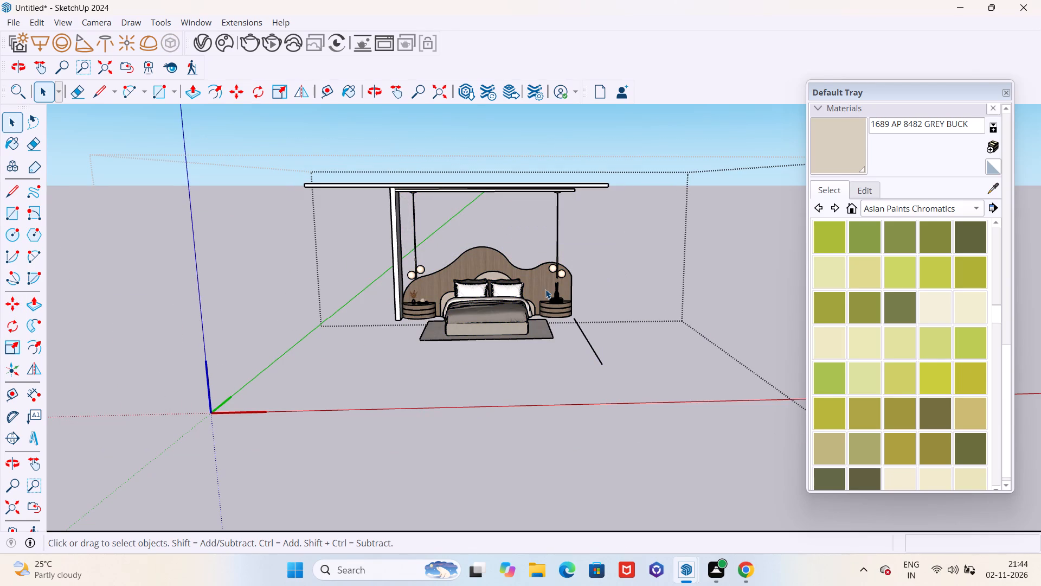
Delete the bedroom component's lower wavy headboard panel, wall frame, ceiling slab and round bedside tables.
left_click(545, 289)
key("Delete")
left_click(399, 238)
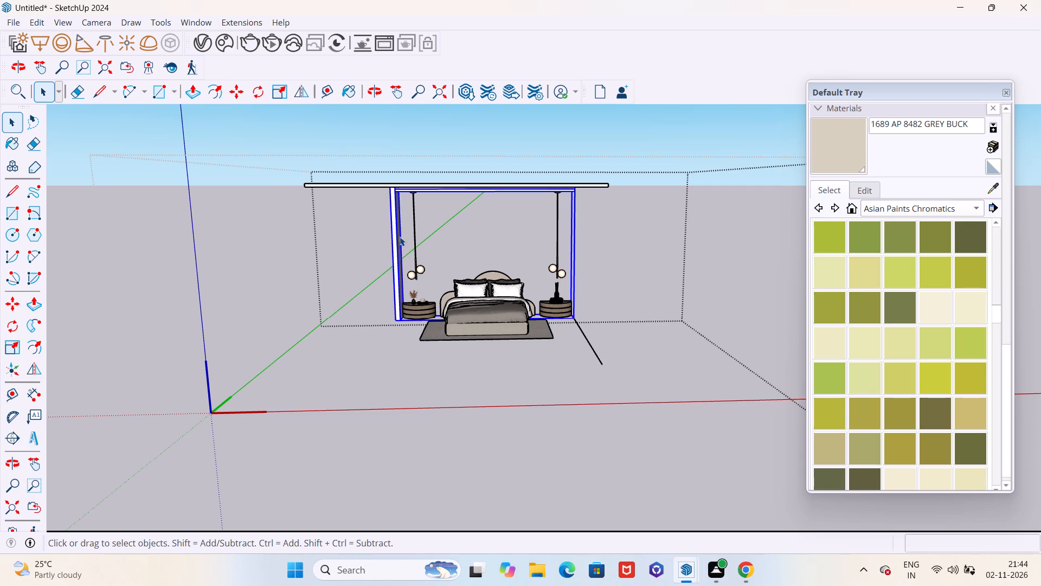
key("Delete")
left_click(441, 189)
key("Delete")
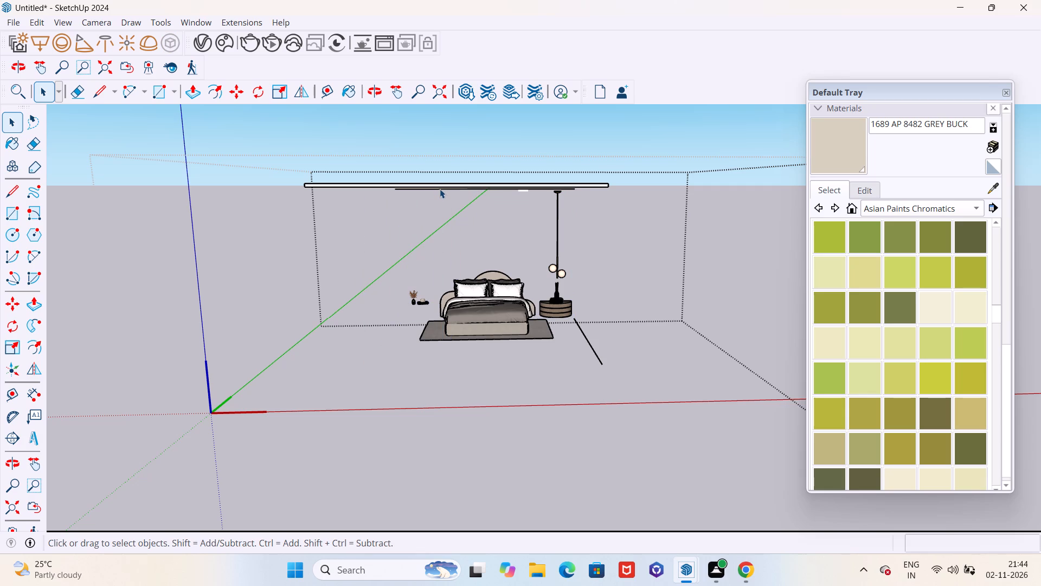
left_click(440, 185)
key("Delete")
Delete the leftover overhead strips, the pendant light and the long loose floor strip beside the bed.
middle_click_drag(451, 198, 653, 161)
scroll(343, 247, "up", 6)
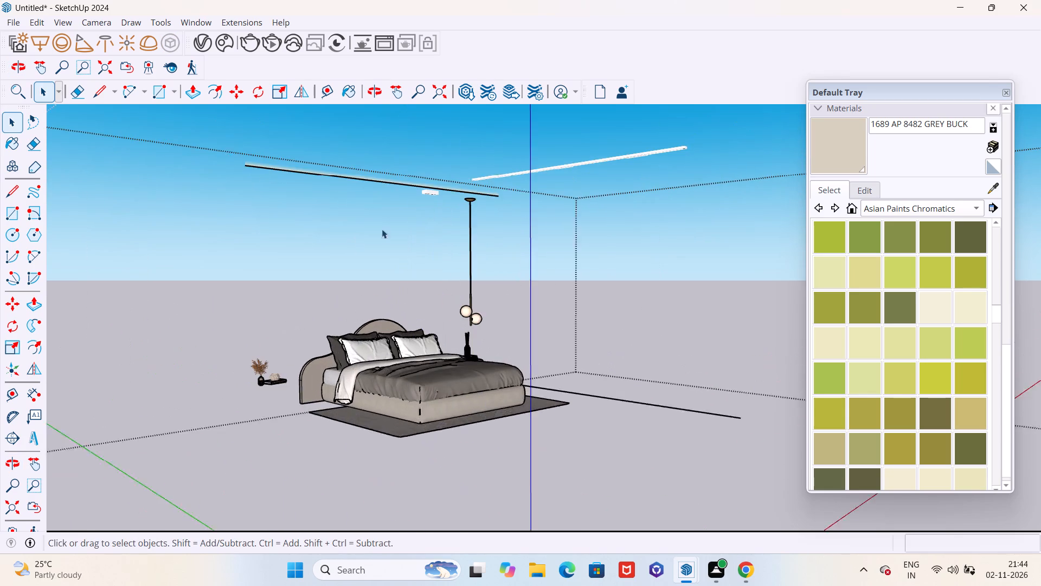
left_click(576, 165)
key("Delete")
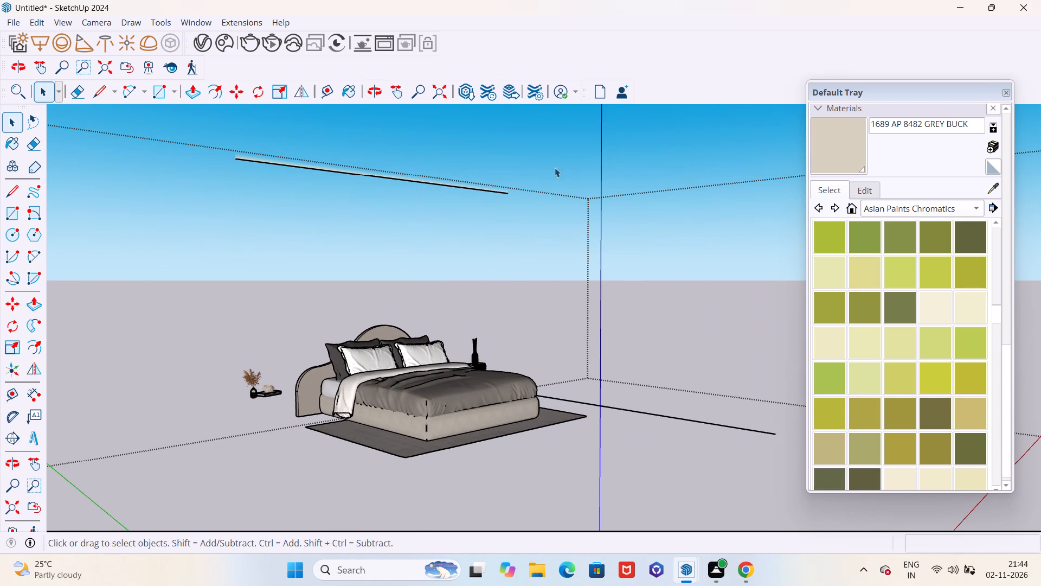
left_click(449, 183)
key("Delete")
scroll(472, 195, "down", 3)
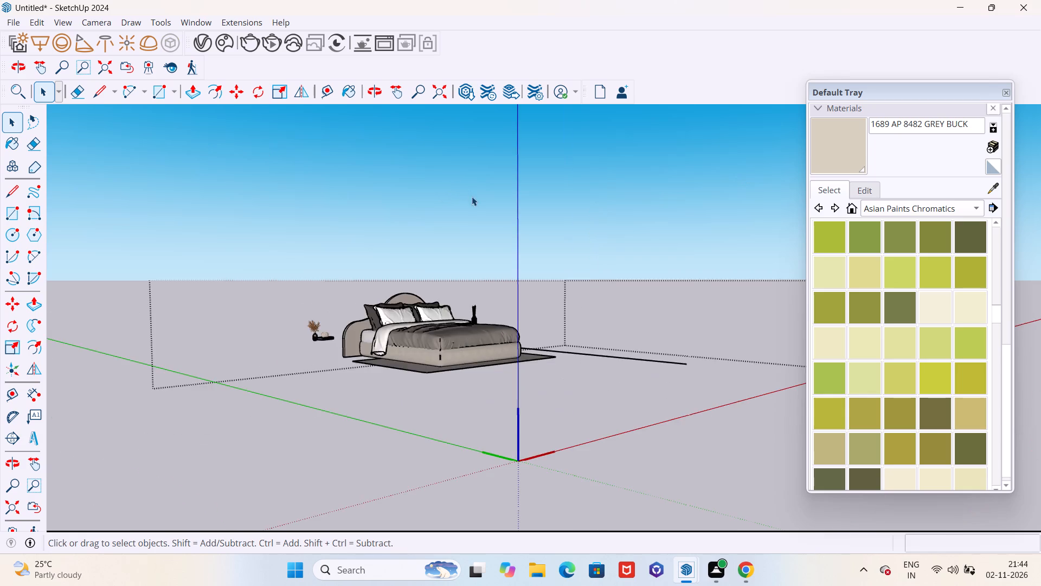
scroll(472, 196, "down", 1)
middle_click_drag(470, 203, 279, 388)
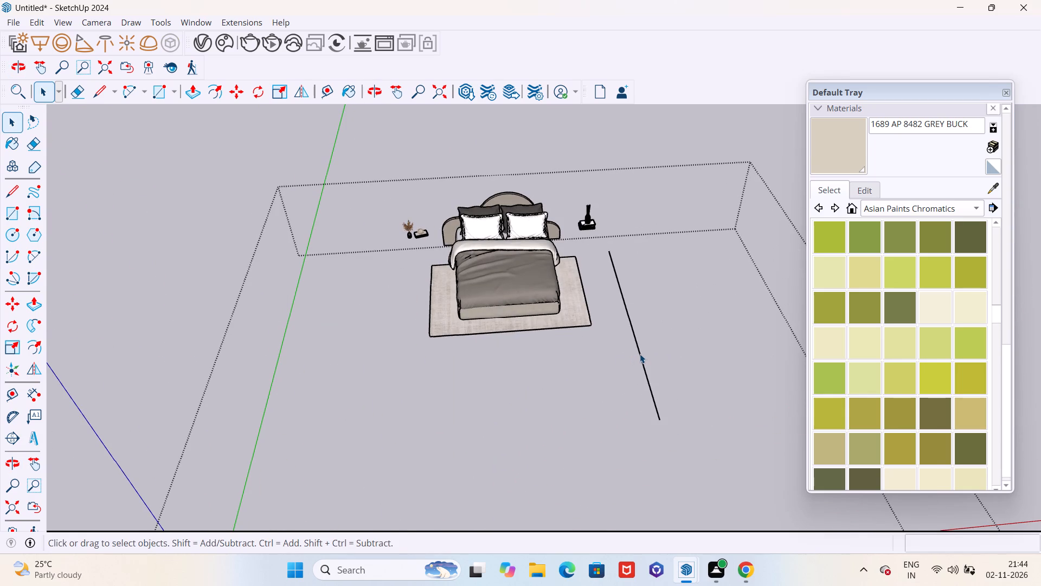
left_click(640, 354)
key("Delete")
Delete the bedside books, dried-flower vase and dark decor beside the bed, and exit the component.
scroll(682, 369, "down", 7)
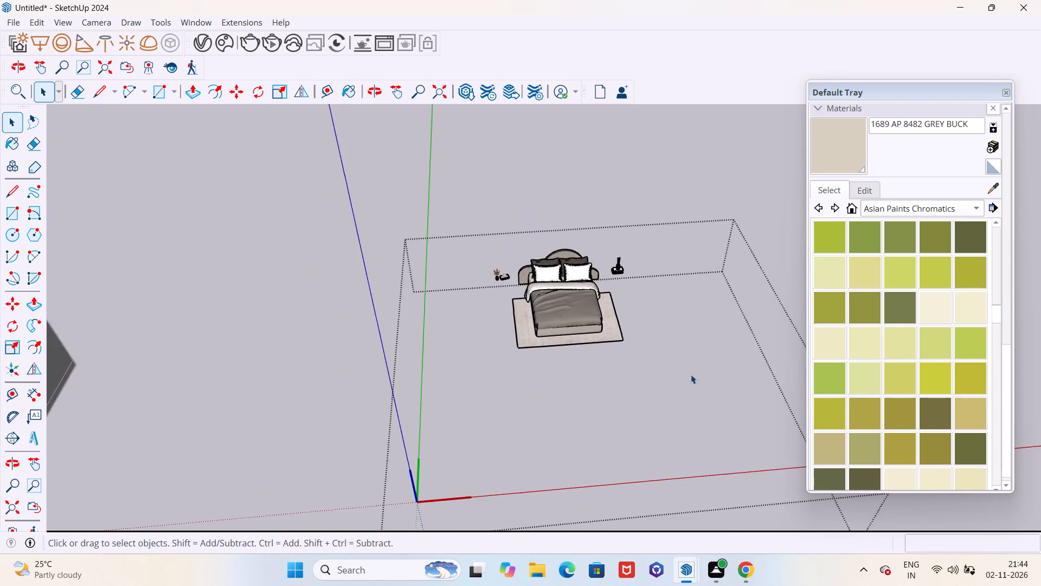
scroll(691, 374, "down", 11)
middle_click_drag(489, 362, 769, 326)
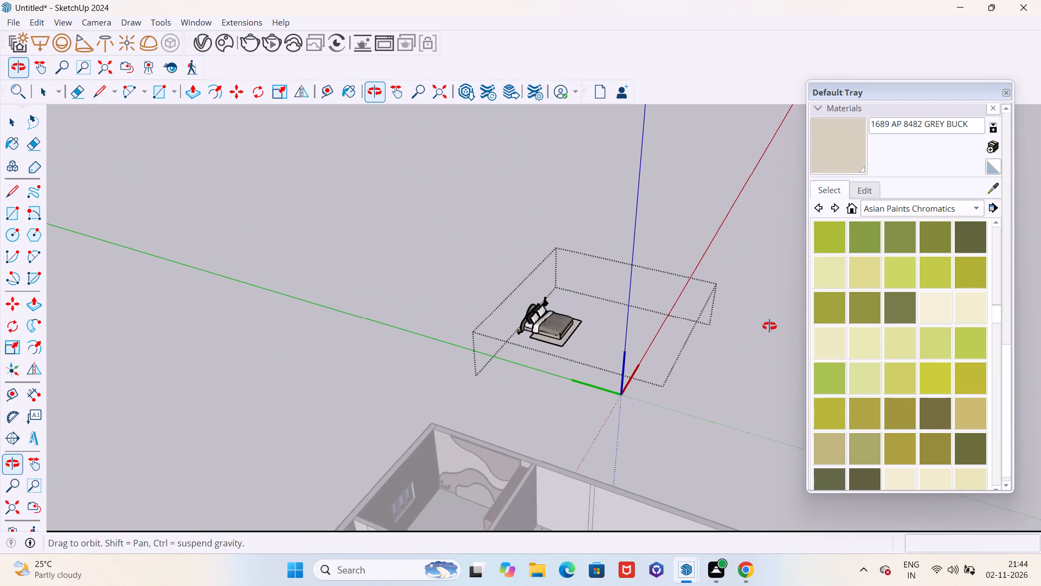
middle_click_drag(769, 326, 881, 277)
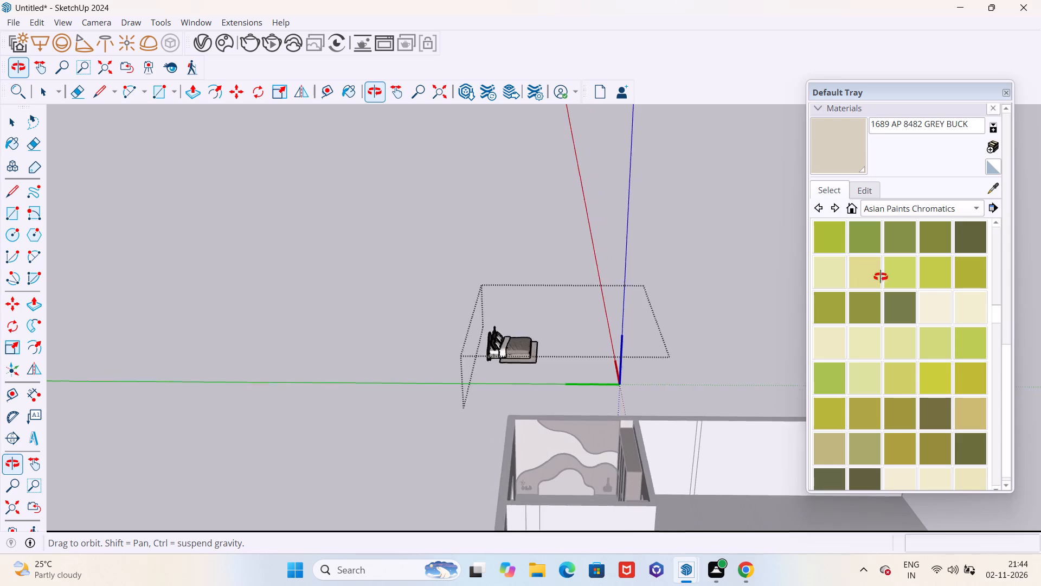
middle_click_drag(881, 277, 422, 309)
scroll(704, 395, "up", 15)
scroll(566, 348, "down", 2)
scroll(564, 345, "up", 5)
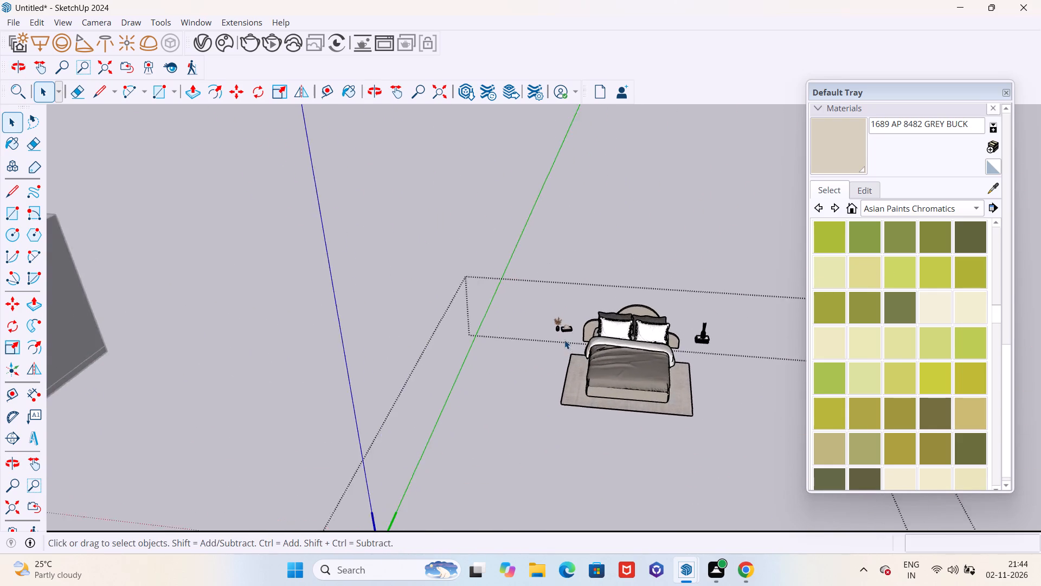
scroll(564, 340, "up", 3)
left_click(567, 329)
key("Delete")
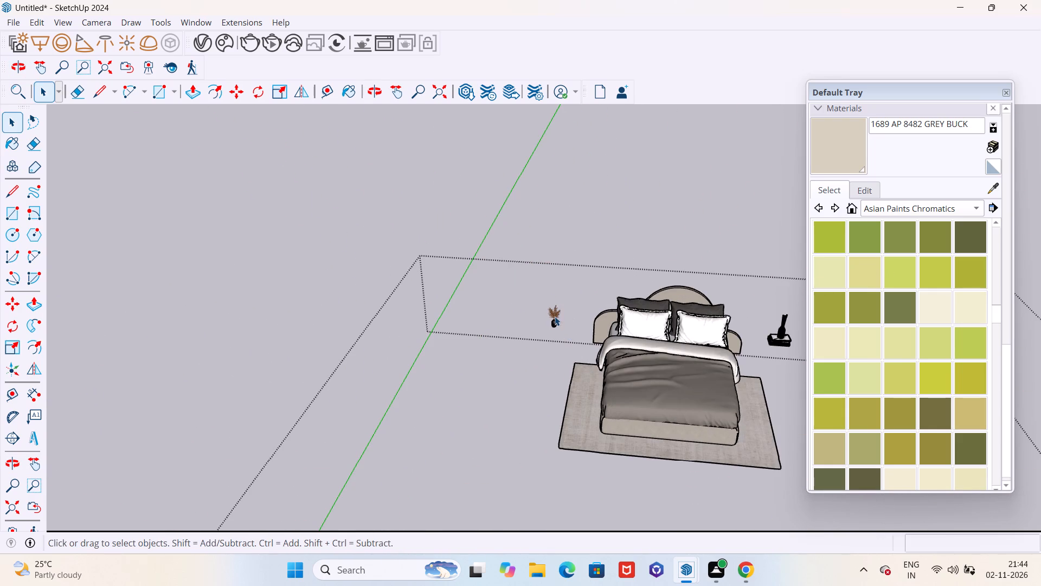
left_click(555, 316)
key("Delete")
left_click(788, 344)
key("Delete")
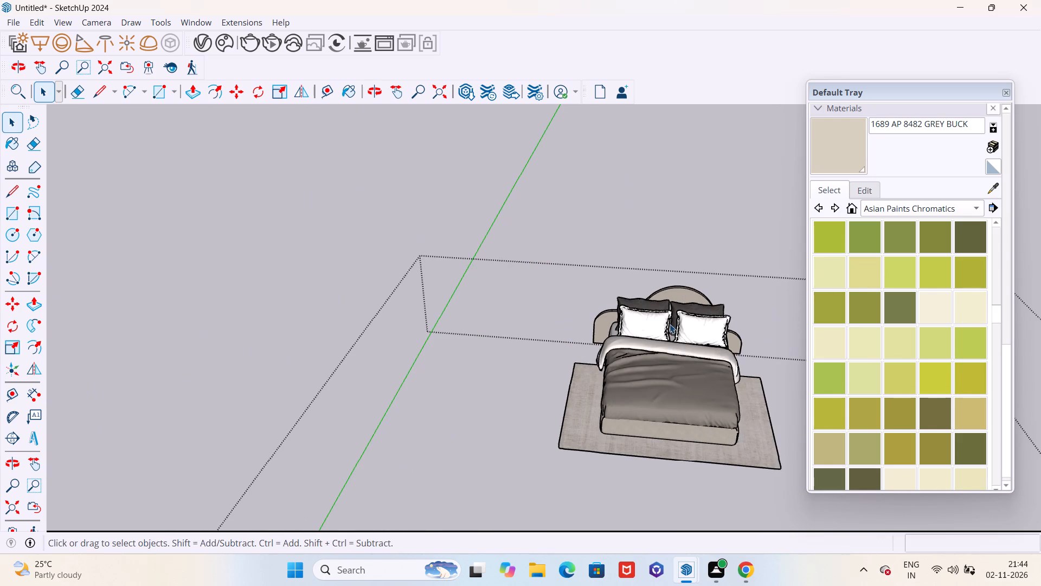
scroll(517, 322, "down", 15)
middle_click_drag(474, 338, 549, 332)
scroll(634, 337, "down", 3)
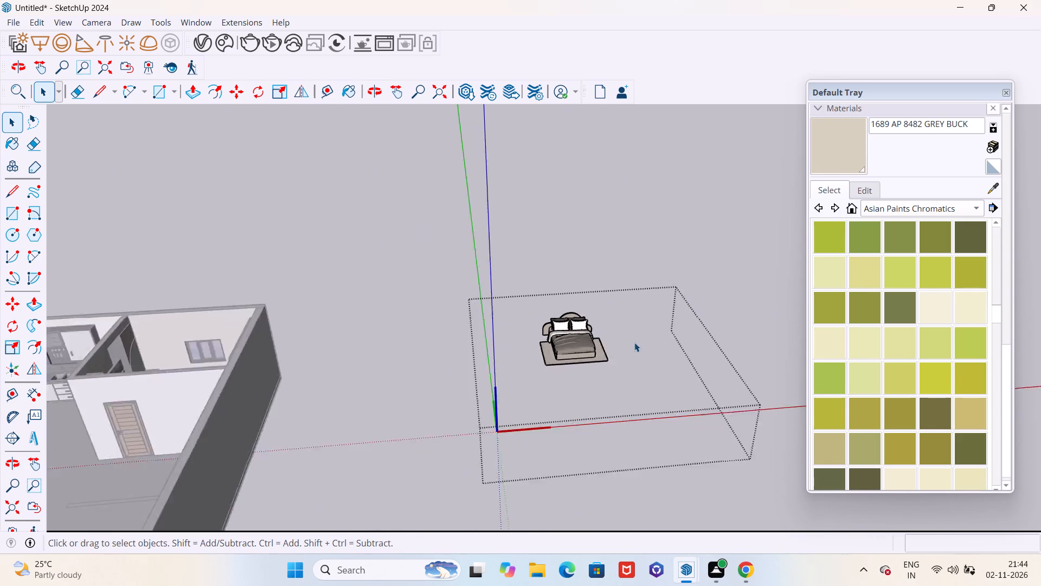
scroll(634, 342, "down", 9)
scroll(629, 345, "up", 1)
scroll(629, 346, "down", 1)
left_click(700, 448)
scroll(526, 419, "down", 6)
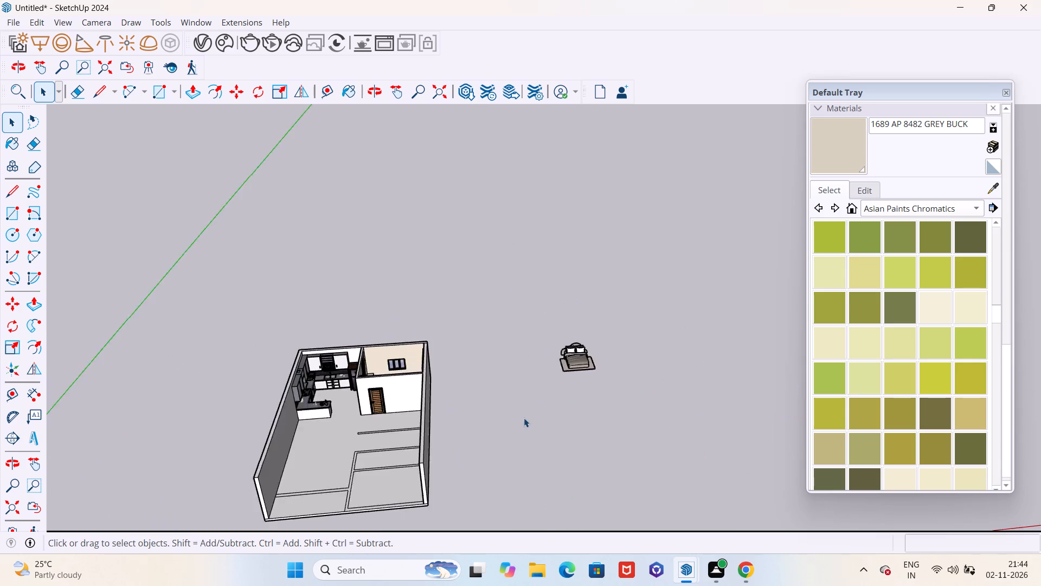
Rotate the whole bedroom component a quarter turn clockwise on the ground plane.
middle_click_drag(574, 422, 567, 471)
scroll(633, 327, "up", 6)
left_click(545, 366)
scroll(628, 384, "up", 6)
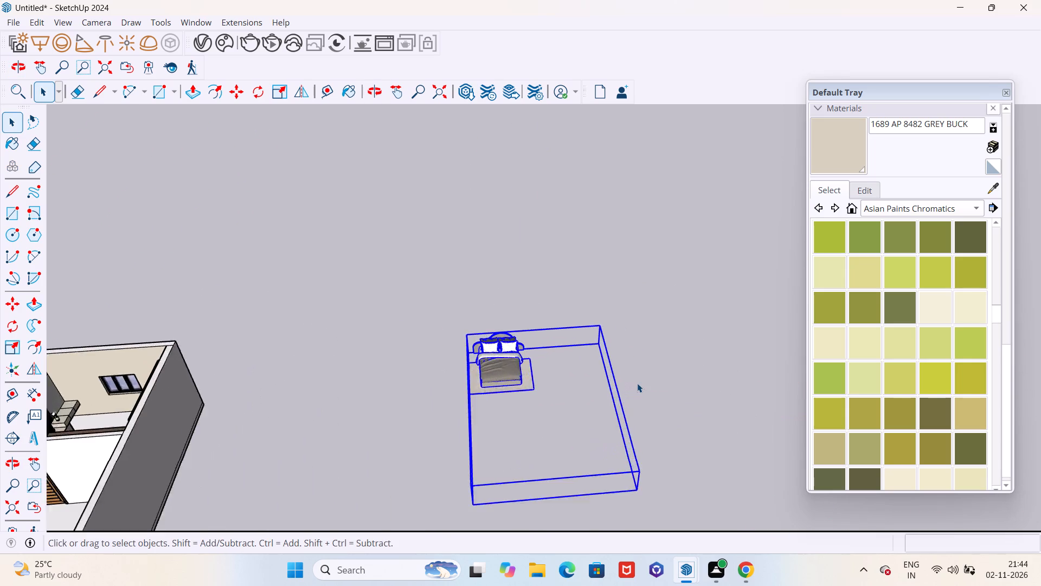
scroll(637, 383, "up", 4)
key("q")
left_click(671, 371)
left_click(700, 366)
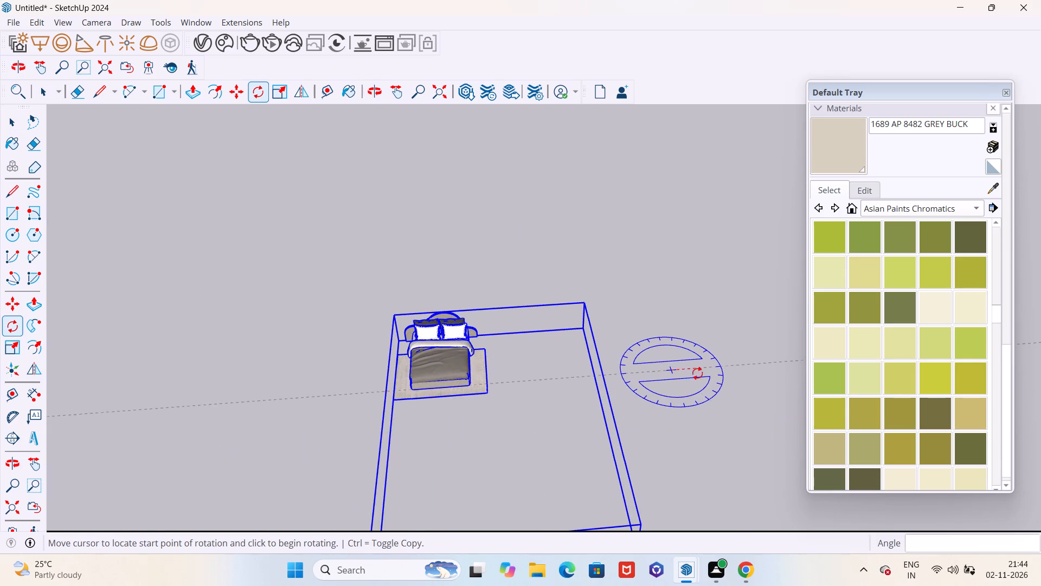
left_click(689, 414)
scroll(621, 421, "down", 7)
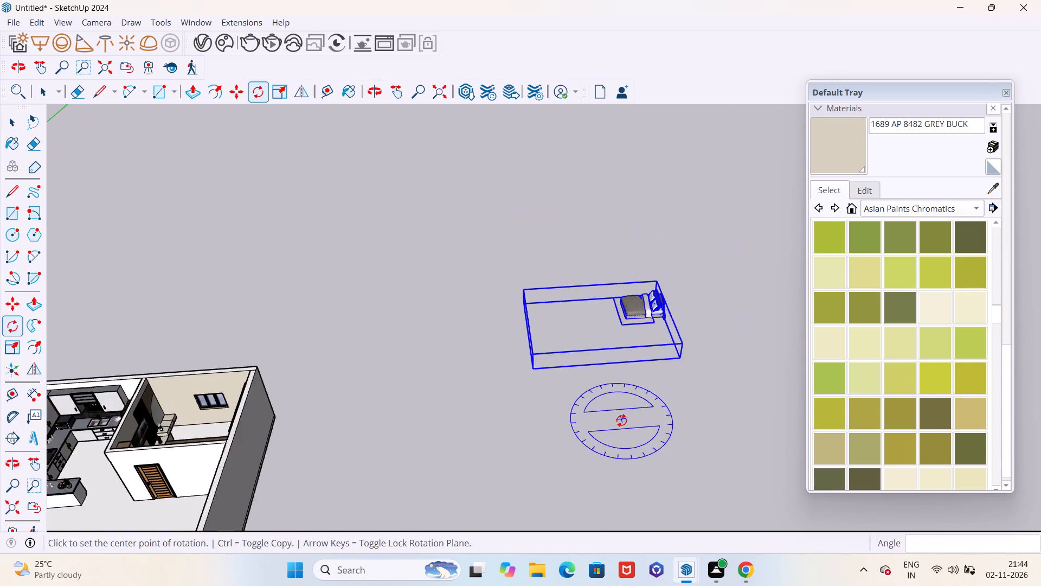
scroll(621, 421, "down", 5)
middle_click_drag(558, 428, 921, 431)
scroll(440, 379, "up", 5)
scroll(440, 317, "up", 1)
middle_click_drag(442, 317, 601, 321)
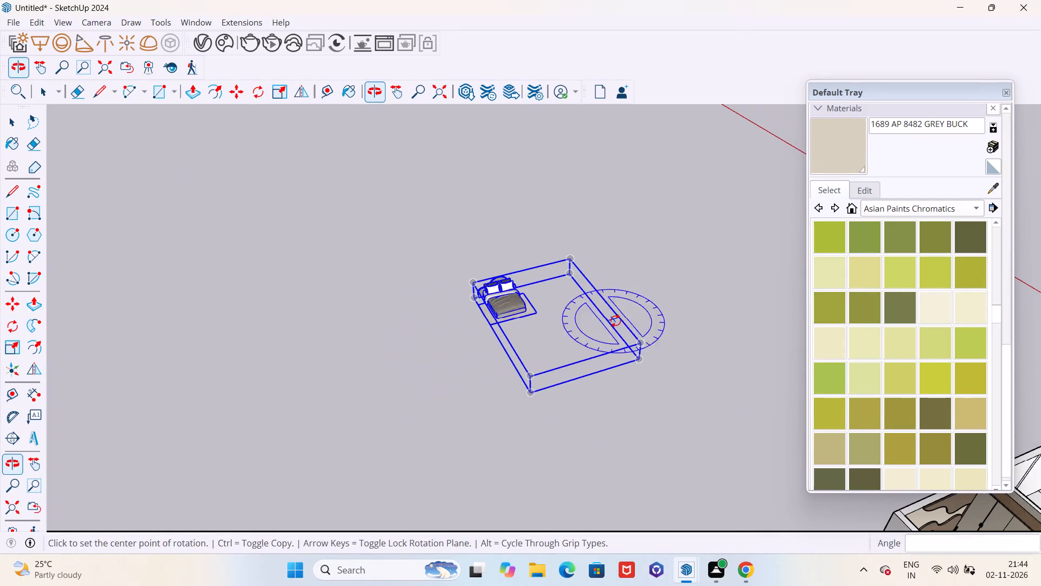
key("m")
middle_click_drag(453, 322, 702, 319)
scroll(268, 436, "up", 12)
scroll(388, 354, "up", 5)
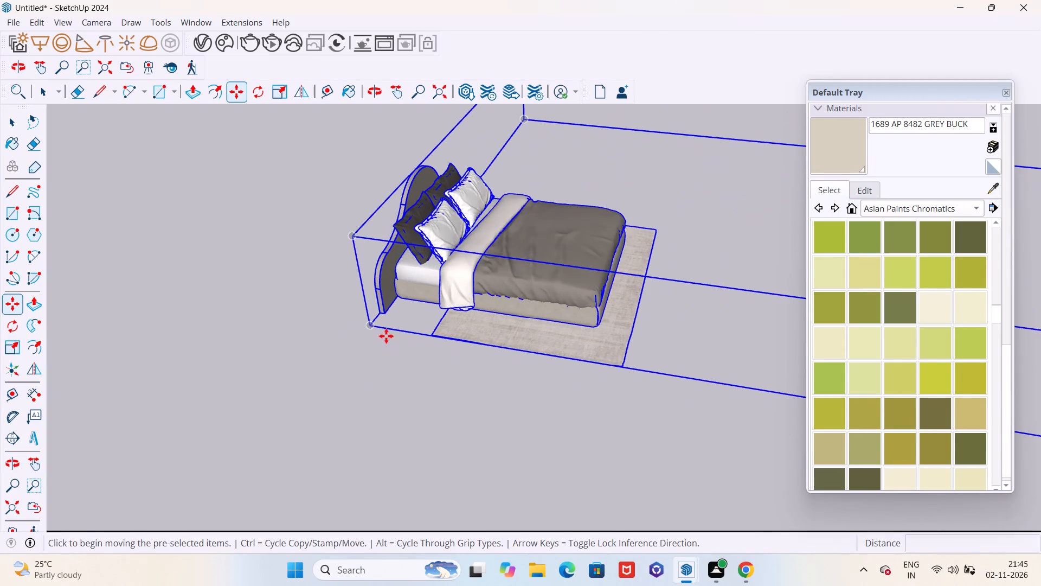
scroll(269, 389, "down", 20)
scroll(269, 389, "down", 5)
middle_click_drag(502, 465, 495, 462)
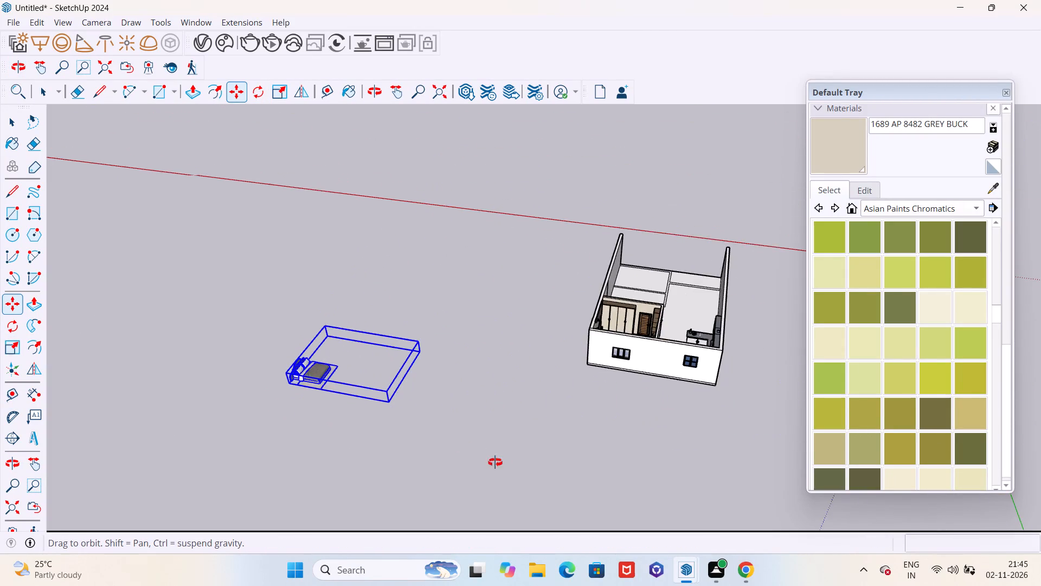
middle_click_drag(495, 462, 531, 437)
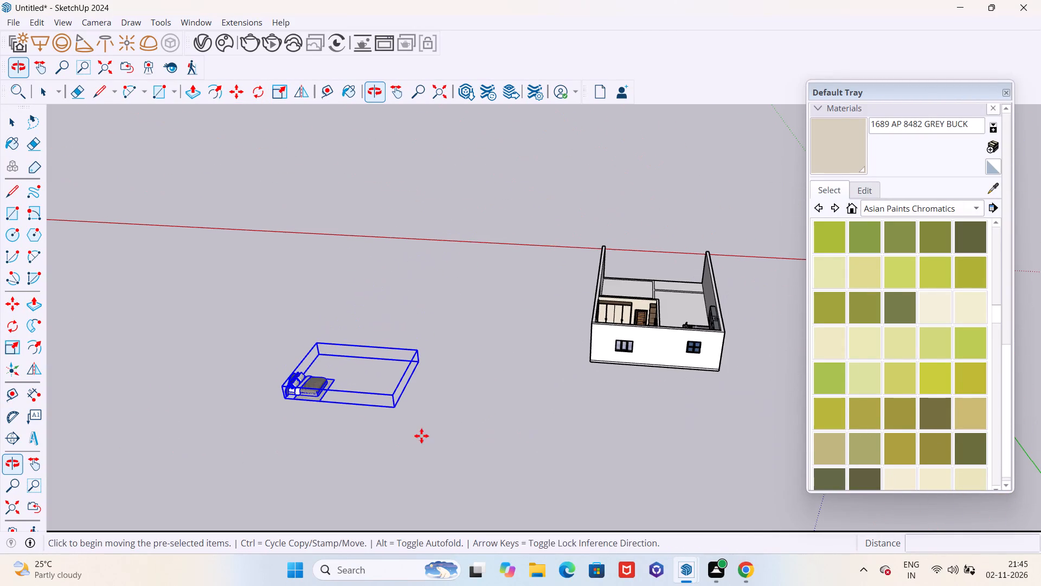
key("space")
Open the bedroom component for editing and delete the arched headboard behind the pillows.
middle_click_drag(394, 453, 286, 448)
scroll(324, 351, "up", 9)
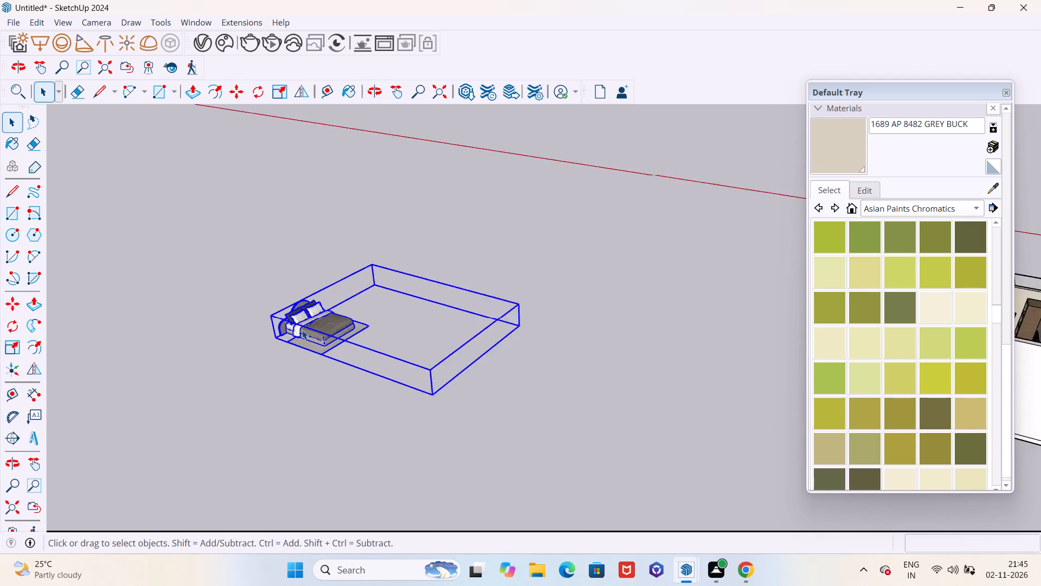
scroll(302, 330, "up", 8)
double_click(302, 299)
left_click(302, 294)
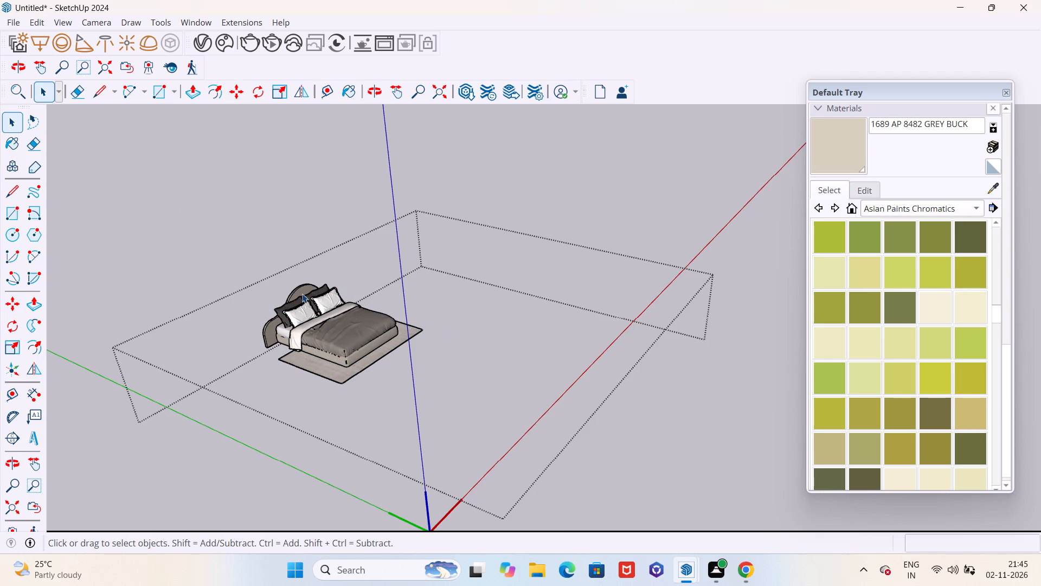
key("Delete")
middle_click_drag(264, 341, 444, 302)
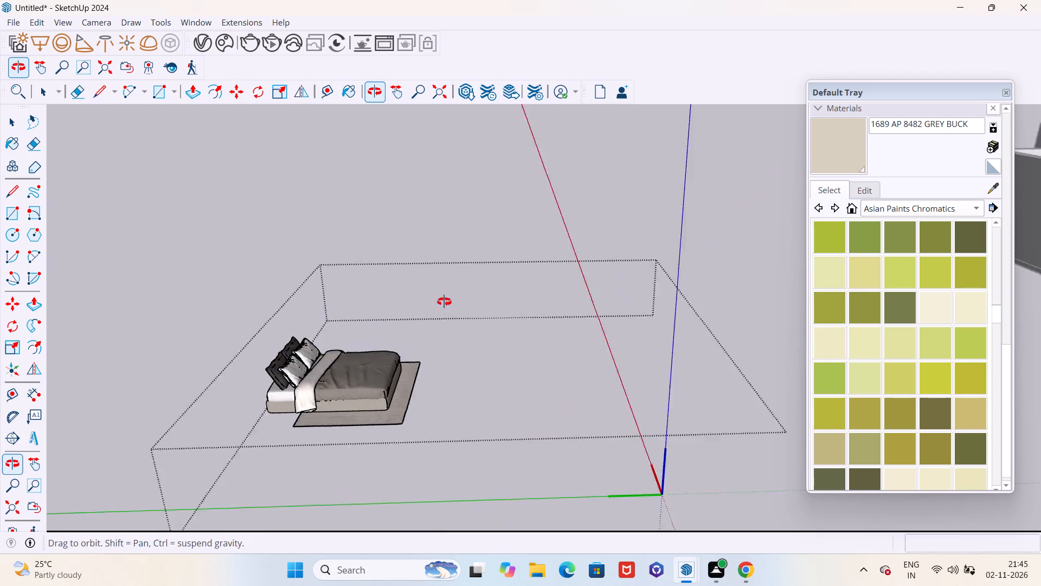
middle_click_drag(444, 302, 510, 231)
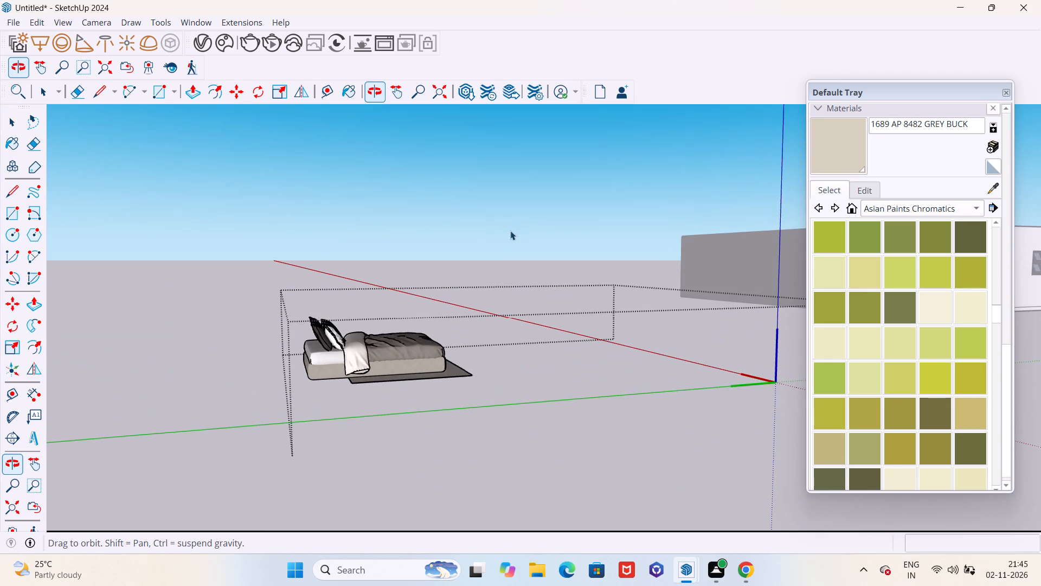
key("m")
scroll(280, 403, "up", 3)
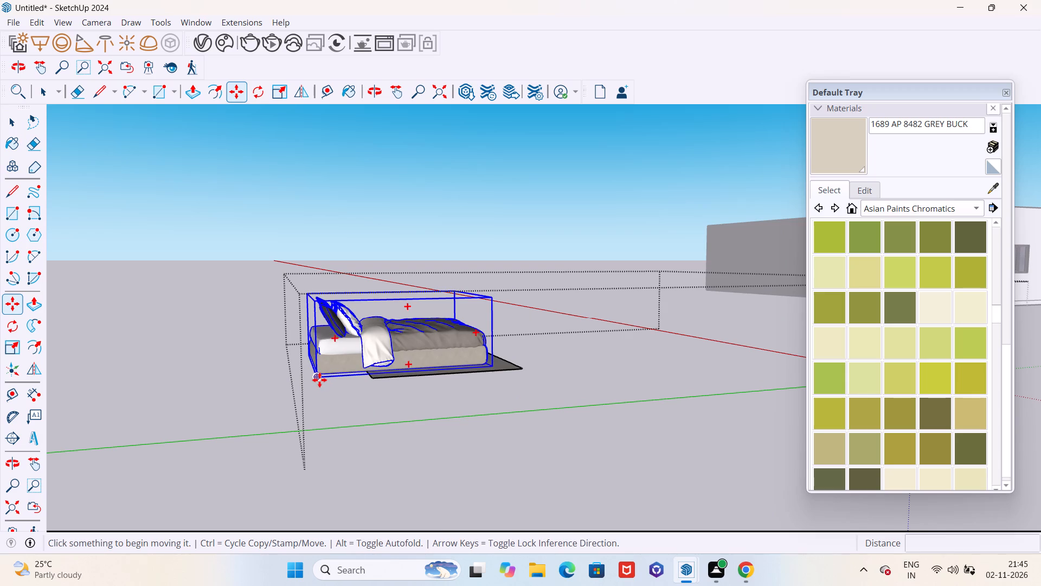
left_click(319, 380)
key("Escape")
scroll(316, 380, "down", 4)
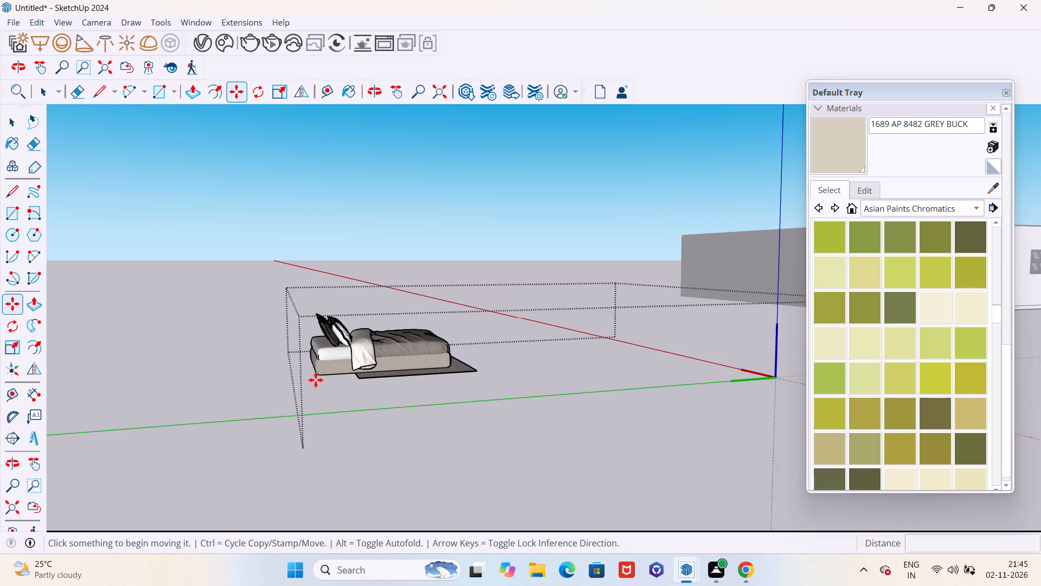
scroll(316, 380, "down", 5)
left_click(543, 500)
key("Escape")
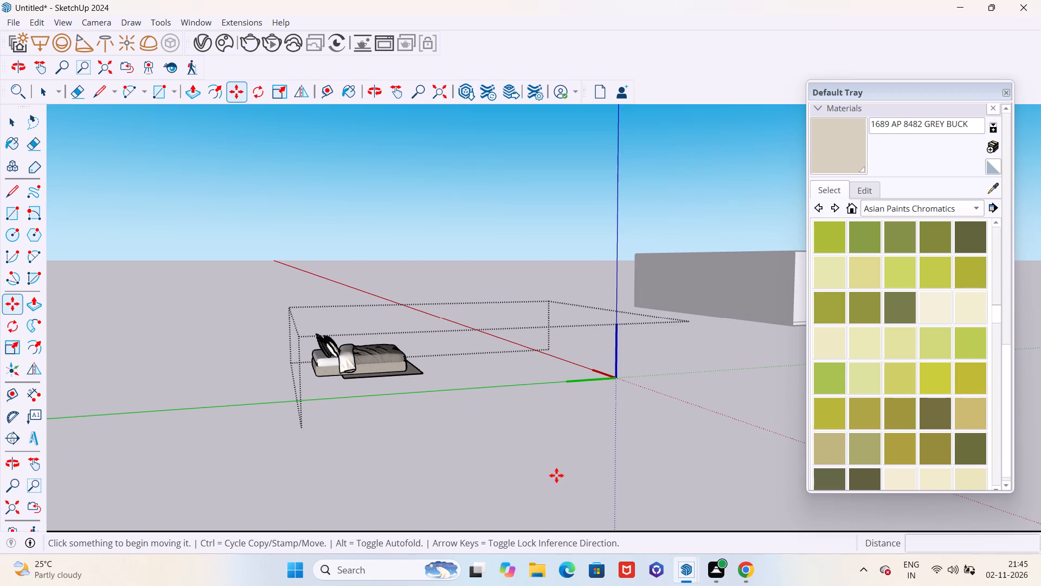
Exit the component and move it by the bed base's lower corner into the apartment bedroom, against the headboard panels beside the wardrobe.
key("space")
left_click(556, 474)
scroll(566, 464, "down", 2)
middle_click_drag(533, 484, 527, 489)
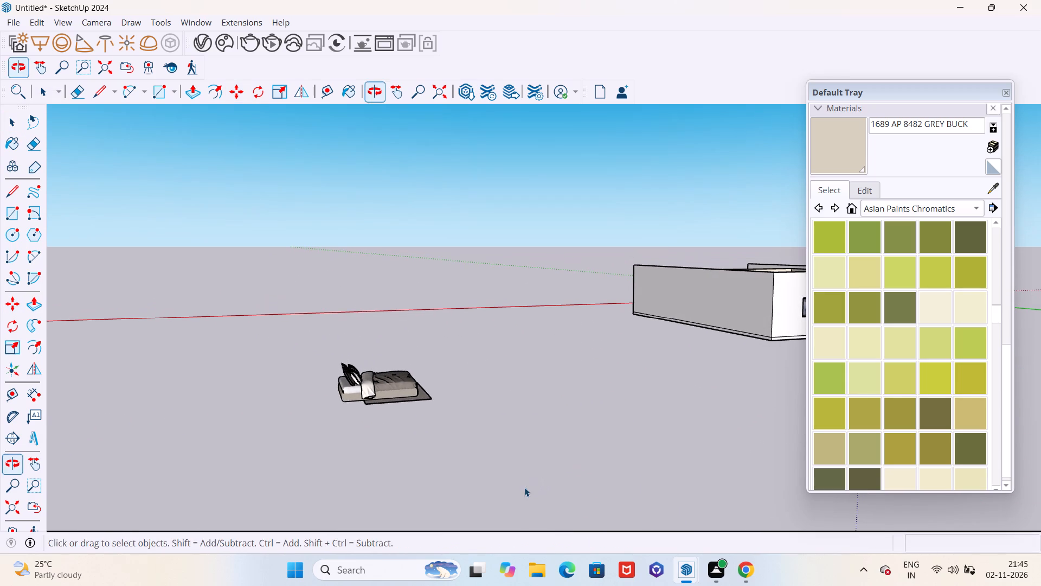
key("m")
key("space")
left_click(410, 393)
scroll(367, 401, "up", 5)
key("m")
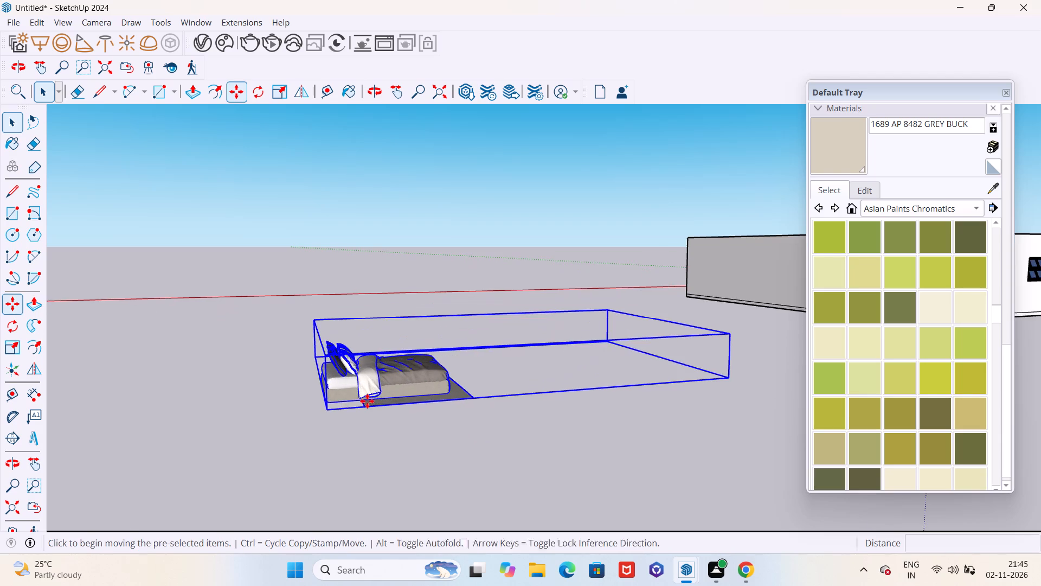
scroll(349, 404, "up", 20)
scroll(349, 404, "up", 3)
left_click(308, 395)
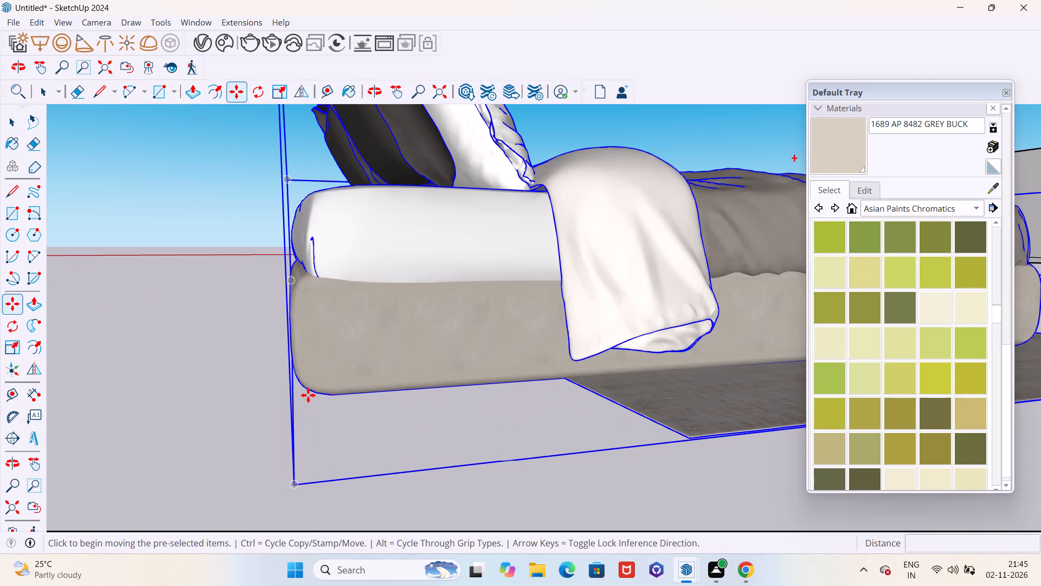
scroll(291, 402, "down", 20)
scroll(291, 402, "down", 20)
middle_click_drag(444, 403, 283, 585)
scroll(489, 347, "up", 11)
middle_click_drag(575, 379, 431, 527)
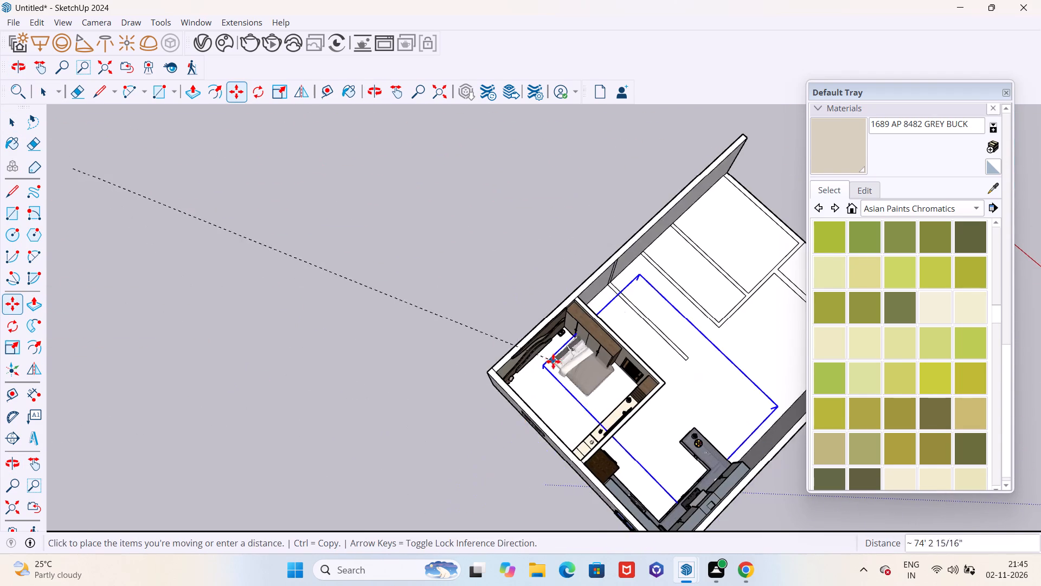
scroll(552, 351, "up", 20)
scroll(552, 351, "up", 3)
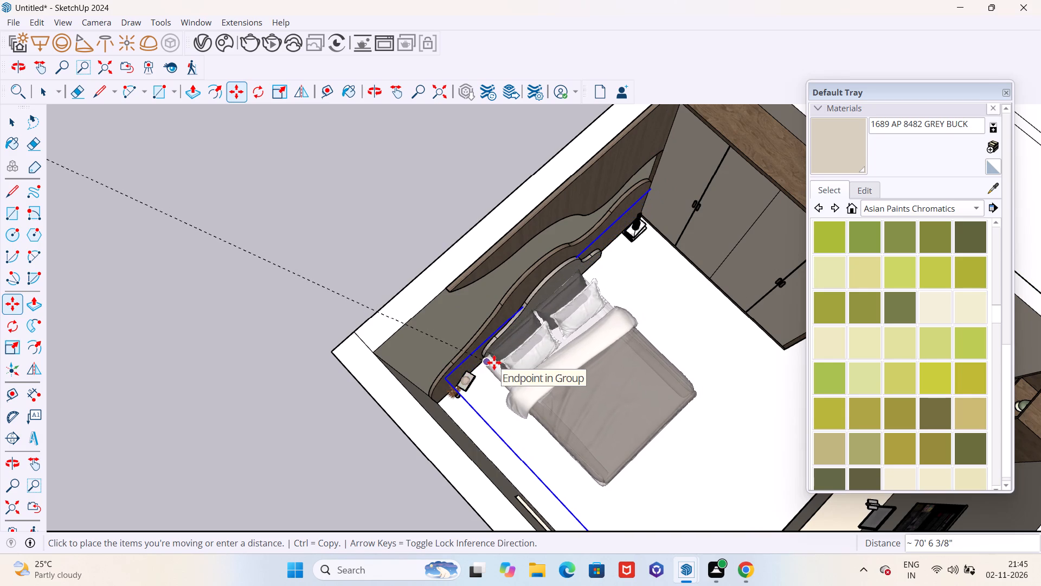
left_click(501, 355)
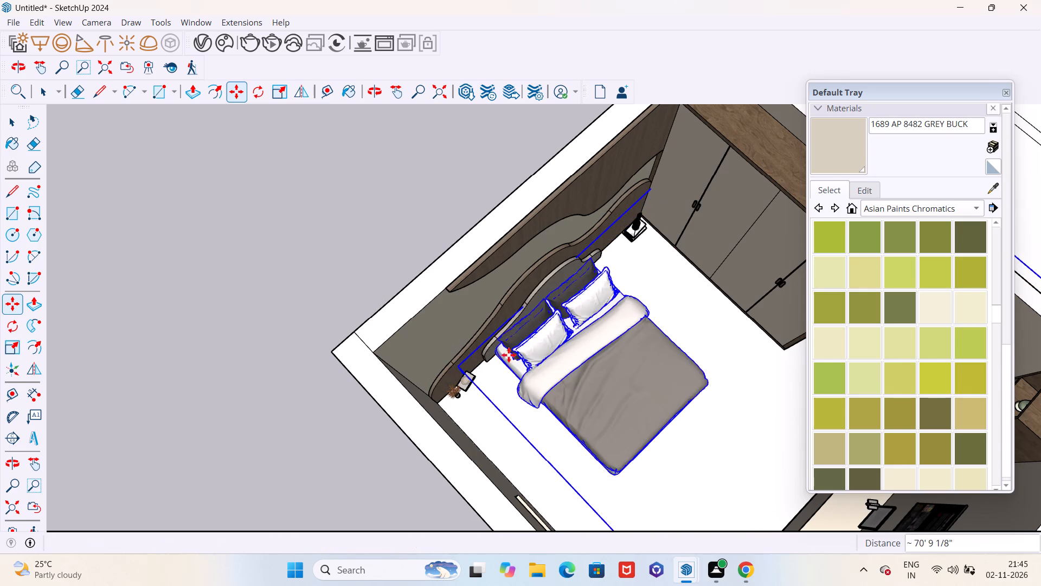
Inspect how the moved bed sits against the floor, arched headboard and bedside shelf, and clear the selection.
scroll(522, 359, "down", 5)
middle_click_drag(584, 466, 509, 323)
scroll(654, 488, "up", 2)
scroll(654, 488, "down", 1)
scroll(655, 487, "up", 5)
middle_click_drag(529, 483, 427, 503)
scroll(524, 392, "up", 13)
scroll(525, 378, "down", 1)
scroll(529, 372, "up", 15)
middle_click_drag(458, 370, 517, 329)
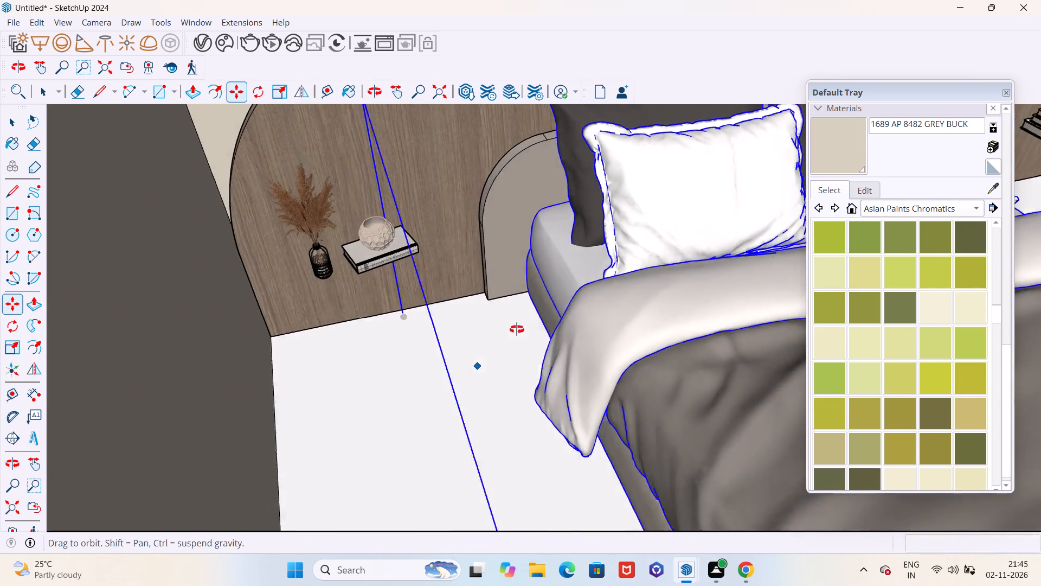
middle_click_drag(517, 329, 567, 303)
middle_click_drag(531, 309, 506, 313)
middle_click_drag(591, 331, 155, 434, "shift")
middle_click_drag(597, 319, 408, 382, "shift")
scroll(401, 362, "up", 11)
middle_click_drag(352, 411, 357, 409)
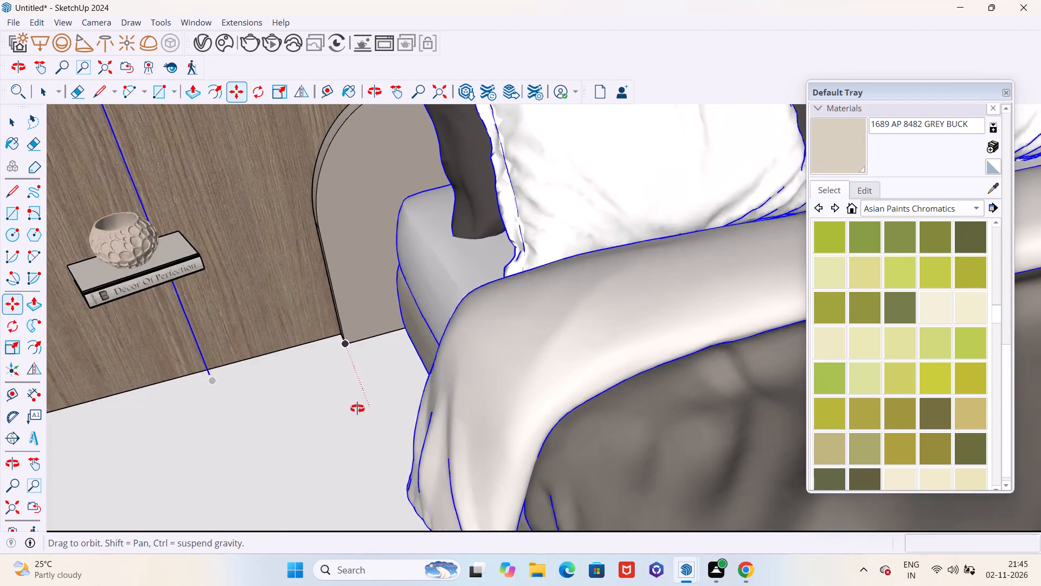
middle_click_drag(357, 409, 423, 409)
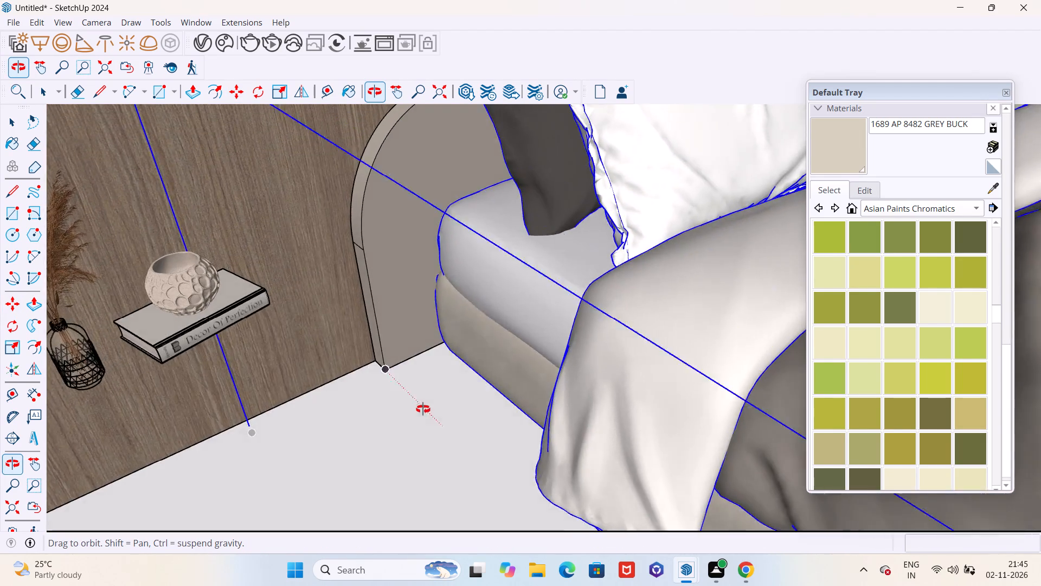
middle_click_drag(423, 409, 400, 423)
key("Escape")
scroll(388, 427, "down", 20)
scroll(388, 427, "down", 1)
key("space")
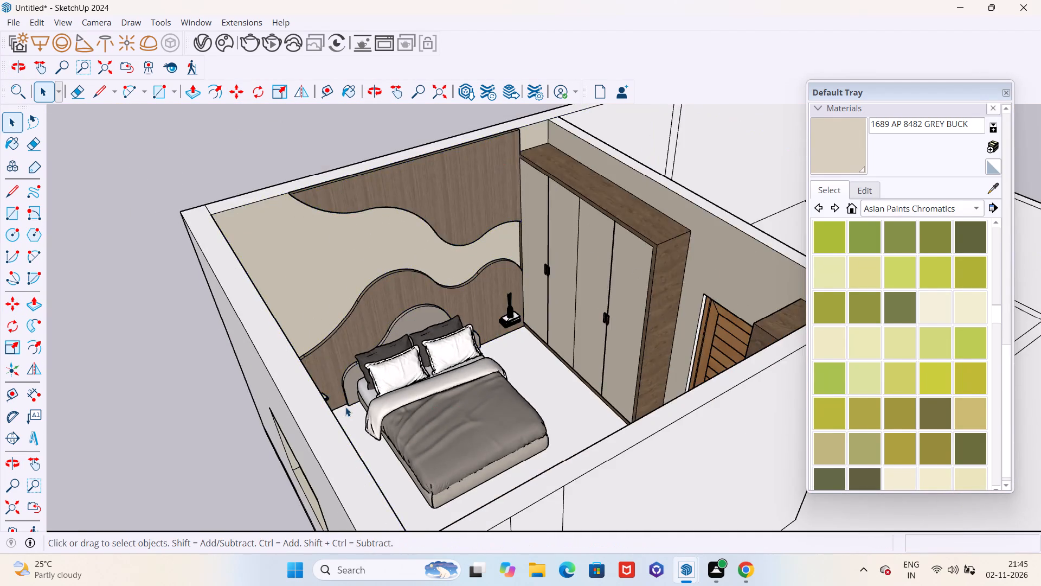
scroll(346, 407, "down", 12)
left_click(132, 282)
Erase the stray vertical edges on the kitchen wall above and beside the refrigerator cabinet.
scroll(183, 298, "down", 6)
middle_click_drag(161, 317, 441, 336)
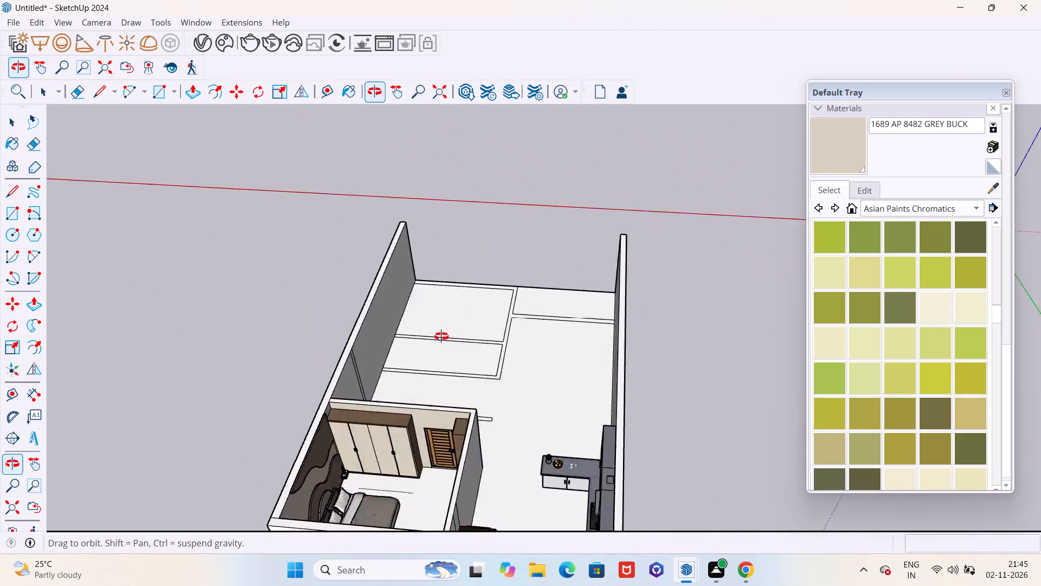
middle_click_drag(441, 336, 594, 317)
scroll(595, 317, "down", 6)
middle_click_drag(267, 434, 822, 349)
scroll(597, 337, "up", 13)
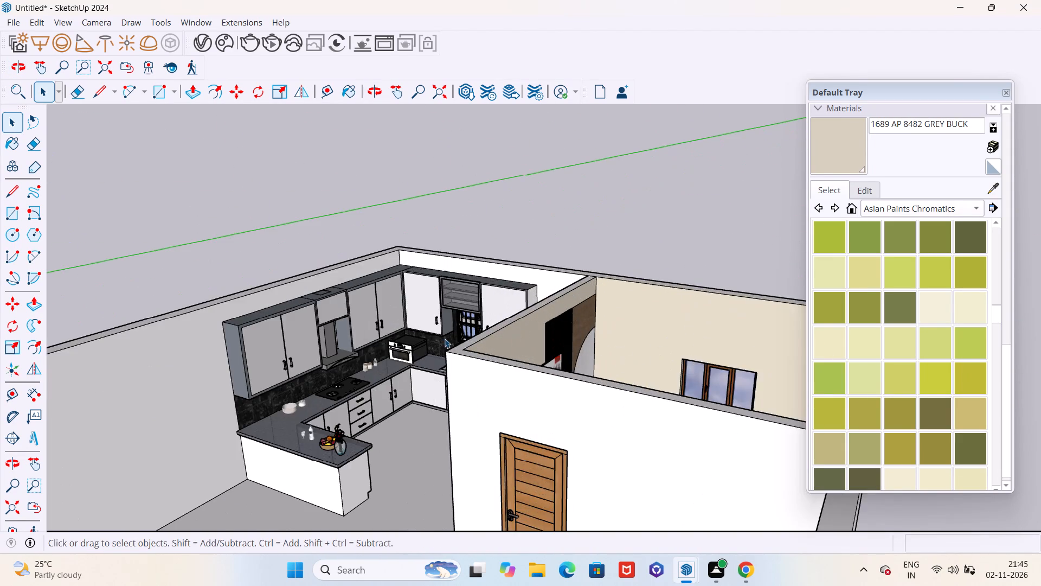
middle_click_drag(448, 340, 240, 425)
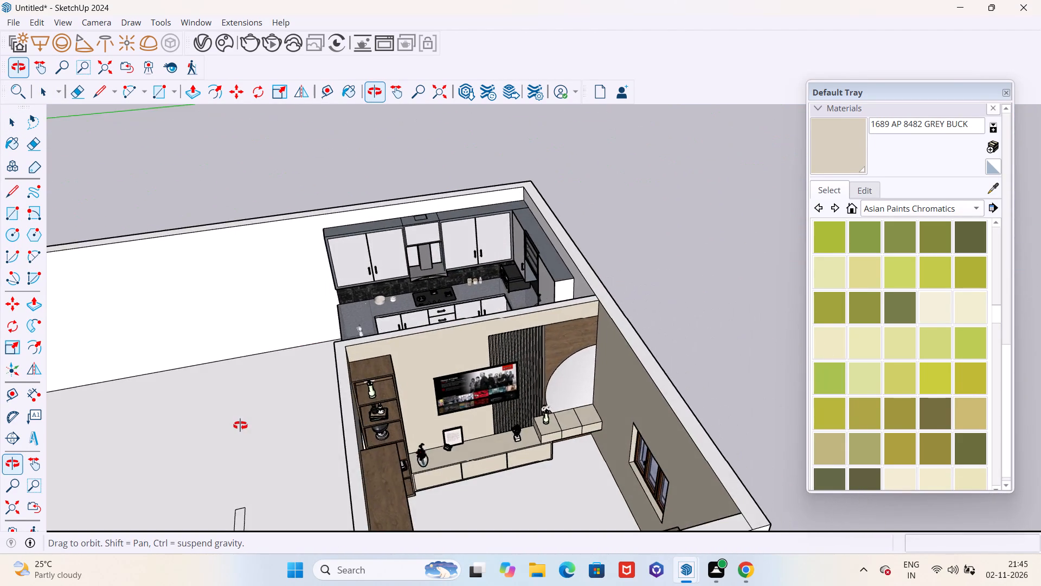
middle_click_drag(240, 425, 740, 355)
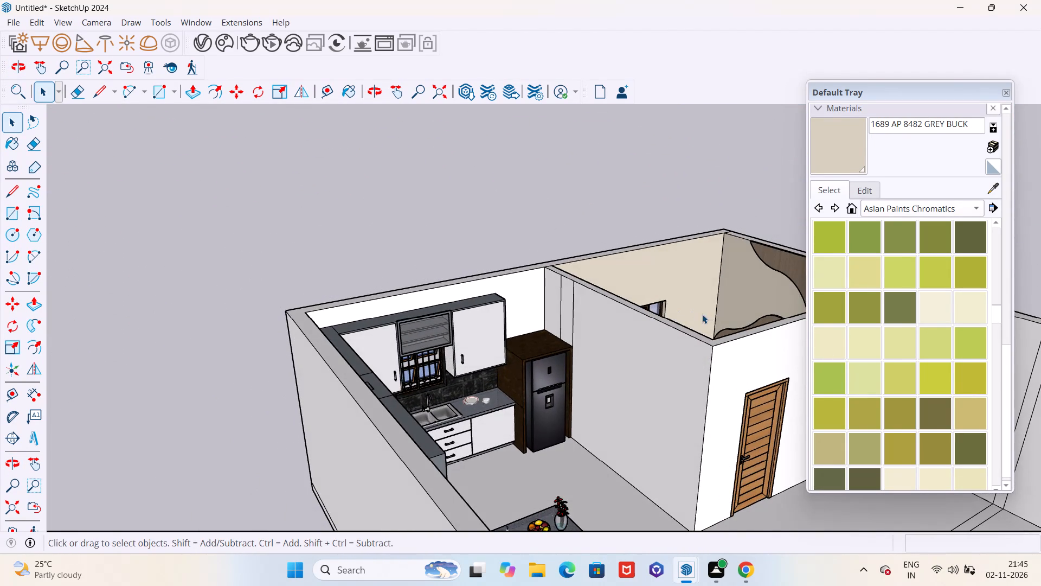
scroll(699, 314, "down", 4)
middle_click_drag(595, 326, 679, 326)
key("e")
scroll(639, 319, "down", 1)
scroll(639, 319, "up", 10)
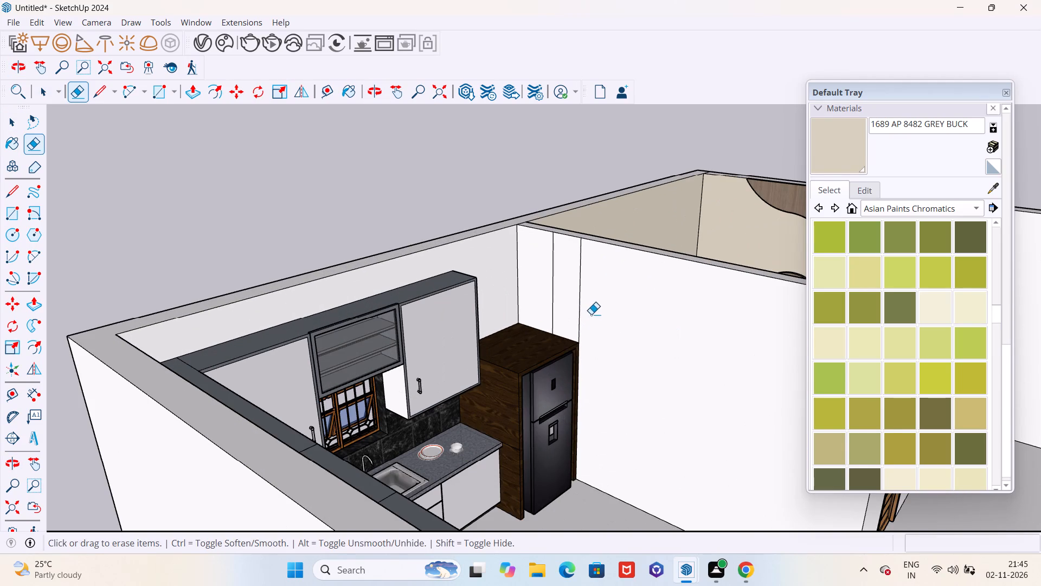
left_click_drag(591, 314, 548, 301)
scroll(534, 328, "down", 6)
Examine the kitchen's cleaned wall, cabinets, hob, sink area and peninsula counter from several angles.
middle_click_drag(578, 338, 410, 374)
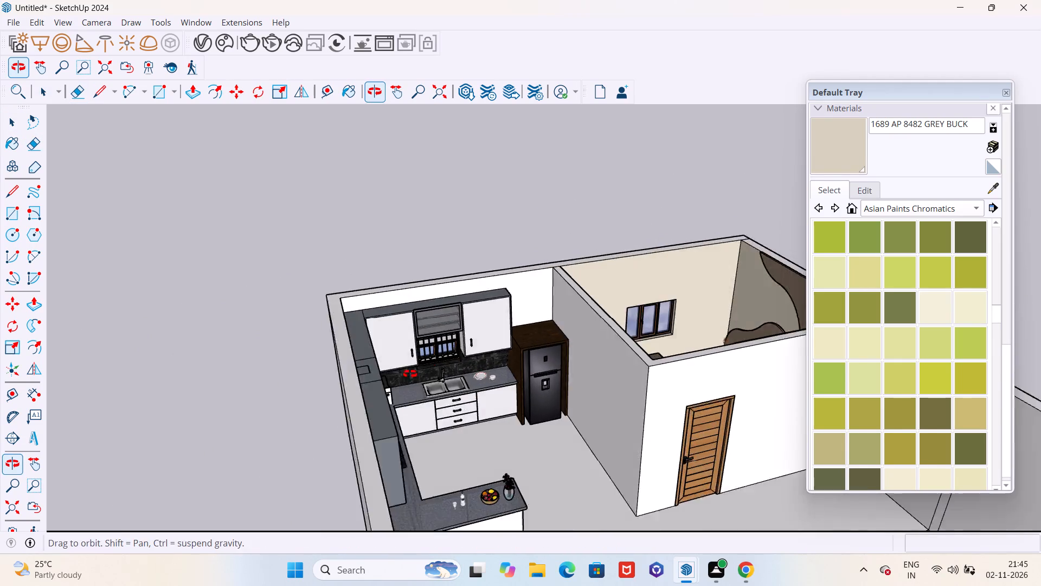
middle_click_drag(410, 374, 406, 375)
scroll(716, 366, "up", 5)
scroll(598, 356, "down", 9)
middle_click_drag(639, 386, 477, 393)
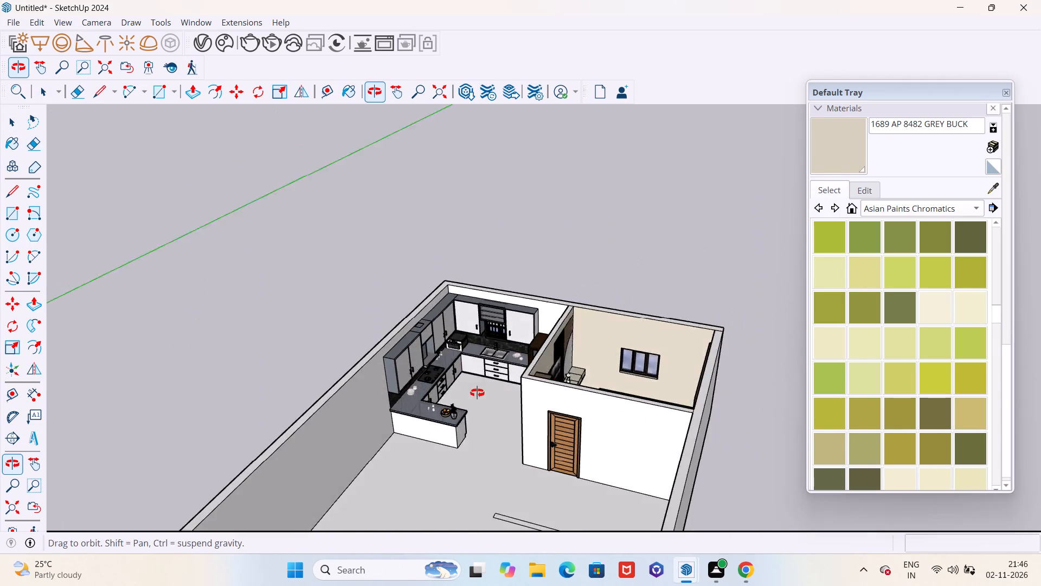
middle_click_drag(477, 393, 518, 324)
scroll(518, 322, "up", 1)
scroll(518, 317, "down", 6)
scroll(486, 319, "up", 10)
scroll(471, 421, "up", 6)
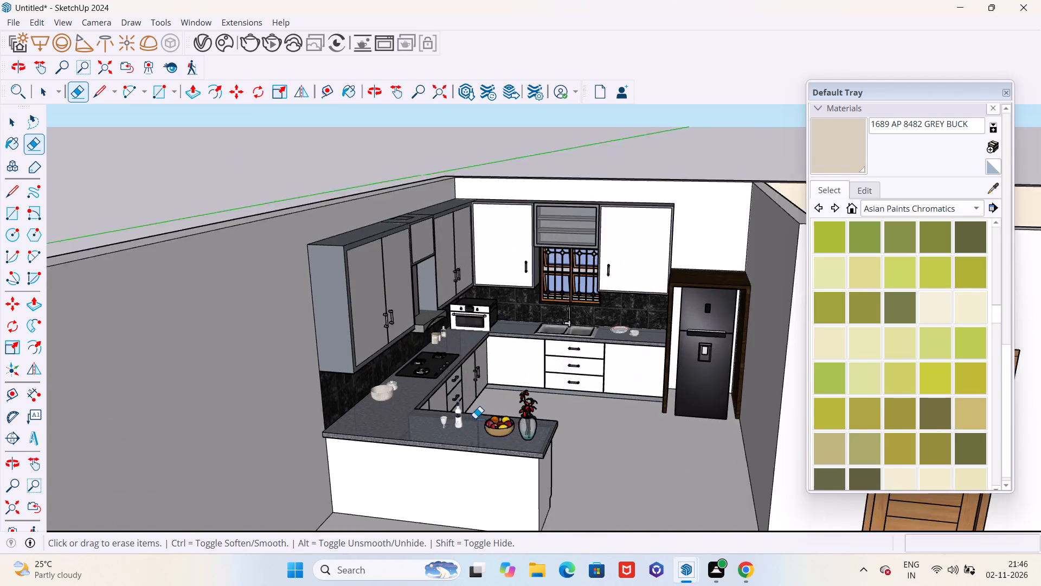
middle_click_drag(531, 438, 424, 393)
scroll(473, 391, "up", 2)
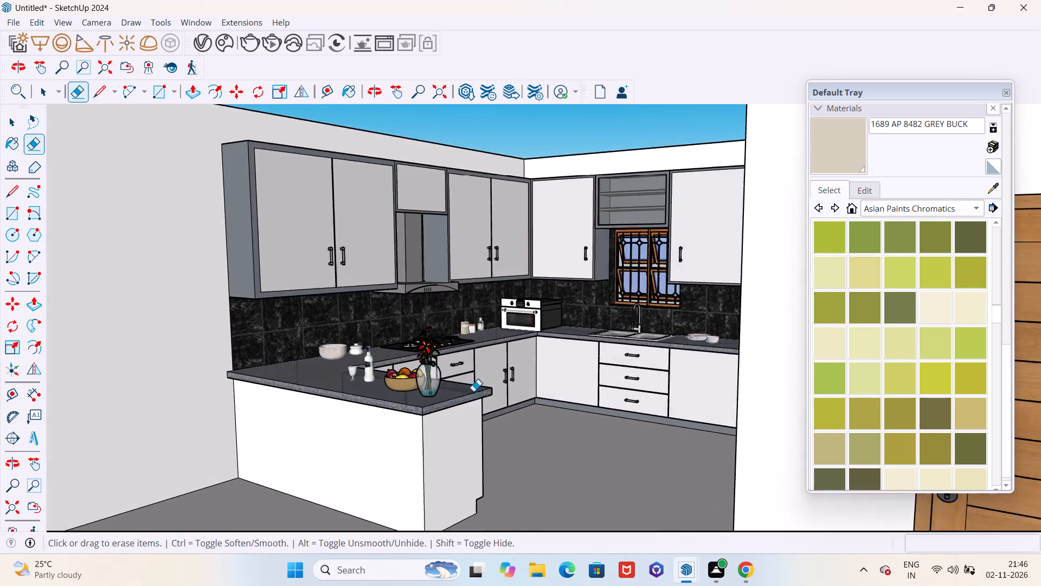
scroll(473, 391, "up", 4)
scroll(451, 380, "down", 5)
middle_click_drag(396, 374, 413, 429)
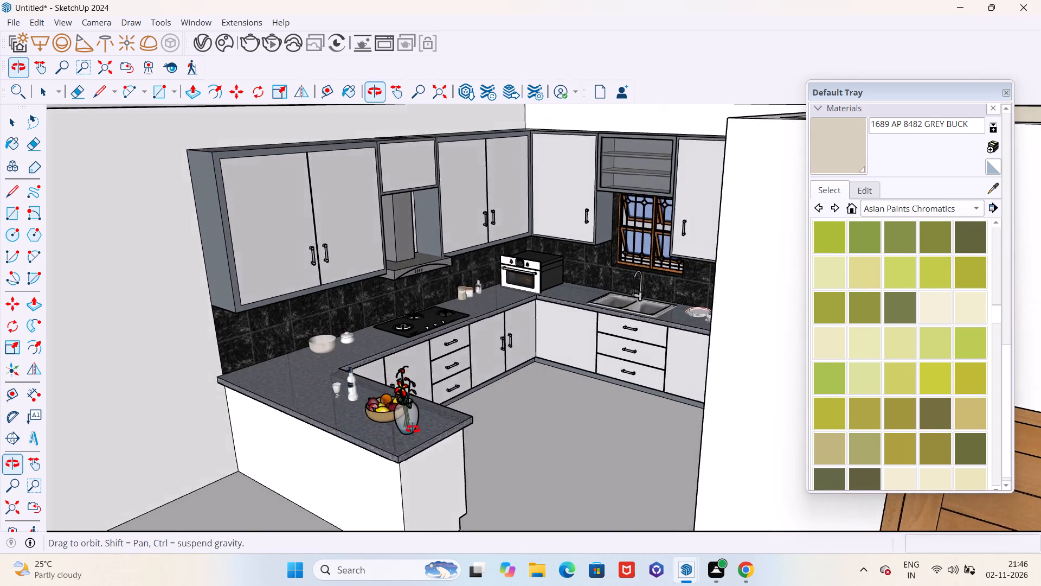
middle_click_drag(413, 429, 471, 450)
scroll(357, 402, "down", 5)
middle_click_drag(330, 400, 452, 443)
scroll(272, 421, "down", 3)
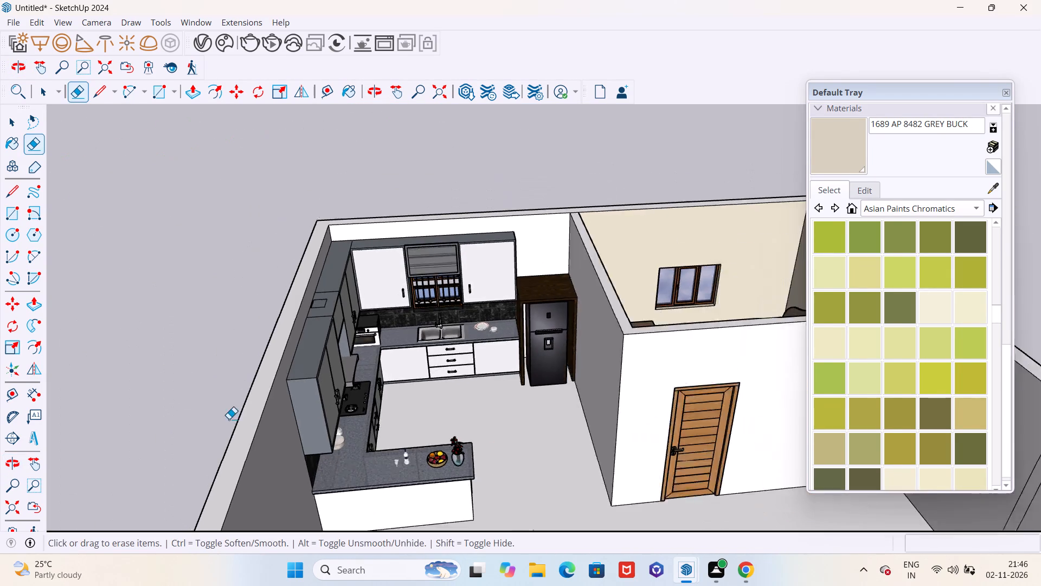
Examine the bedroom's bed, wavy headboard panels and the top of the wardrobe where it meets the wall.
scroll(229, 419, "down", 10)
middle_click_drag(239, 413, 985, 570)
scroll(691, 387, "up", 7)
middle_click_drag(634, 395, 235, 392)
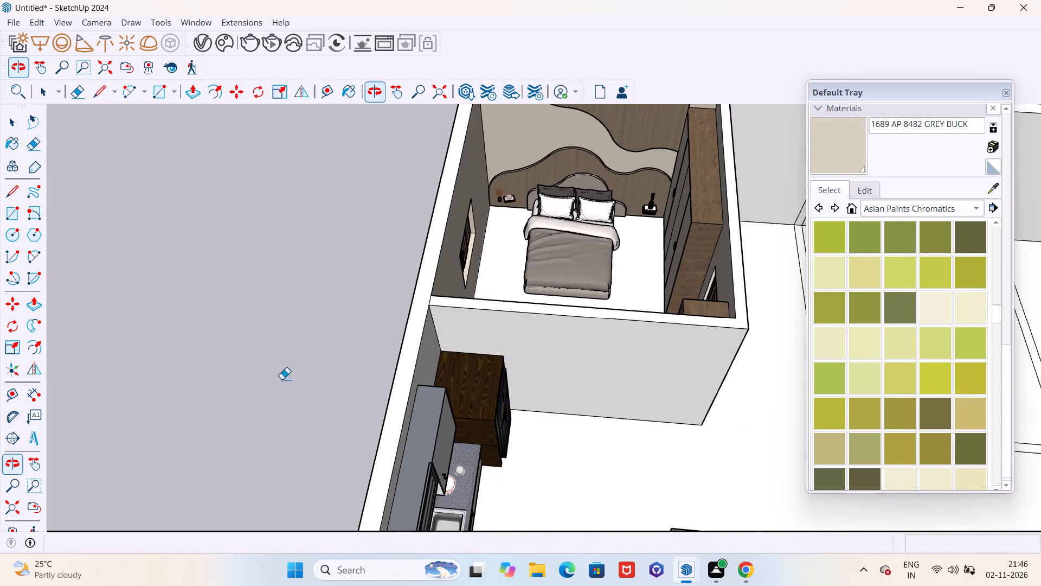
scroll(464, 342, "down", 6)
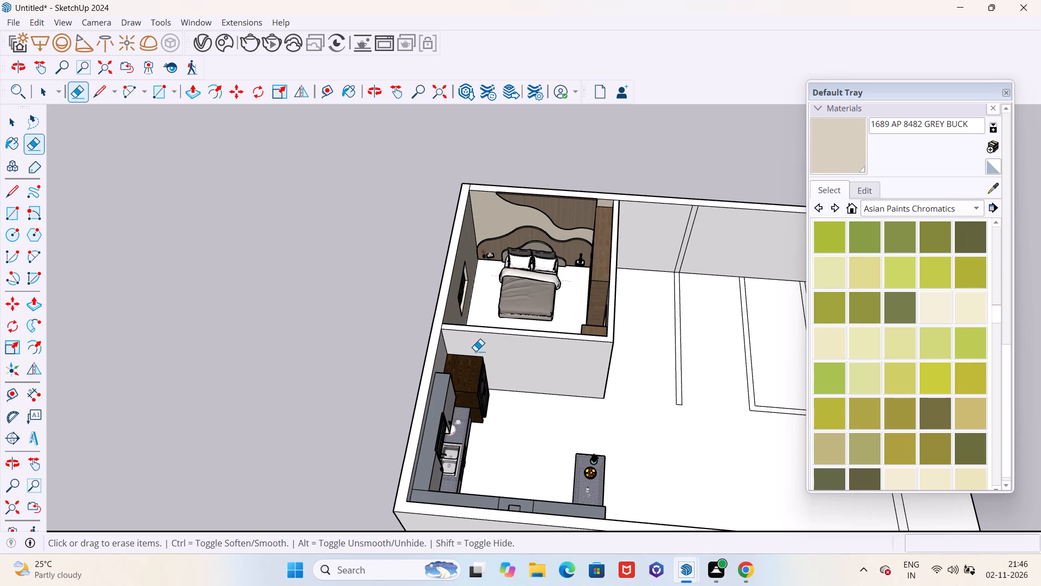
scroll(555, 257, "up", 4)
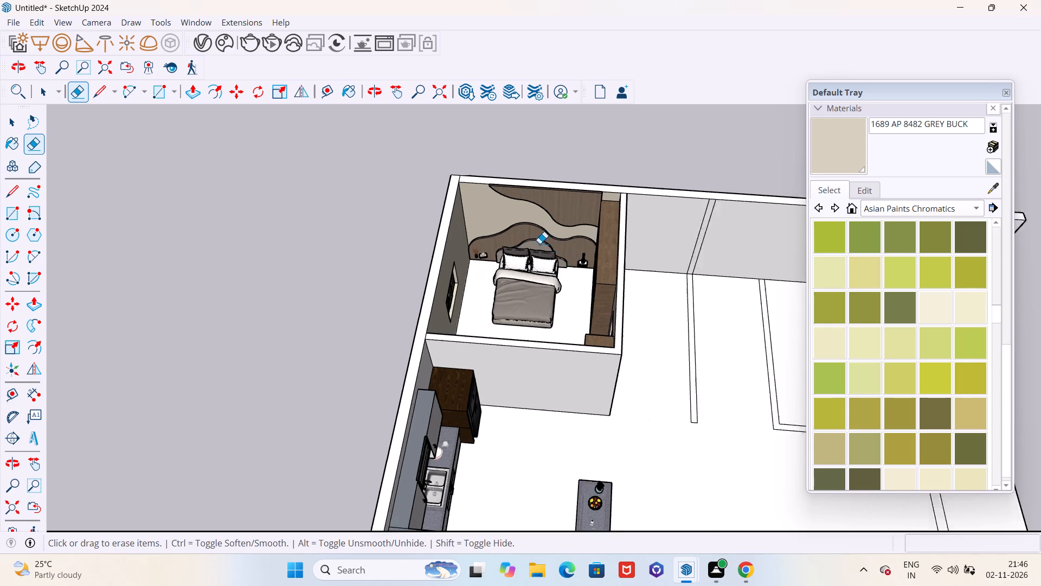
scroll(539, 244, "up", 5)
key("space")
scroll(390, 309, "down", 5)
middle_click_drag(375, 311, 522, 218)
scroll(457, 268, "up", 6)
scroll(496, 332, "up", 5)
scroll(474, 322, "down", 5)
middle_click_drag(404, 347, 397, 346)
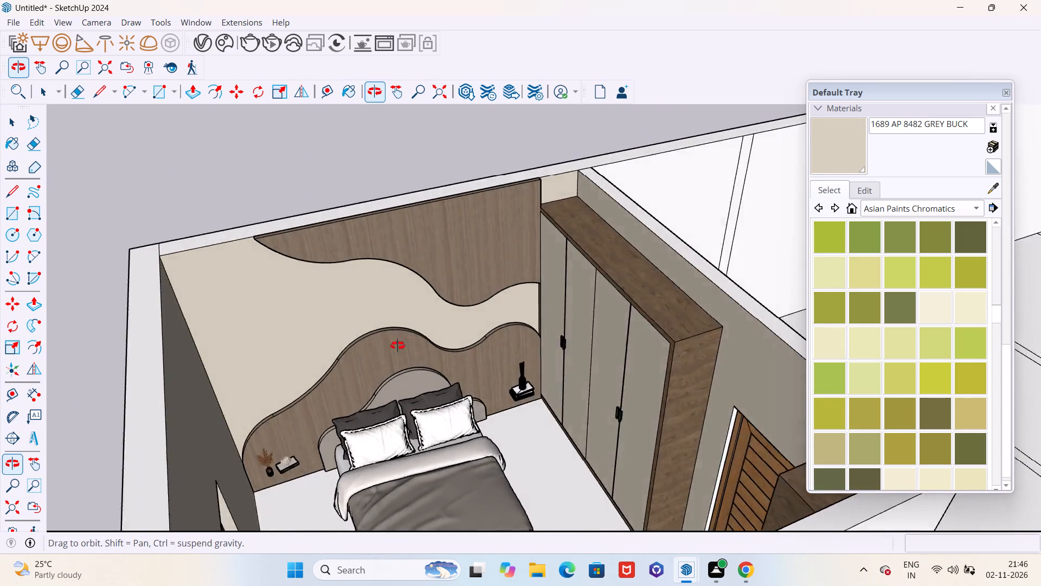
middle_click_drag(397, 346, 271, 357)
scroll(751, 161, "up", 5)
scroll(479, 221, "up", 4)
middle_click_drag(396, 236, 327, 227)
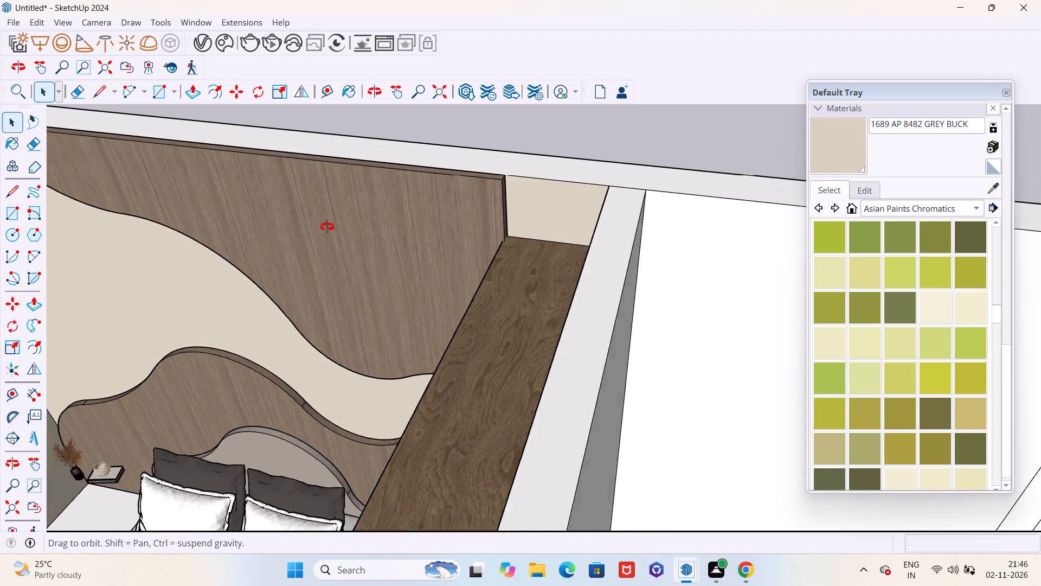
middle_click_drag(327, 227, 157, 219)
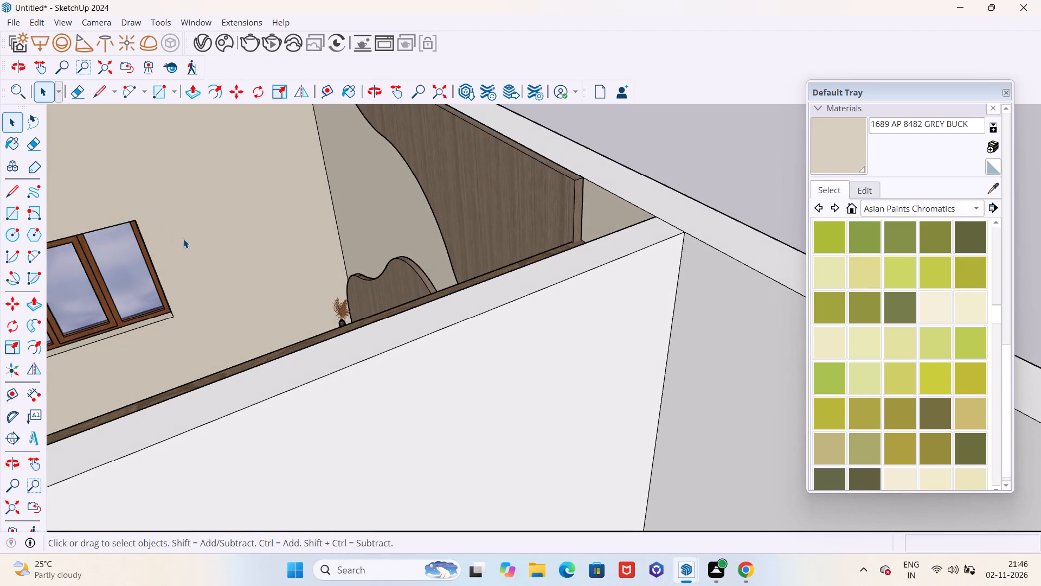
Review the overall apartment layout and the bedroom's window wall, bed and remaining free floor space.
scroll(274, 269, "down", 6)
scroll(330, 295, "down", 5)
middle_click_drag(257, 281, 476, 275)
scroll(506, 269, "down", 5)
scroll(510, 269, "up", 1)
scroll(510, 269, "down", 1)
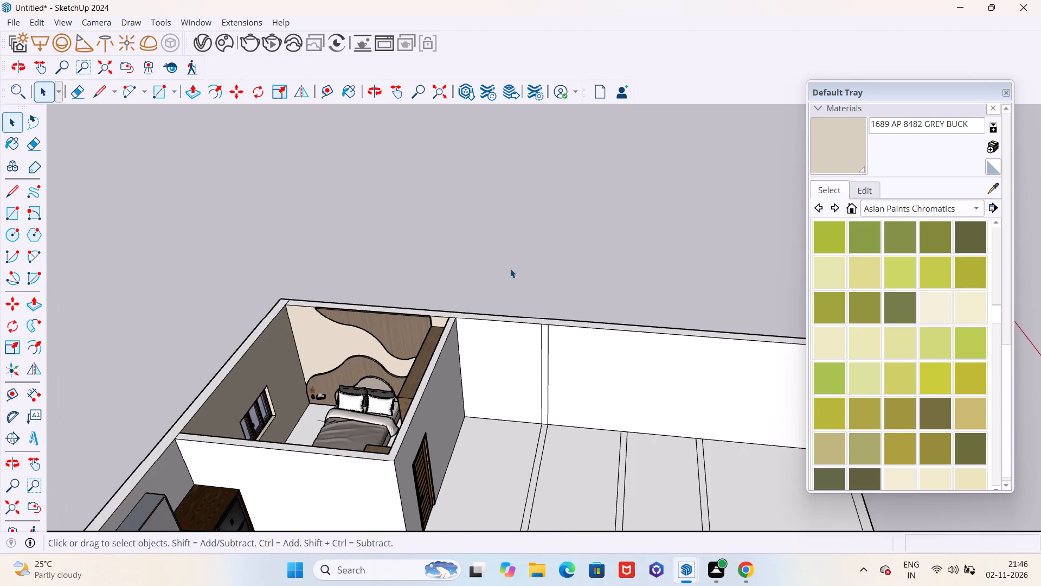
scroll(479, 271, "down", 6)
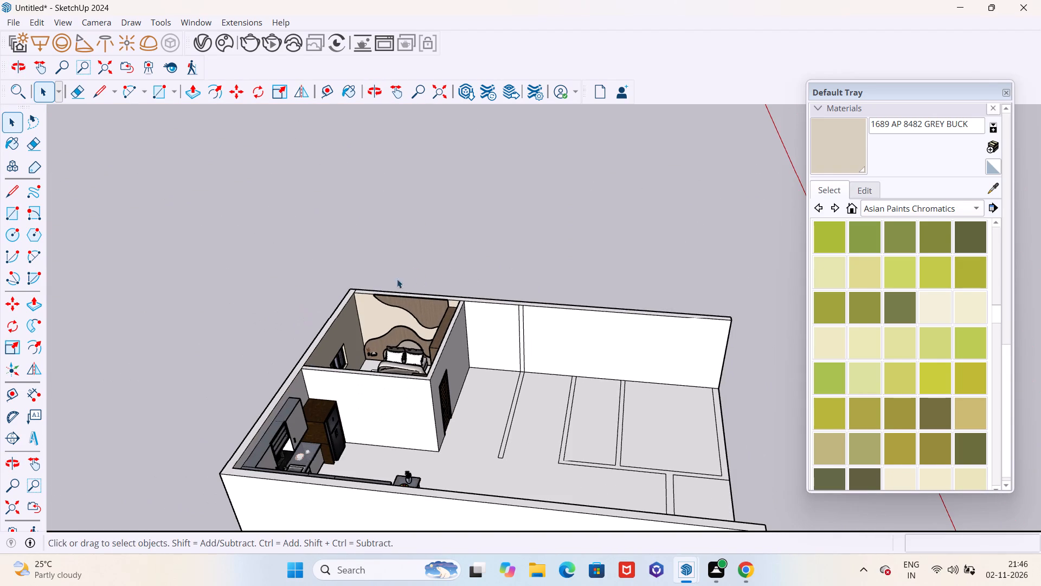
middle_click_drag(387, 291, 423, 330)
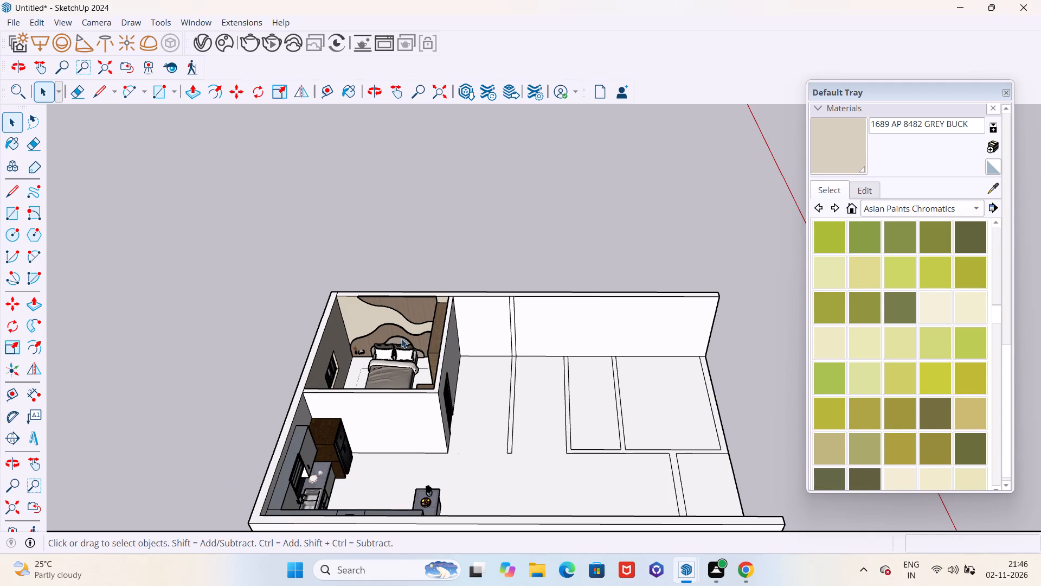
scroll(371, 341, "up", 7)
scroll(408, 384, "up", 6)
scroll(406, 351, "down", 1)
middle_click_drag(406, 351, 208, 386)
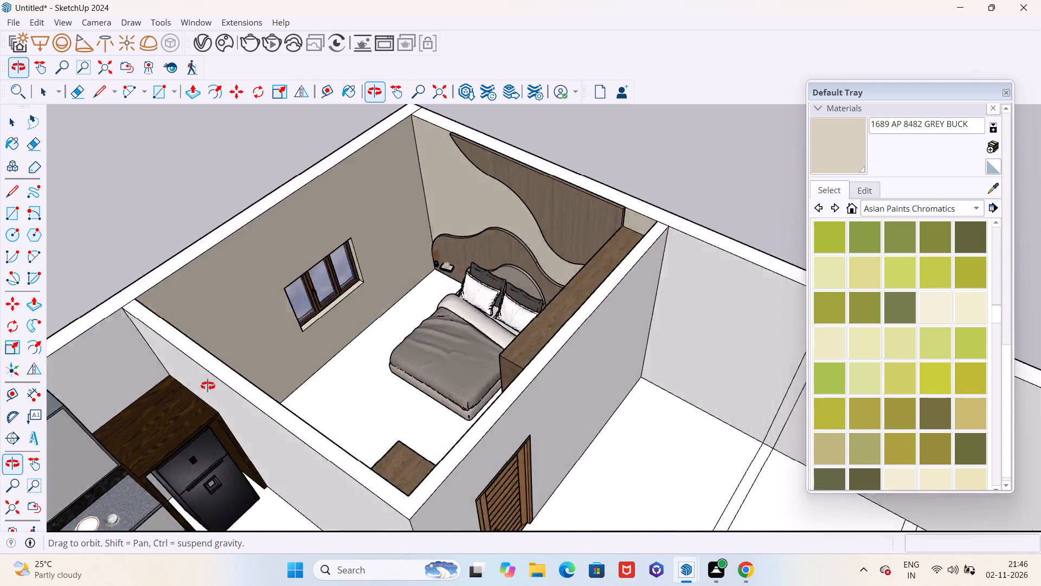
middle_click_drag(208, 386, 108, 386)
scroll(659, 180, "up", 6)
scroll(555, 237, "down", 6)
middle_click_drag(474, 320, 331, 197)
scroll(447, 190, "up", 2)
scroll(448, 190, "down", 1)
scroll(448, 190, "up", 3)
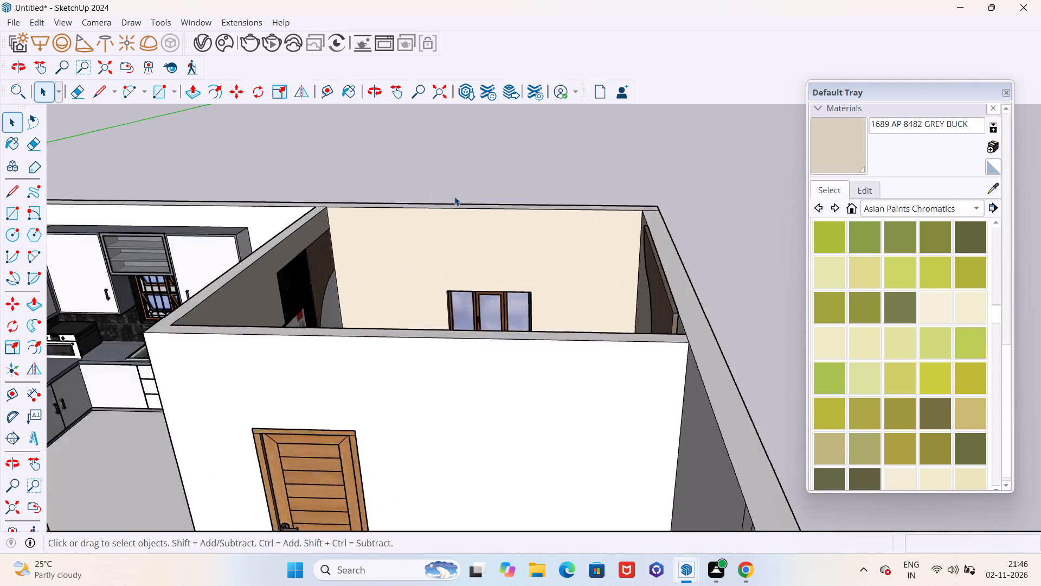
scroll(454, 196, "up", 9)
scroll(498, 300, "down", 2)
middle_click_drag(502, 341, 317, 273)
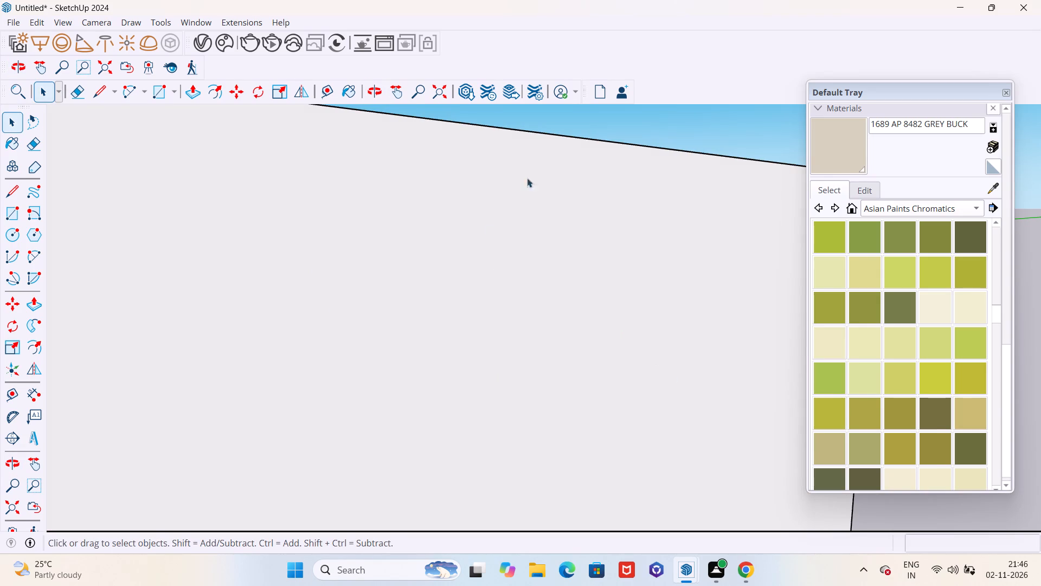
left_click(433, 87)
middle_click_drag(454, 231, 974, 436)
scroll(595, 441, "down", 10)
scroll(534, 253, "up", 9)
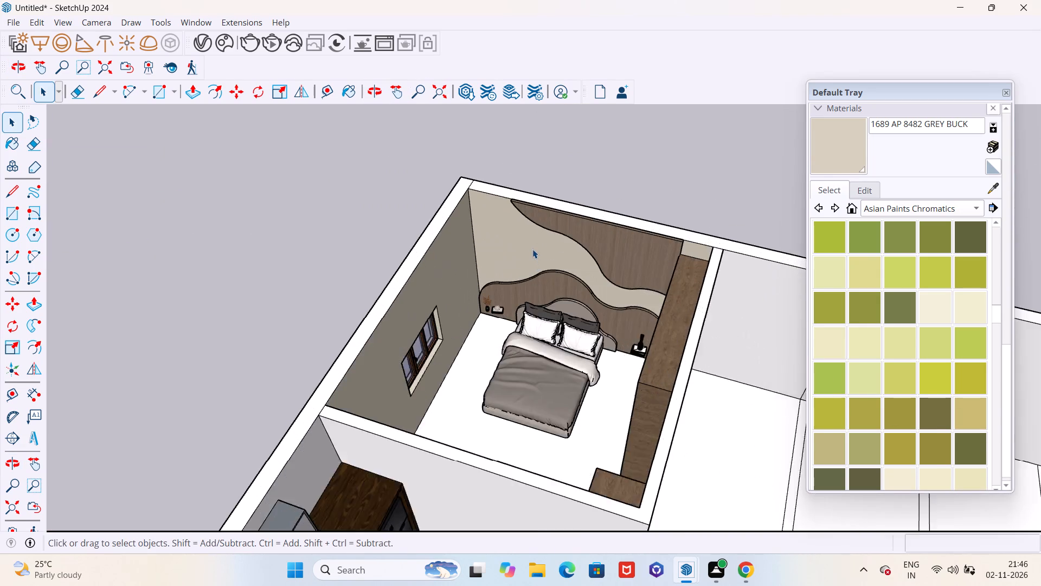
scroll(532, 249, "up", 5)
middle_click_drag(530, 277, 298, 283)
scroll(513, 314, "down", 5)
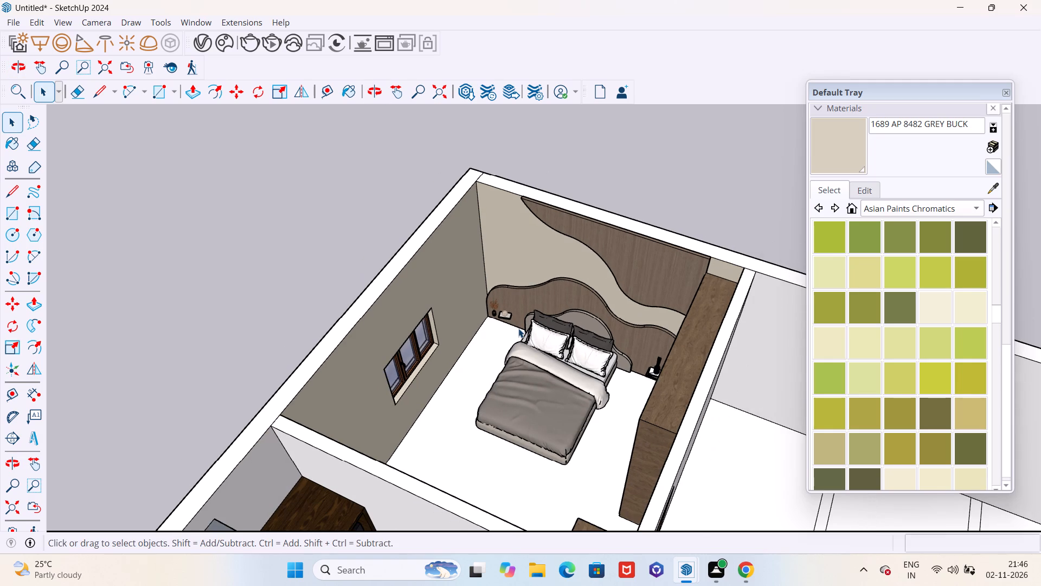
scroll(492, 322, "down", 4)
middle_click_drag(478, 366, 404, 307)
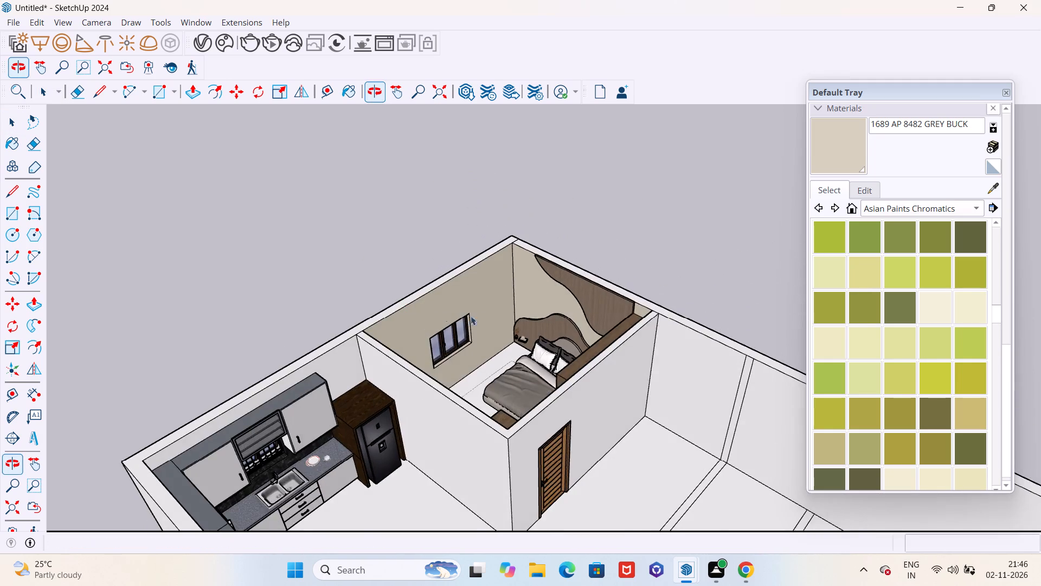
scroll(478, 315, "up", 11)
scroll(465, 355, "down", 4)
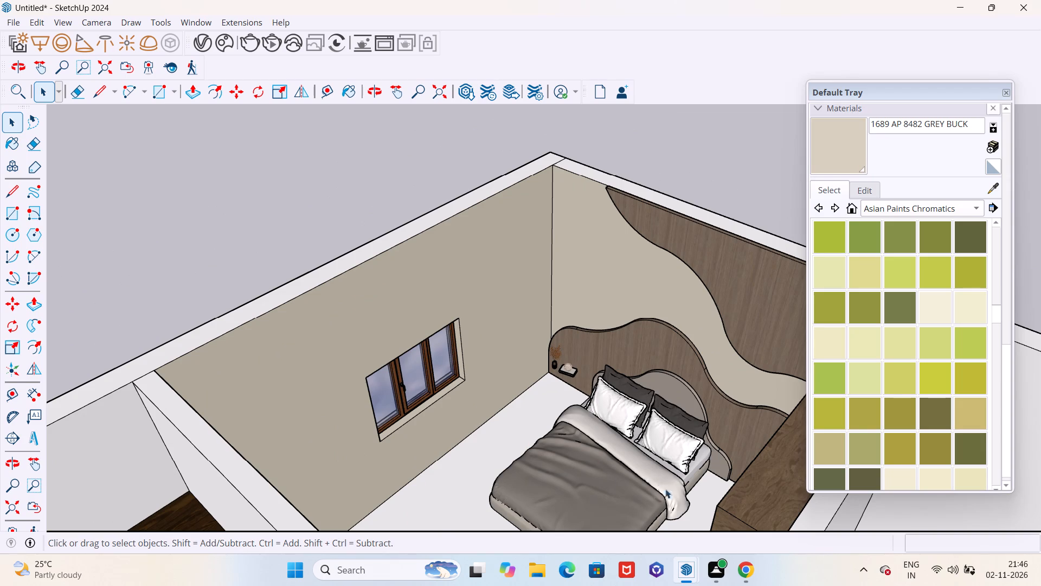
Switch to Chrome and close the Bedroom Interior, bedroom window, Pinterest and timber cabinet pages, keeping the bedroom image search open.
left_click(749, 570)
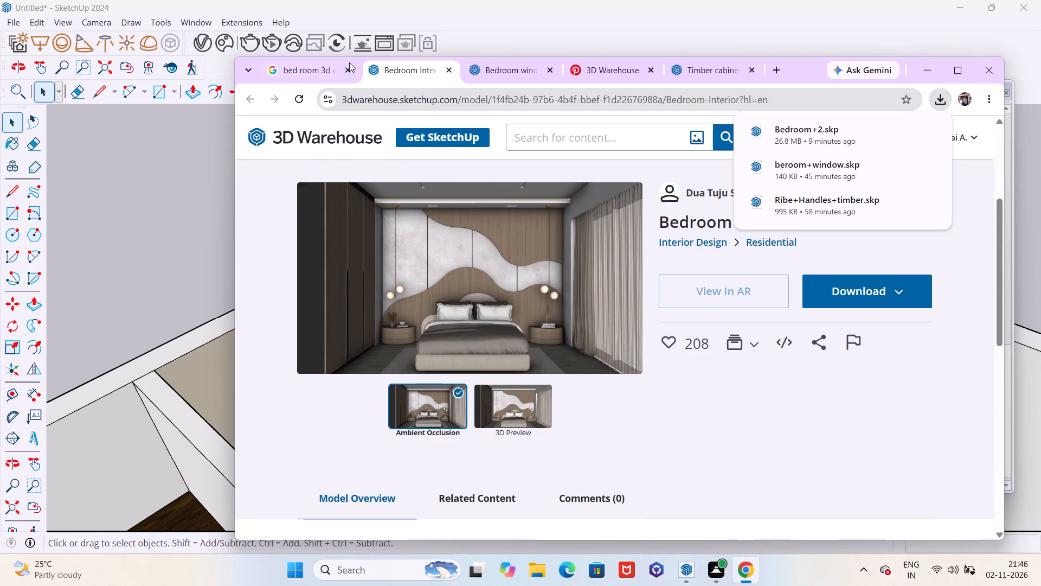
left_click(307, 63)
left_click(445, 70)
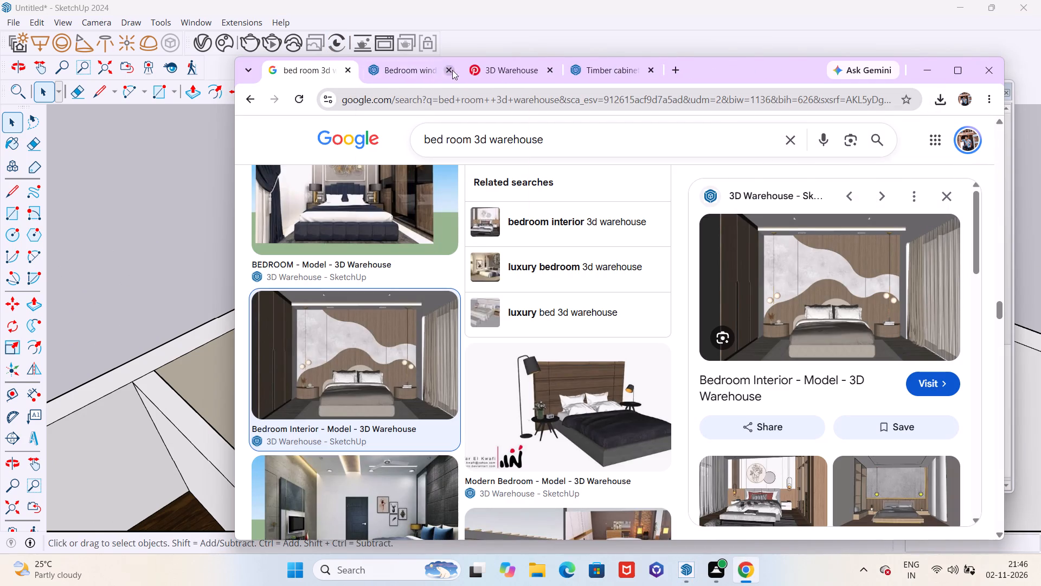
left_click(444, 69)
left_click(444, 69)
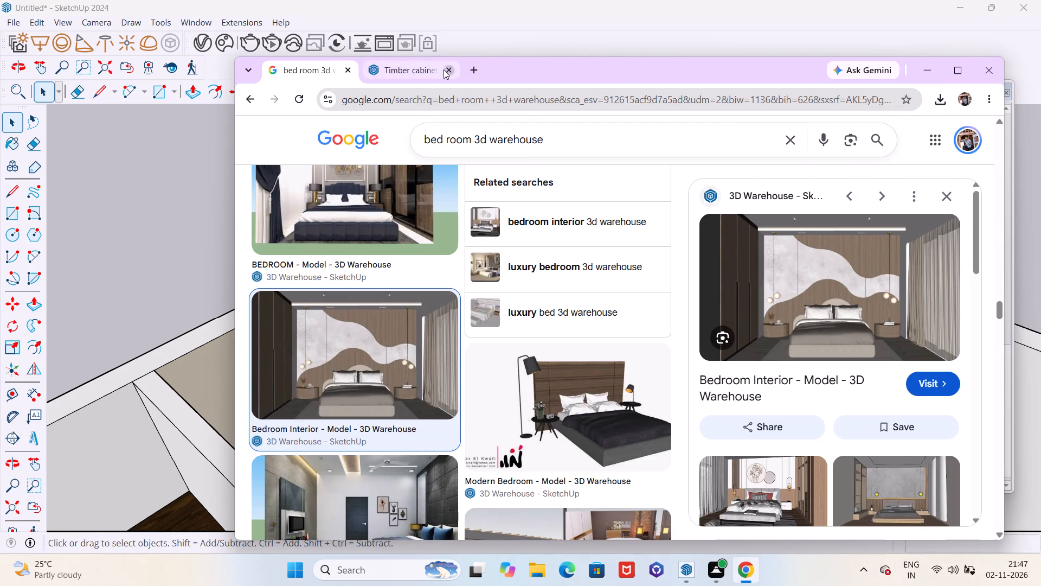
left_click(444, 69)
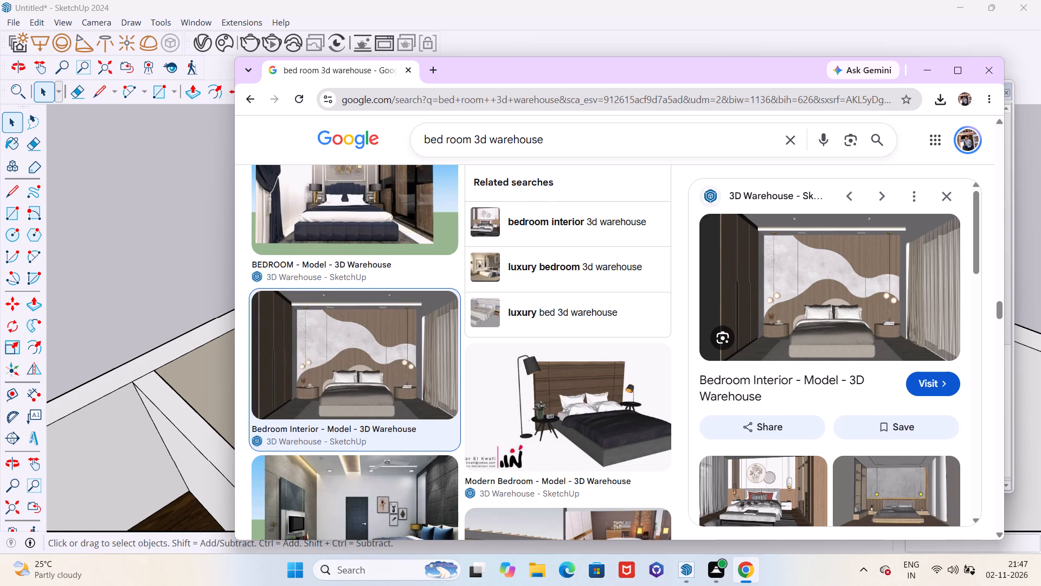
Replace the image search query with "bedroom window courtains 3d warehouse" and run the search.
left_click(471, 139)
key("BackSpace")
key("BackSpace")
key("BackSpace")
key("BackSpace")
key("BackSpace")
key("BackSpace")
key("BackSpace")
key("BackSpace")
key("BackSpace")
key("BackSpace")
key("BackSpace")
key("BackSpace")
key("BackSpace")
key("BackSpace")
key("BackSpace")
key("BackSpace")
key("BackSpace")
key("BackSpace")
key("BackSpace")
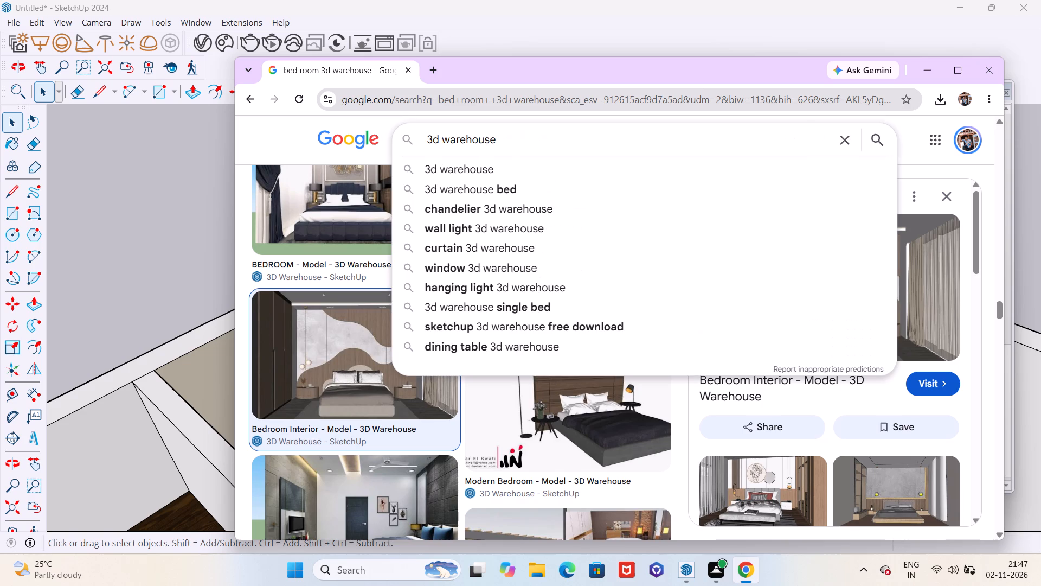
type("bed")
key("space")
key("BackSpace")
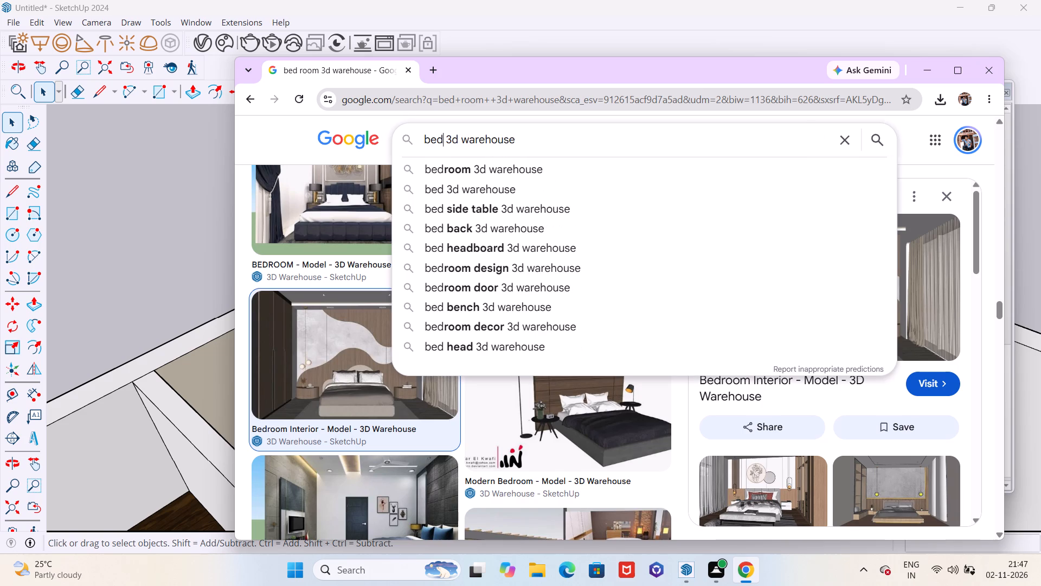
type("room")
key("space")
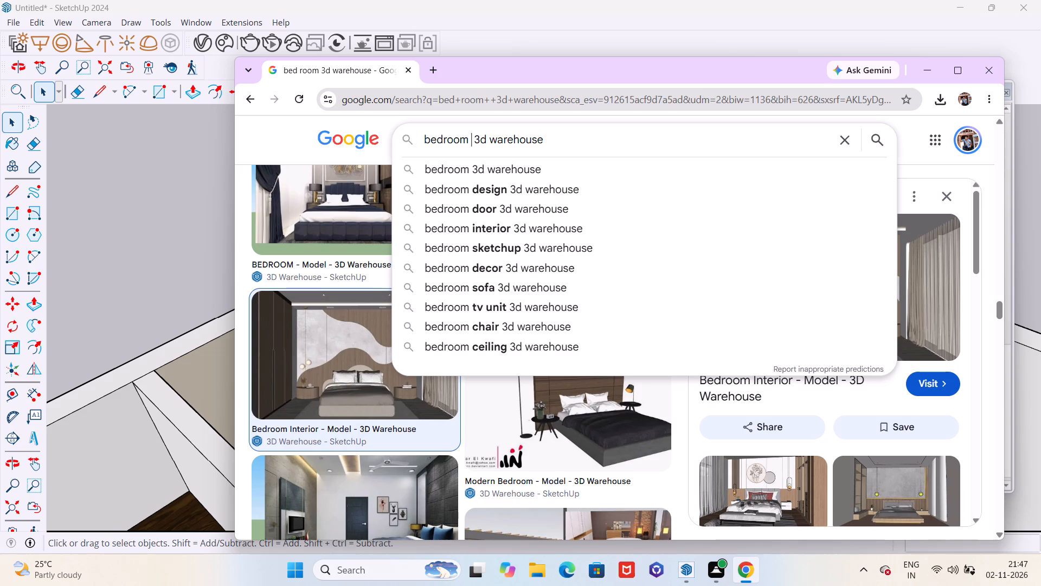
type("window")
key("space")
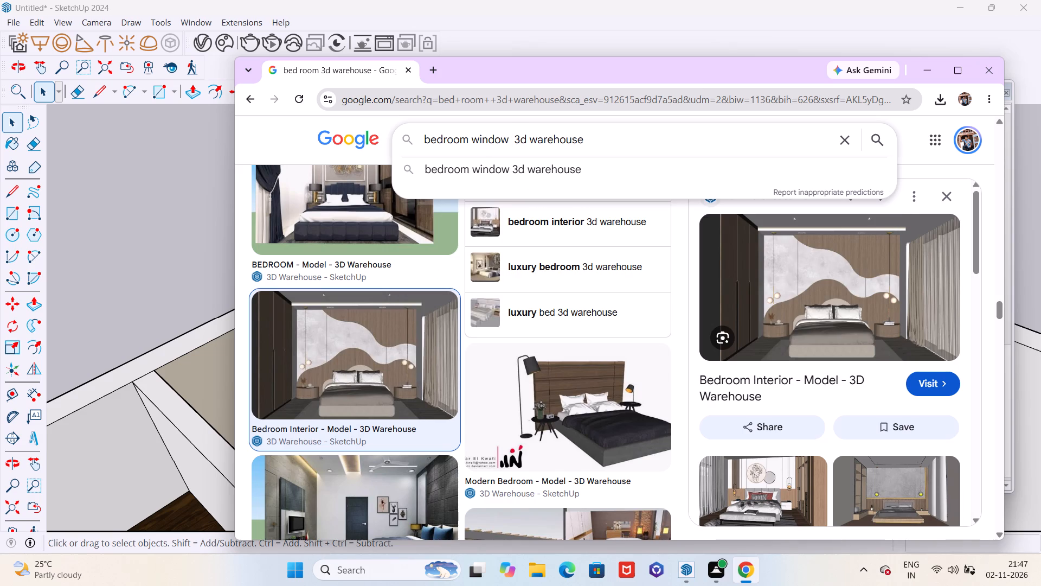
type("courtains")
key("Return")
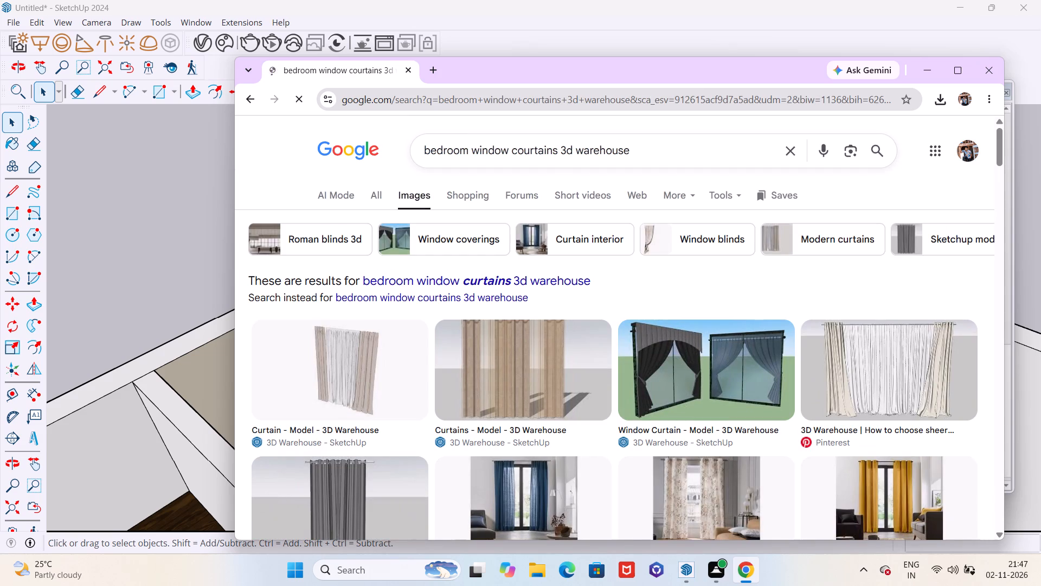
Look through the curtain image results for a 3D Warehouse model suited to the bedroom window.
scroll(722, 366, "down", 3)
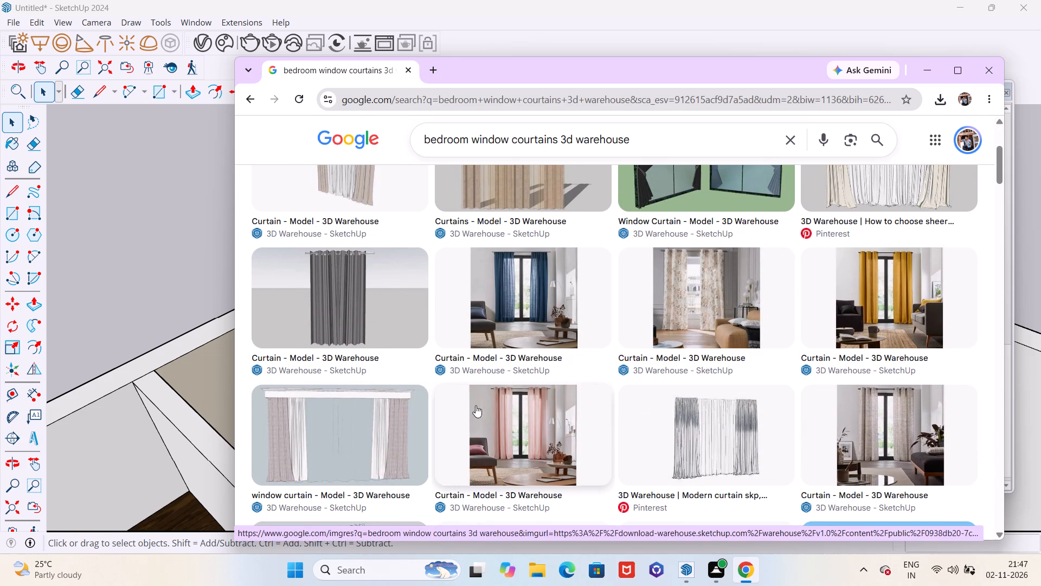
scroll(671, 370, "down", 5)
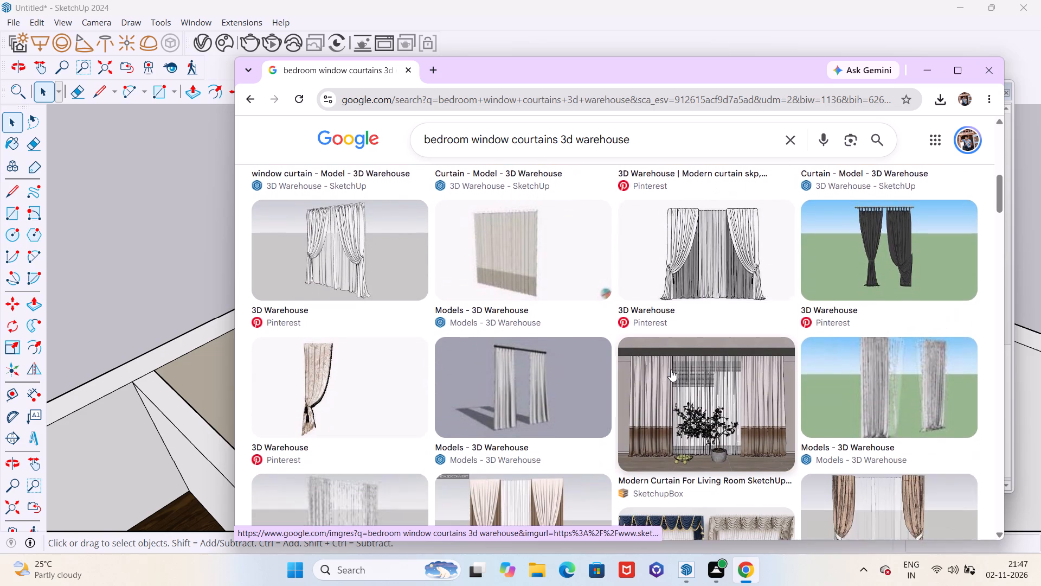
scroll(671, 370, "down", 2)
scroll(671, 370, "up", 7)
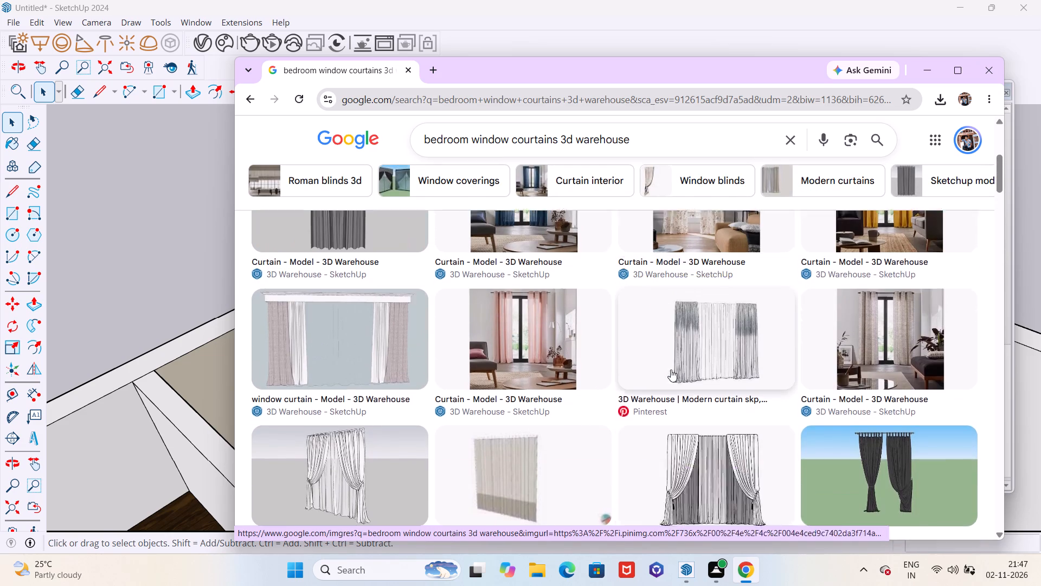
scroll(628, 375, "up", 4)
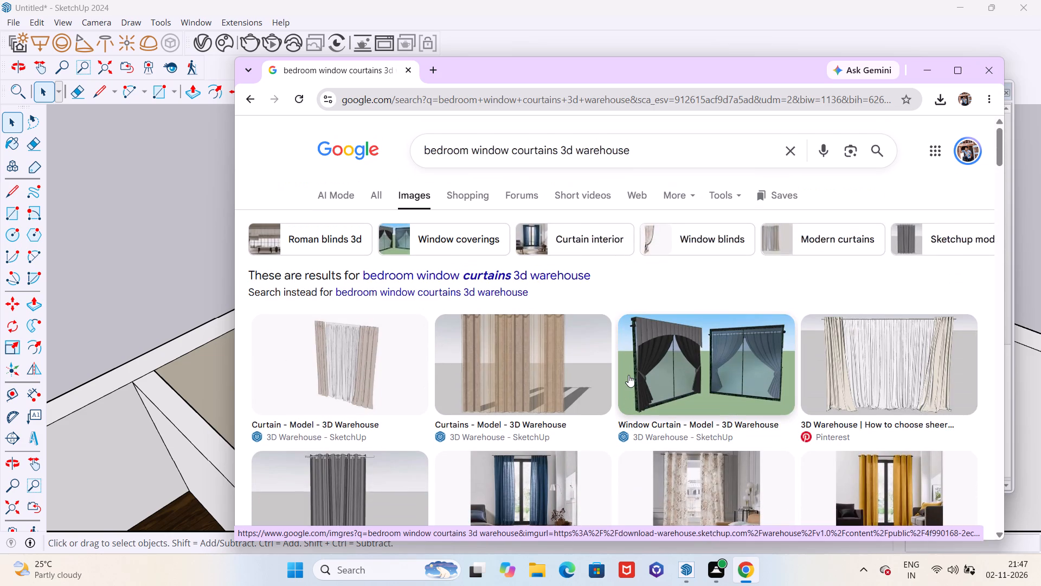
scroll(532, 374, "down", 3)
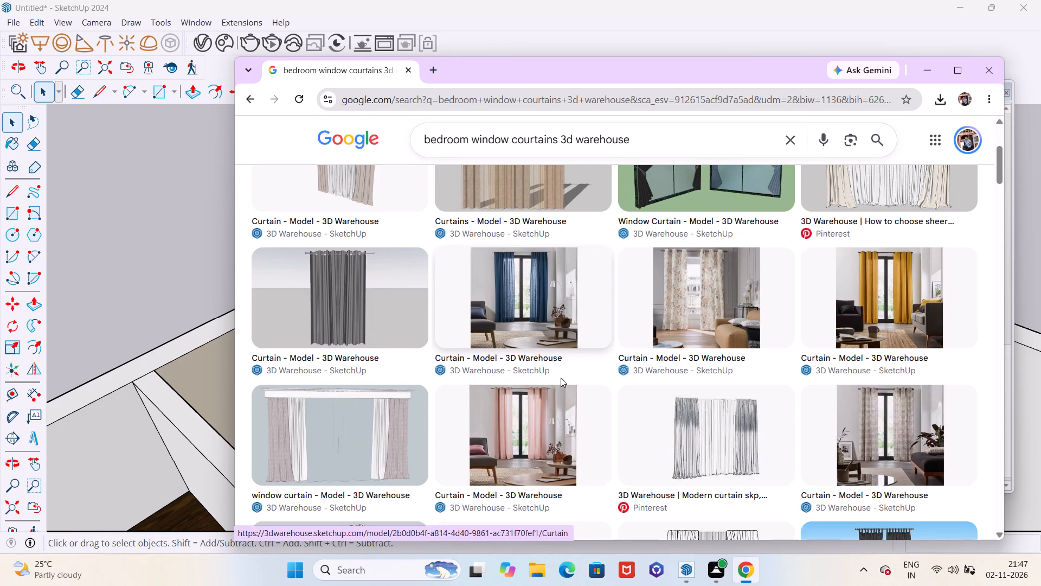
scroll(577, 375, "down", 3)
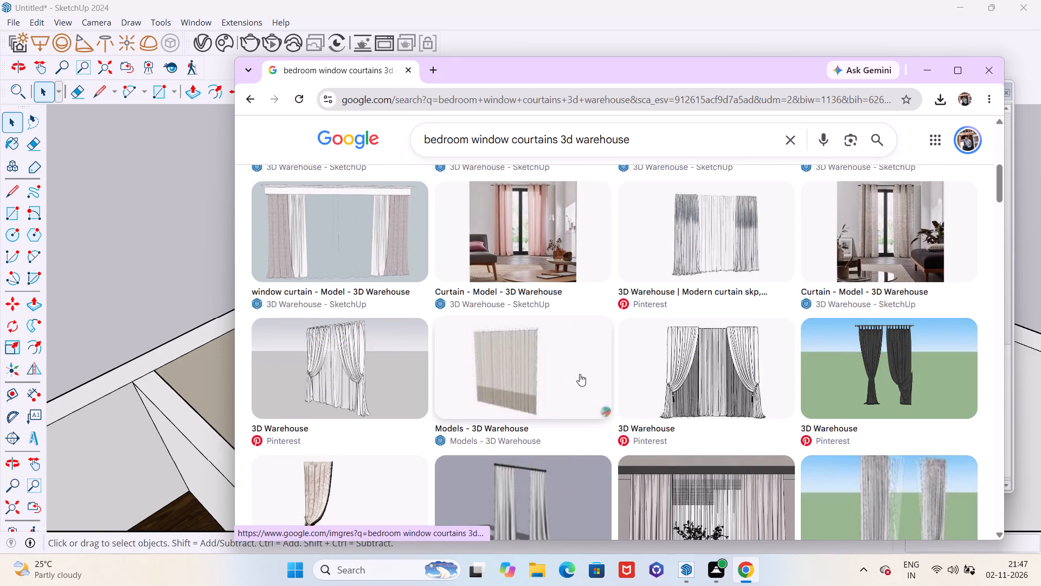
scroll(580, 373, "down", 5)
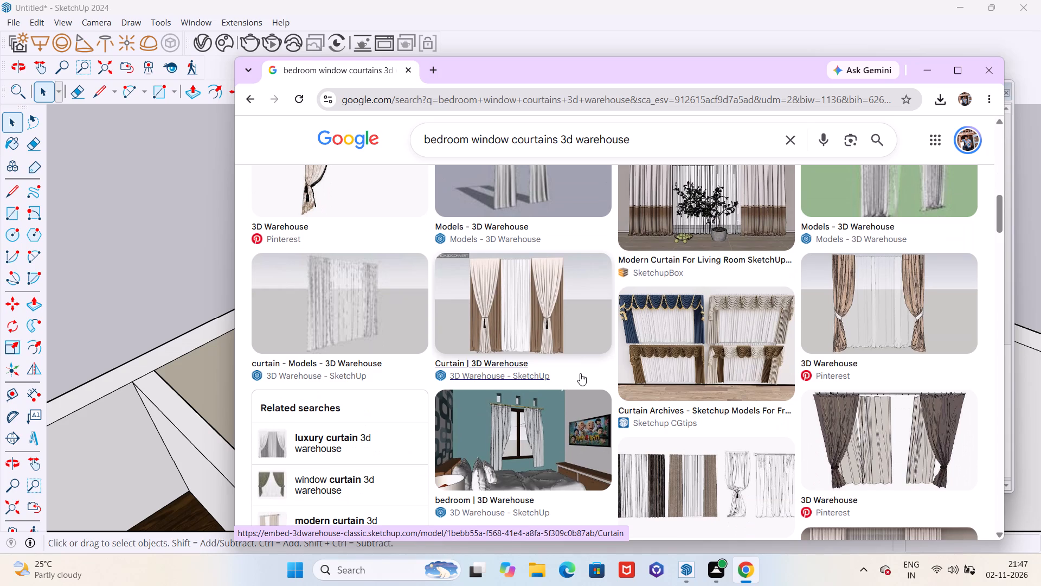
scroll(580, 373, "down", 2)
Open the 3D Warehouse "bedroom" model with white curtains and teal walls and download it.
left_click(493, 291)
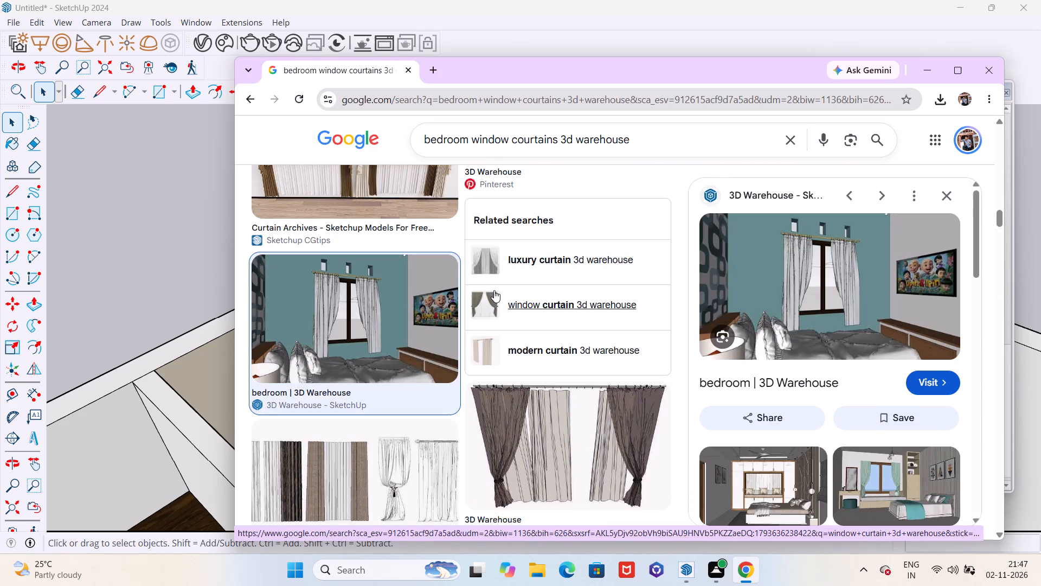
left_click(918, 381)
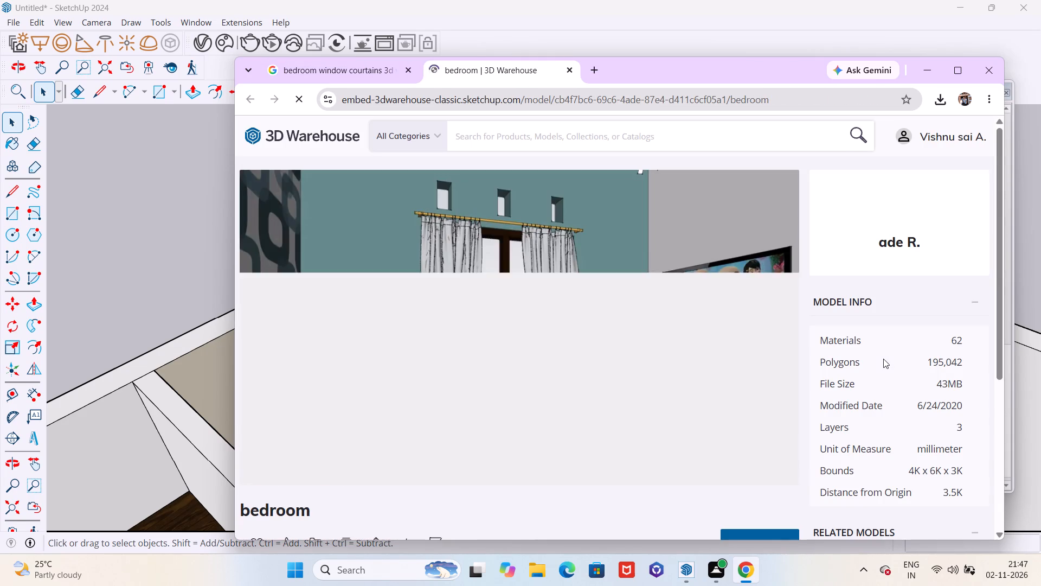
scroll(758, 364, "down", 2)
left_click(756, 406)
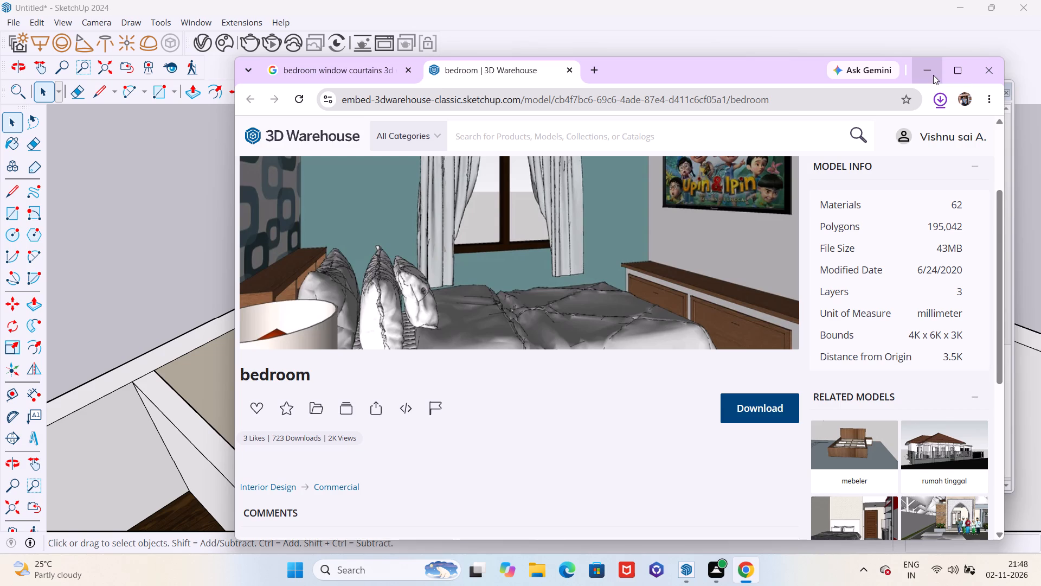
Switch to SketchUp, import the downloaded bedroom+kids file and place it on the empty ground beside the apartment.
left_click(933, 75)
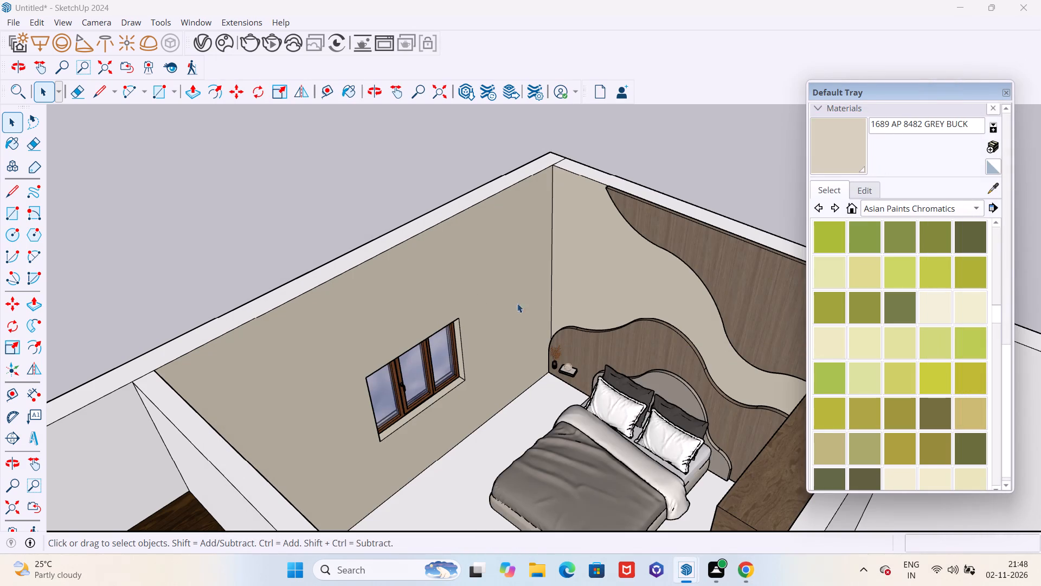
scroll(406, 260, "down", 5)
middle_click_drag(552, 358, 360, 307)
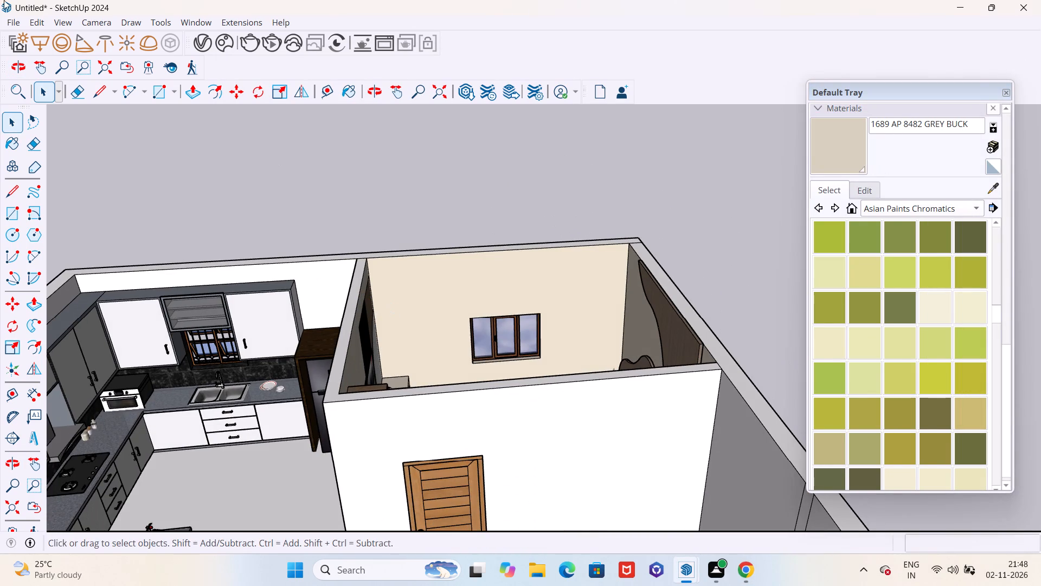
left_click(20, 21)
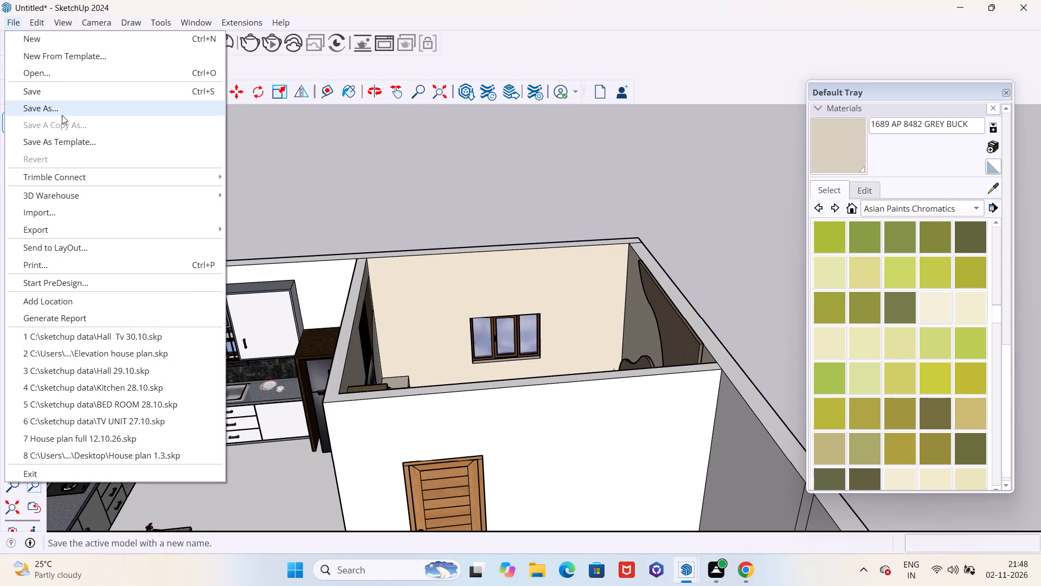
left_click(90, 215)
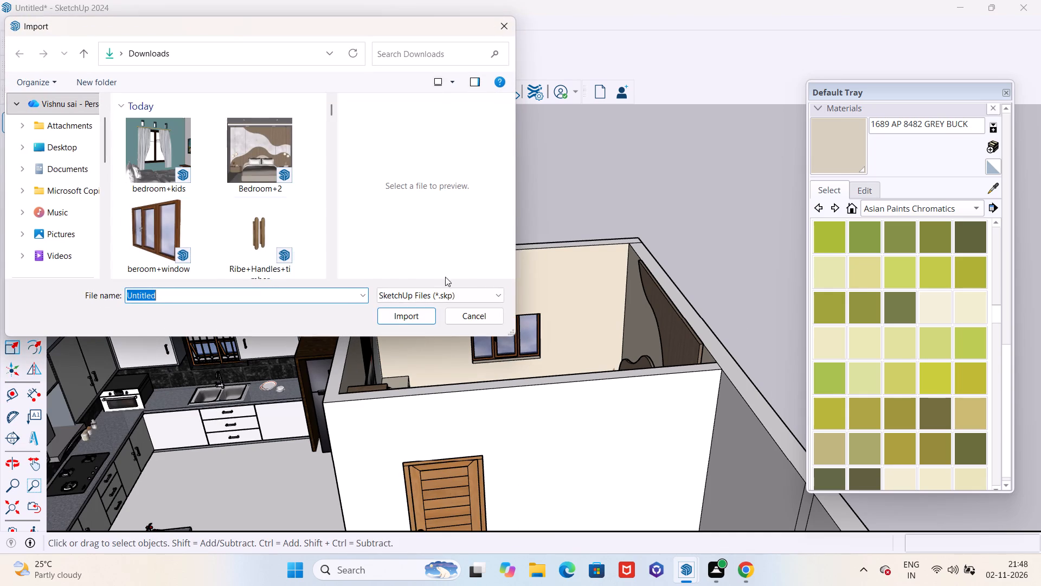
left_click(176, 139)
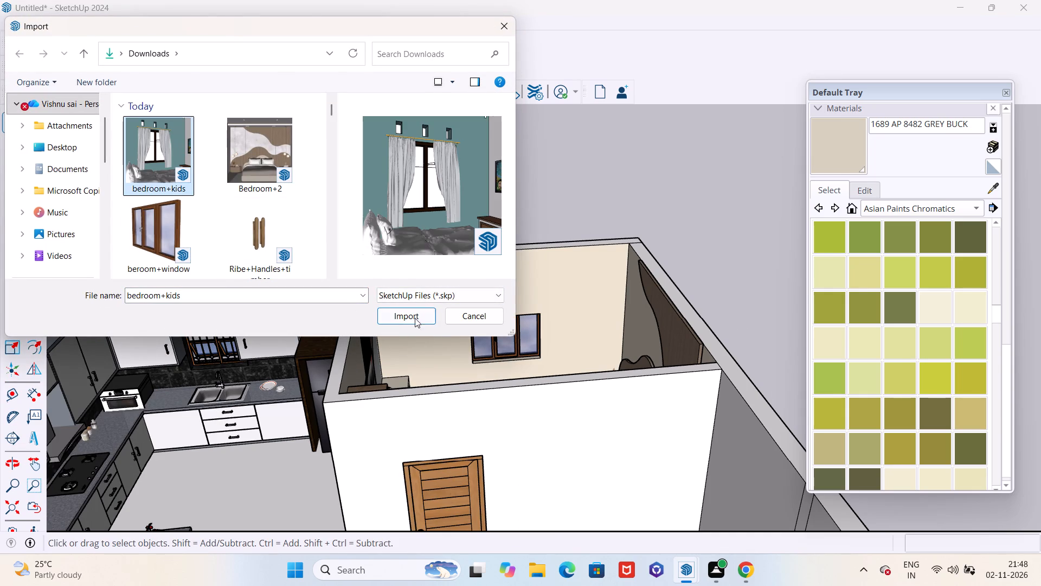
left_click(402, 314)
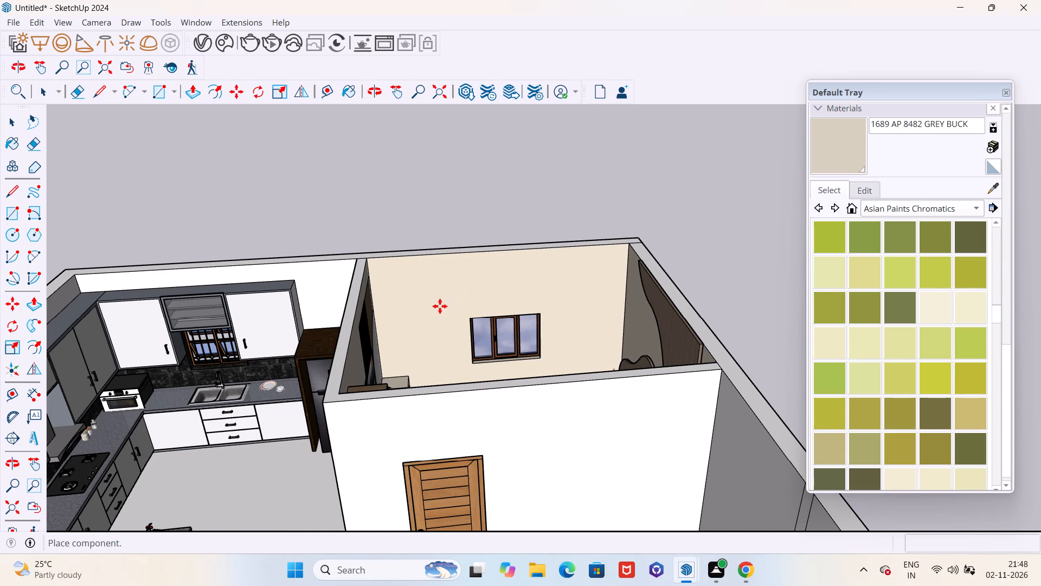
scroll(338, 294, "down", 12)
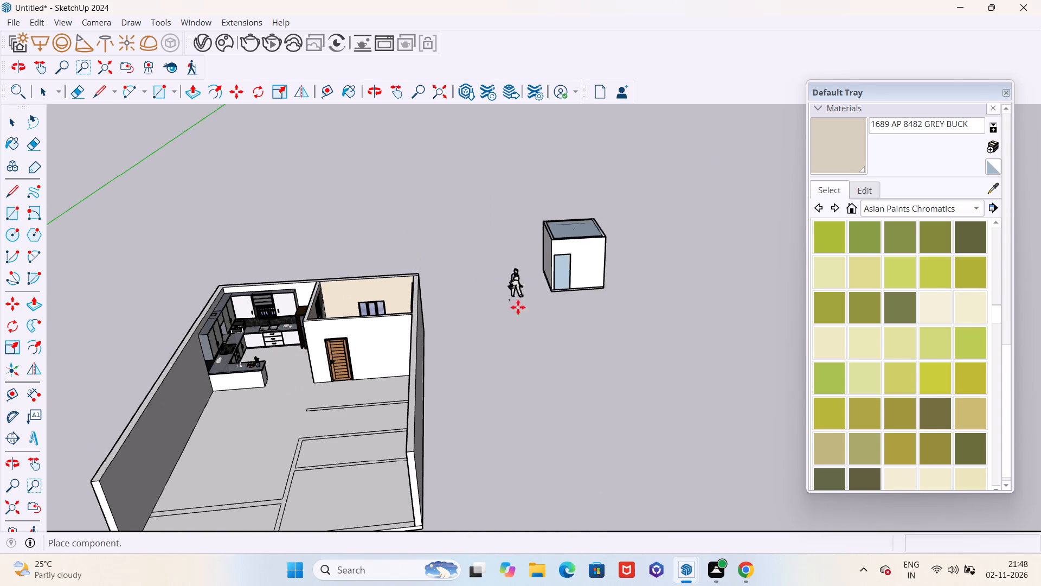
left_click(548, 334)
Open the imported bedroom component for editing and delete the standing human figure.
scroll(627, 359, "down", 1)
middle_click_drag(526, 364, 182, 300)
middle_click_drag(626, 374, 619, 375)
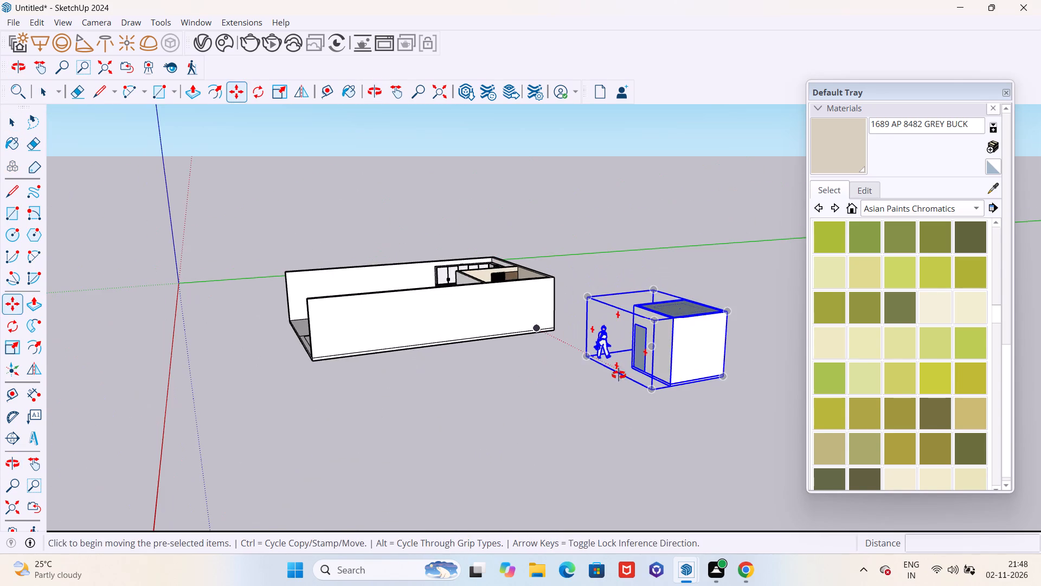
middle_click_drag(619, 375, 50, 330)
scroll(91, 320, "up", 1)
middle_click_drag(441, 339, 1040, 507)
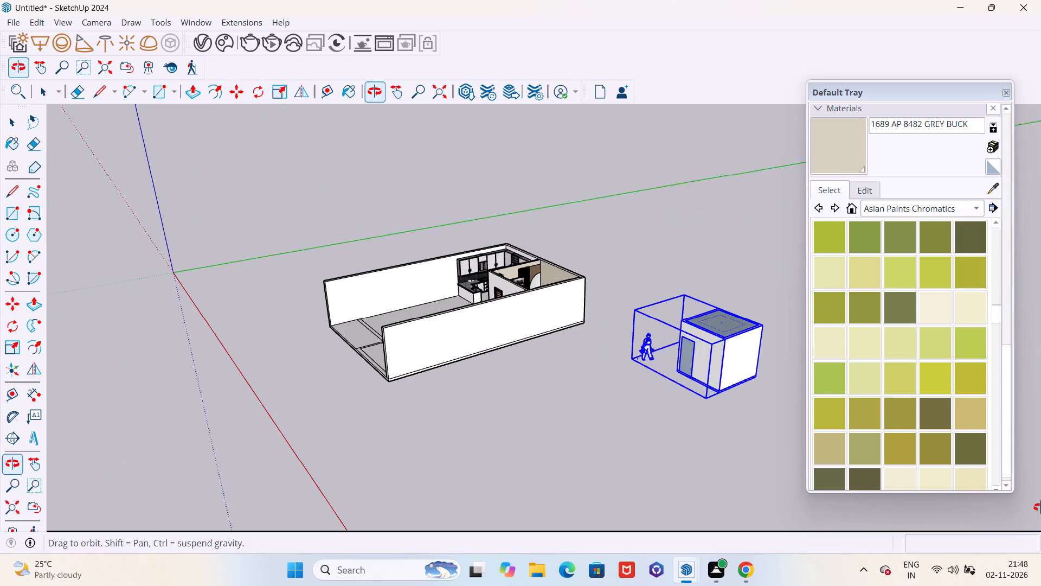
middle_click_drag(1040, 507, 1040, 503)
middle_click_drag(588, 455, 689, 451)
scroll(748, 349, "up", 5)
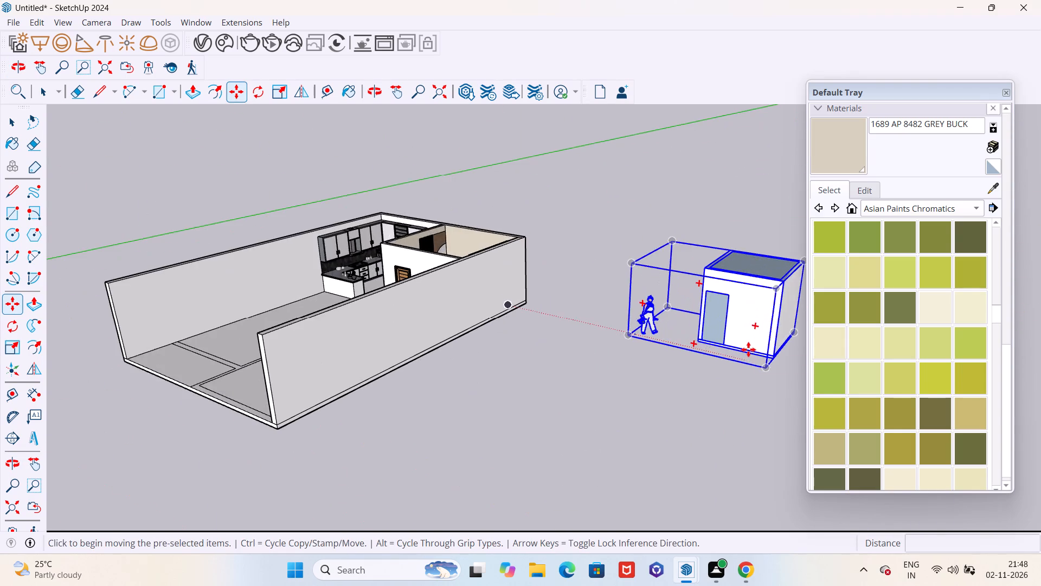
scroll(748, 349, "up", 5)
scroll(386, 396, "down", 5)
middle_click_drag(332, 409, 394, 390)
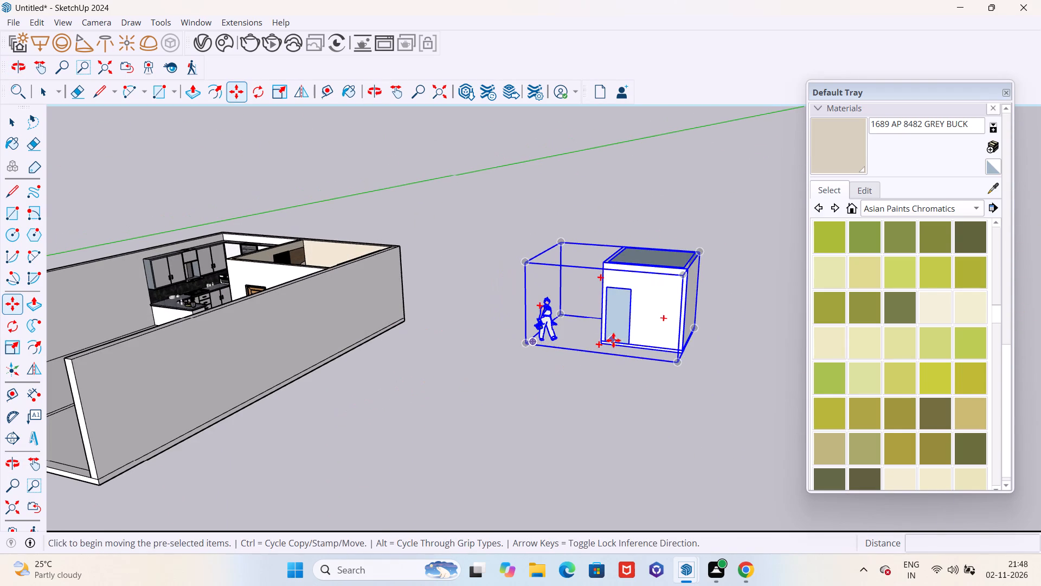
scroll(761, 244, "up", 8)
scroll(710, 276, "up", 4)
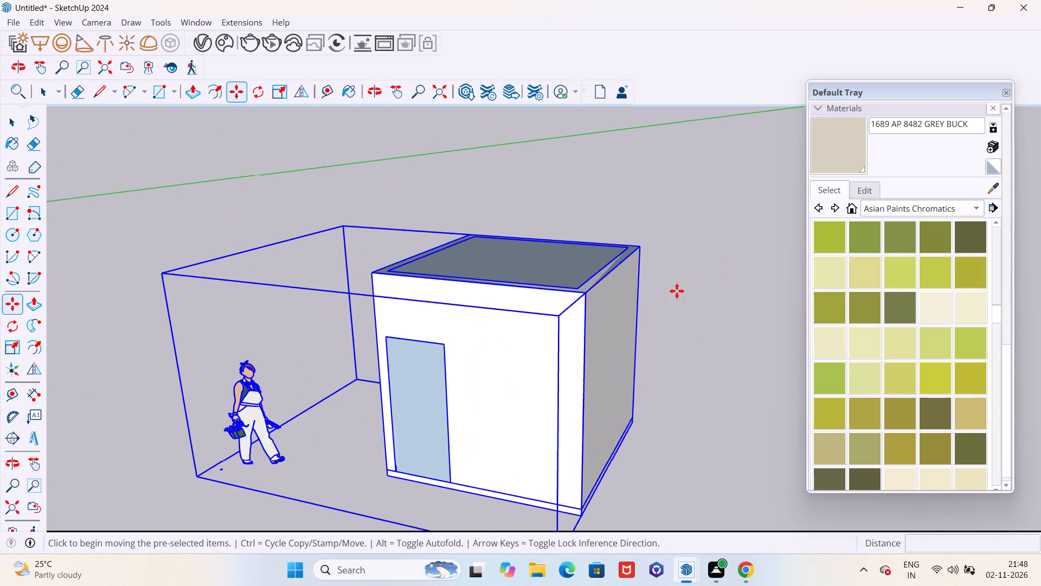
middle_click_drag(533, 362, 599, 310)
key("space")
double_click(540, 325)
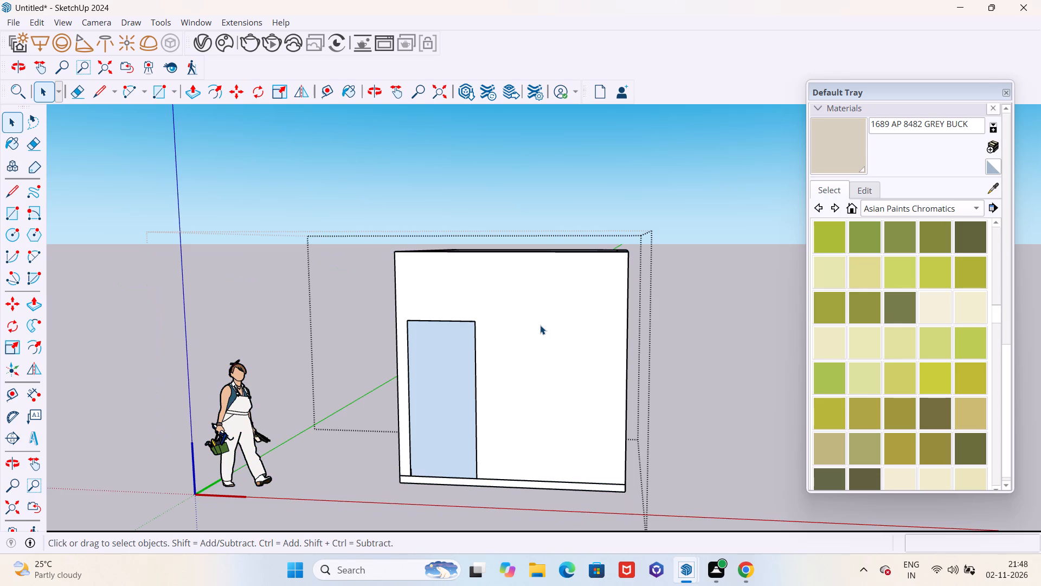
left_click(232, 394)
key("Delete")
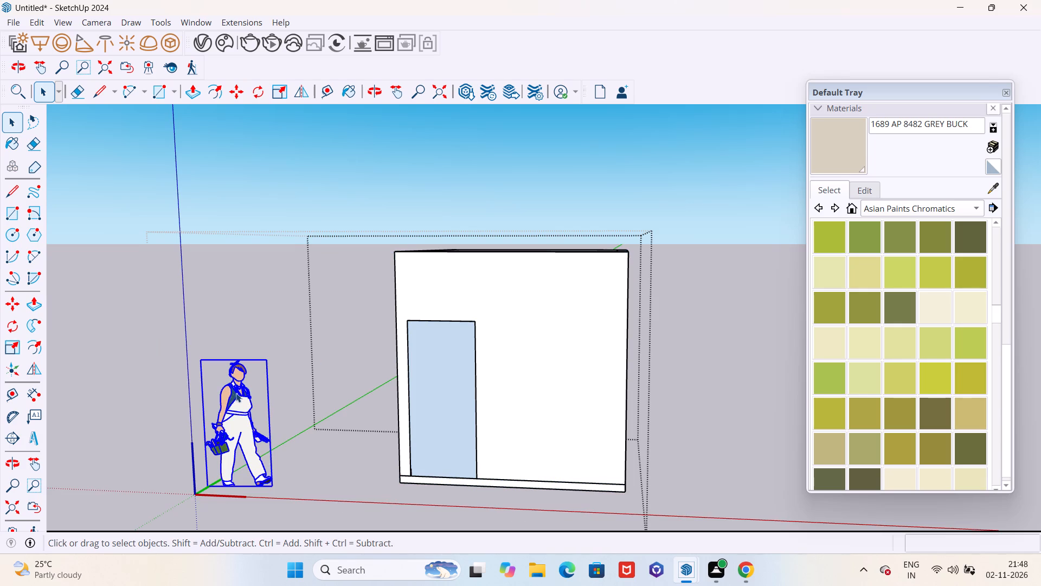
Delete the imported room's white outer wall and the light blue door face in front of the furniture.
left_click(510, 384)
key("Delete")
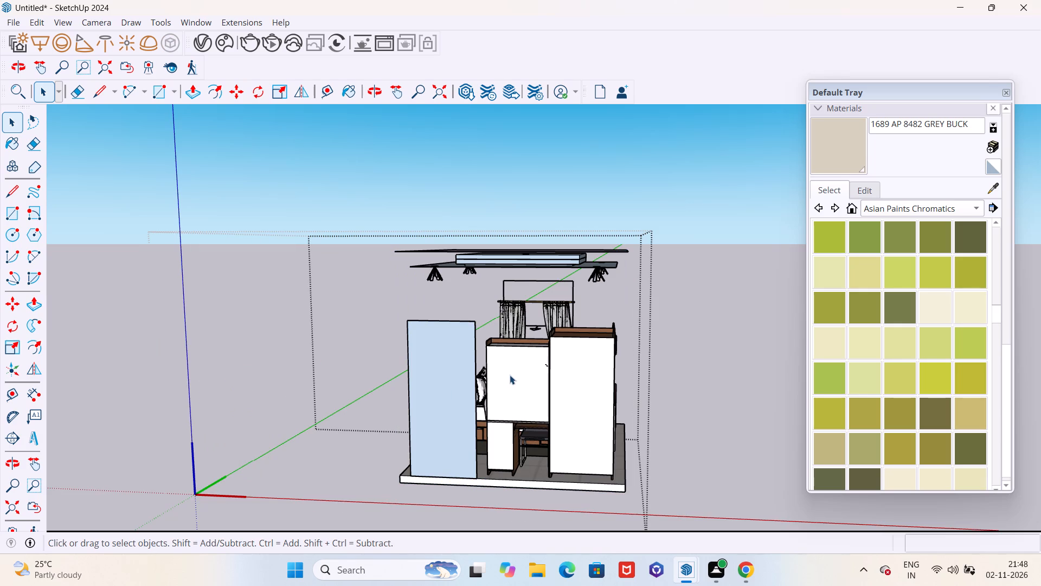
left_click(449, 400)
key("Delete")
Delete the wardrobe and desk unit with its chair from the imported bedroom.
middle_click_drag(569, 403, 512, 429)
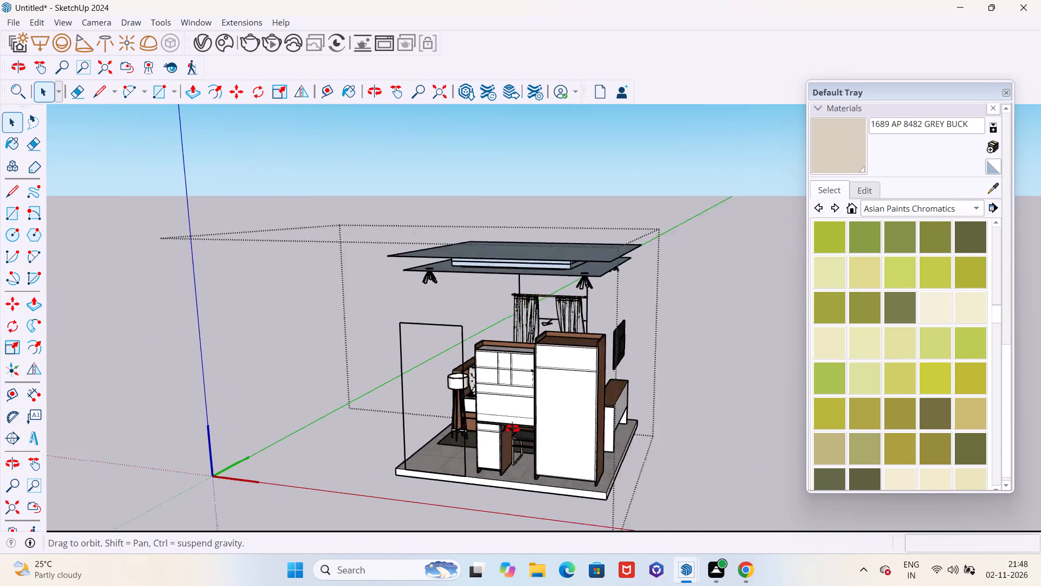
middle_click_drag(512, 429, 214, 478)
scroll(511, 407, "up", 5)
left_click(457, 382)
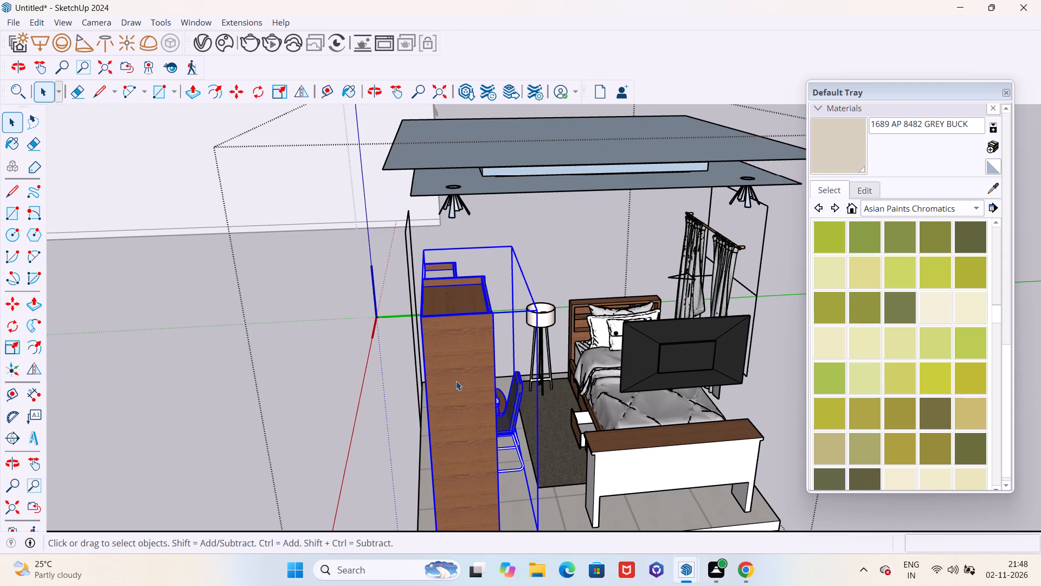
key("Delete")
Delete the floor lamp and both ceiling panels with their light fittings from the imported bedroom.
left_click(547, 366)
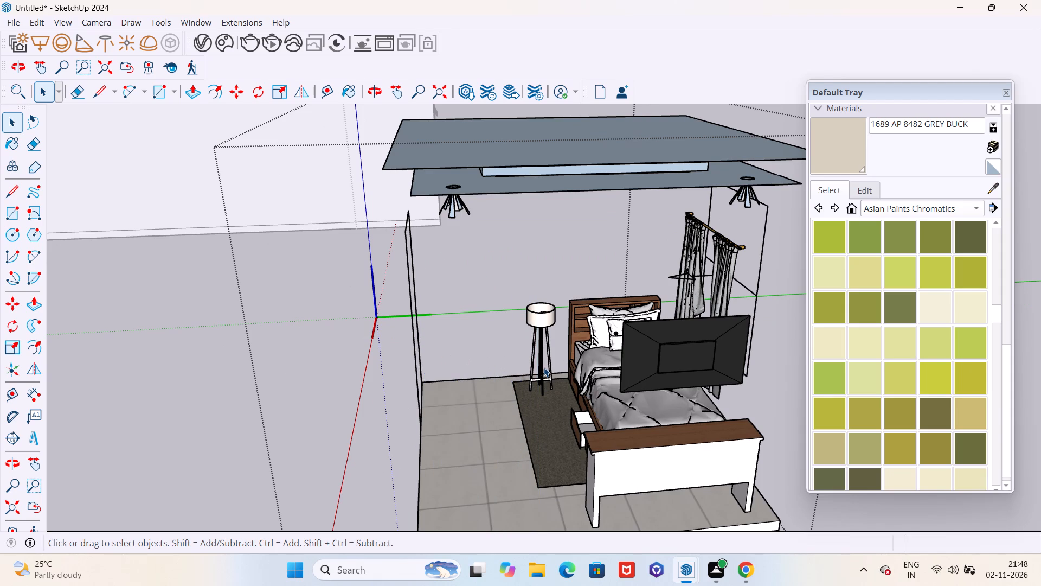
key("Delete")
left_click(547, 309)
key("Delete")
left_click(515, 167)
key("Delete")
left_click(515, 175)
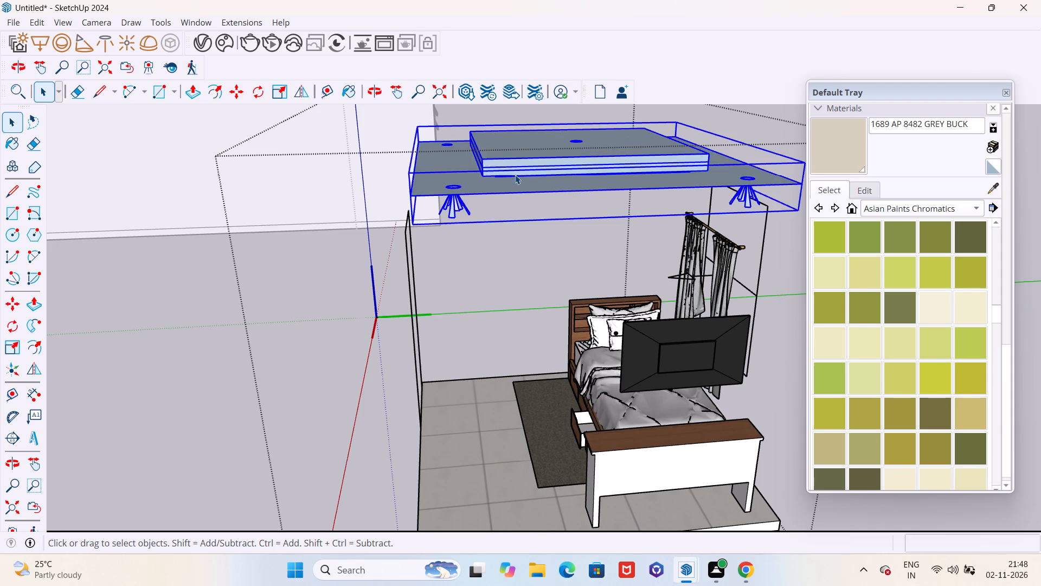
key("Delete")
Delete the leftover wall outline edges beside the bed's headboard in the imported bedroom.
middle_click_drag(493, 259, 677, 262)
scroll(119, 335, "down", 7)
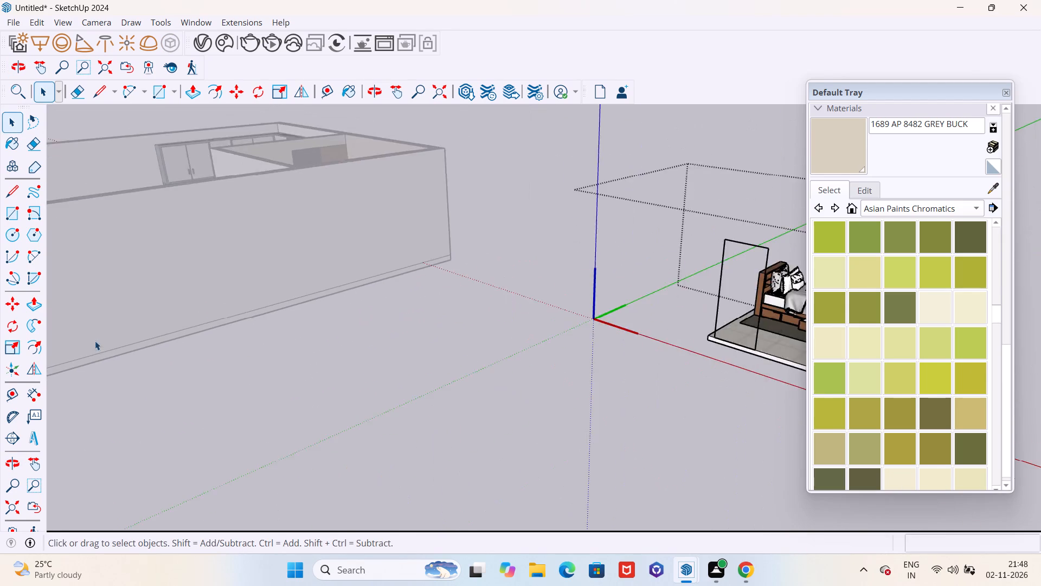
scroll(95, 341, "down", 2)
middle_click_drag(112, 348, 195, 347)
scroll(605, 314, "up", 5)
scroll(685, 316, "up", 5)
left_click(669, 342)
key("Delete")
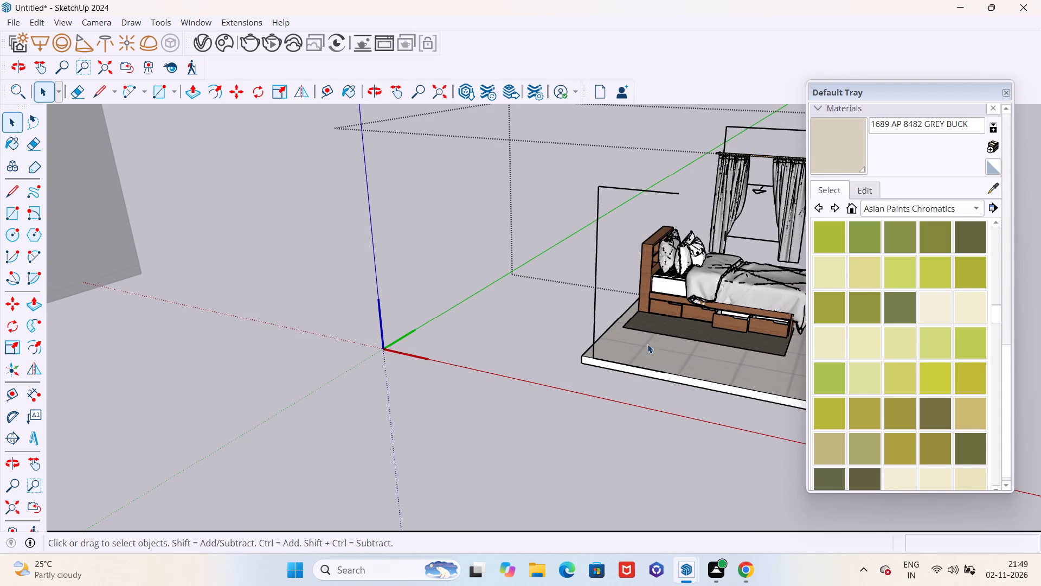
left_click(595, 323)
key("Delete")
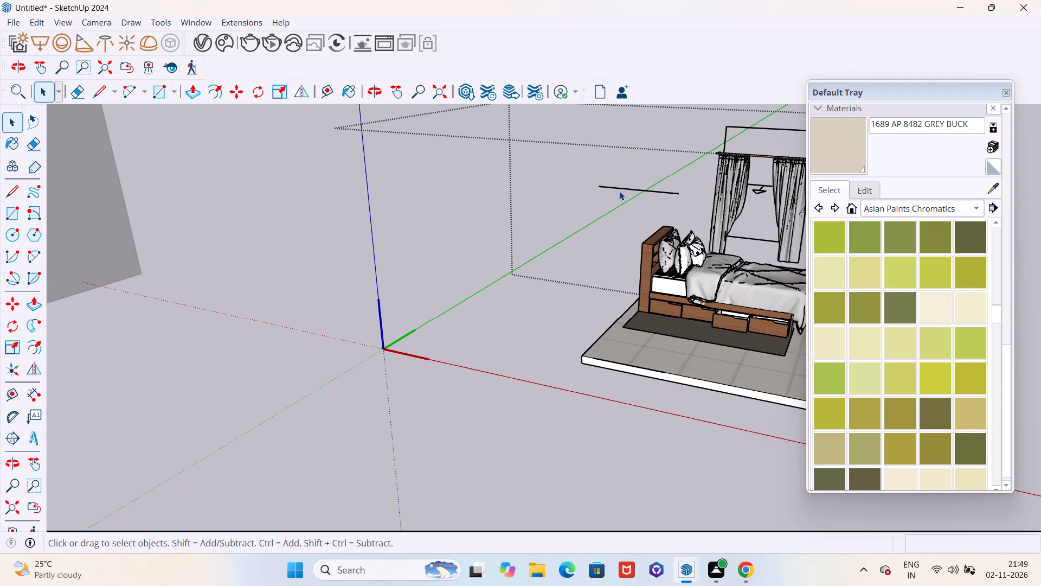
left_click(619, 189)
key("Delete")
Delete the wall-mounted TV and its console unit opposite the bed.
scroll(454, 370, "down", 7)
middle_click_drag(452, 374, 666, 417)
scroll(765, 202, "up", 5)
scroll(741, 285, "down", 1)
scroll(741, 285, "up", 9)
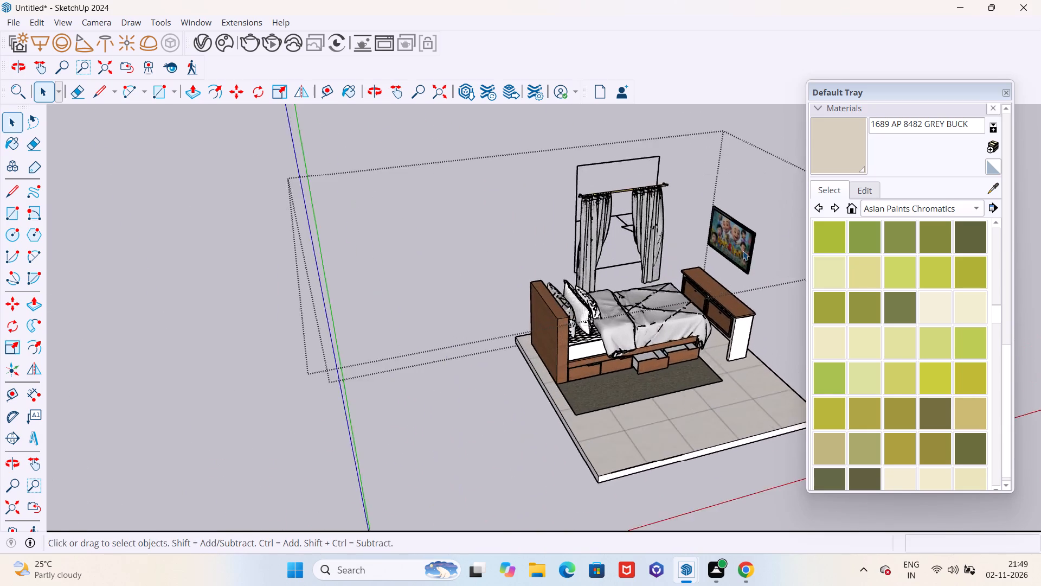
scroll(743, 251, "up", 5)
left_click(751, 238)
key("Delete")
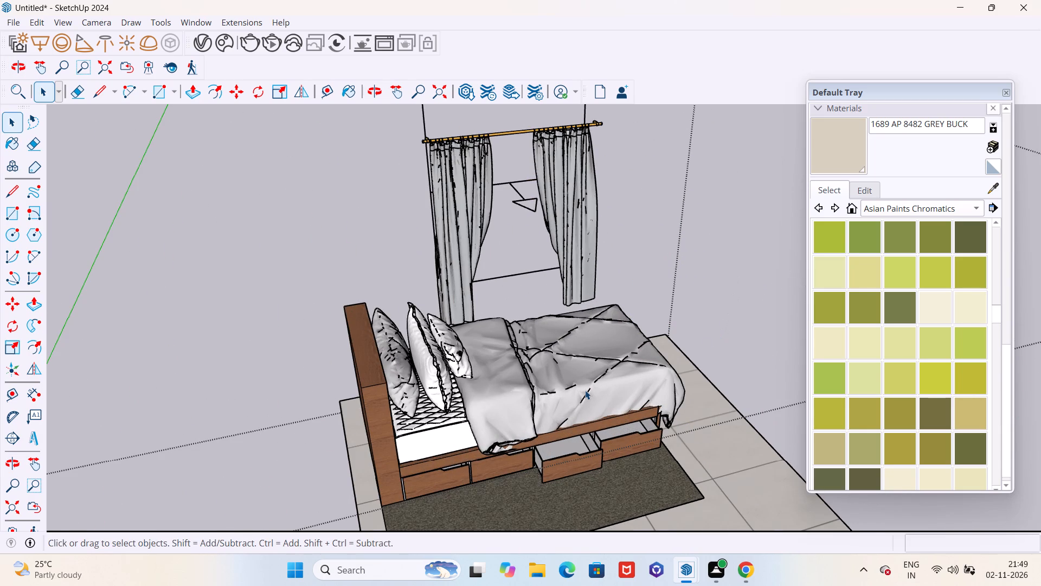
Delete the bed with its pillows and drawers from the imported bedroom.
left_click(585, 390)
key("Delete")
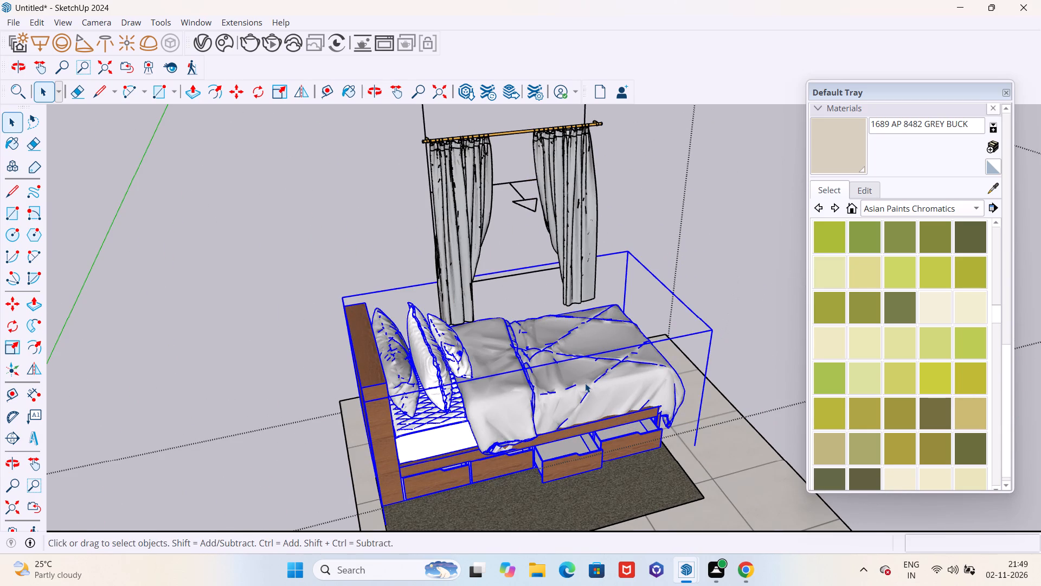
key("Delete")
key("Delete")
Delete the rug and the tiled floor slab below the curtains.
scroll(582, 387, "down", 10)
middle_click_drag(580, 396, 507, 429)
left_click(530, 429)
key("Delete")
left_click(538, 414)
key("Delete")
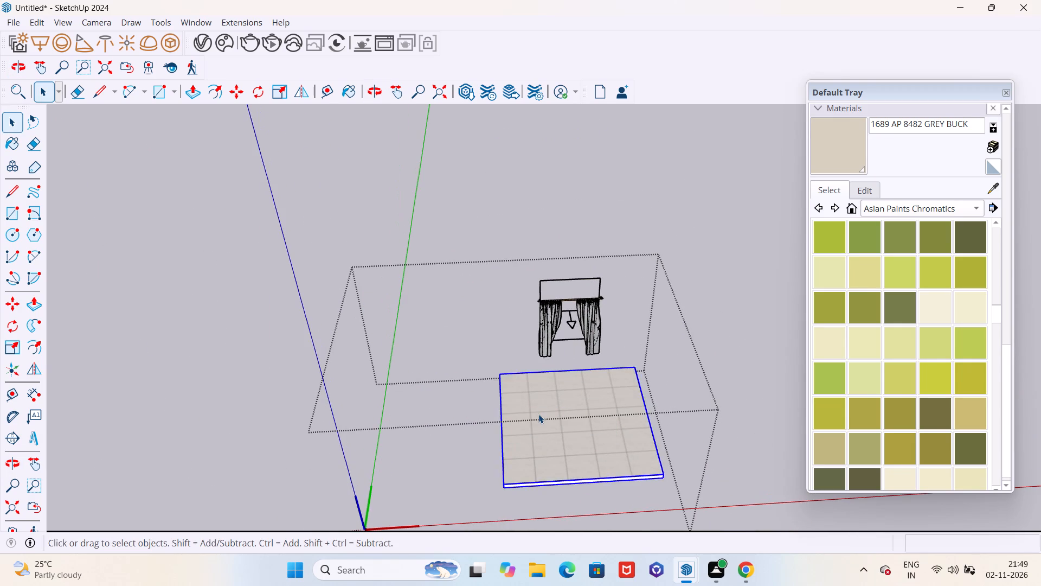
Delete the window outline behind the curtains and the stray line near the ground, and close the component.
scroll(579, 300, "up", 13)
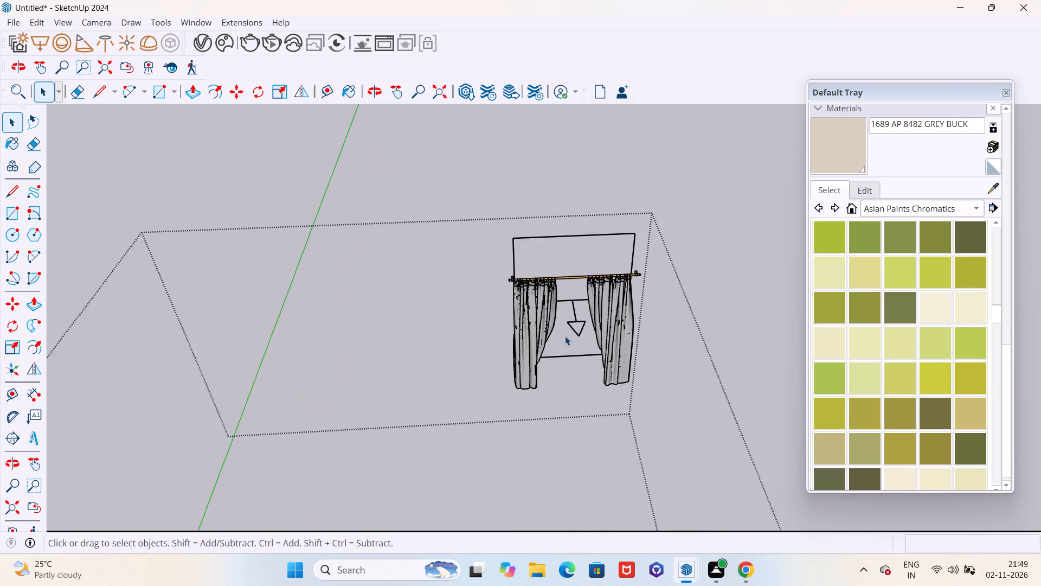
scroll(565, 336, "up", 7)
left_click(577, 326)
key("Delete")
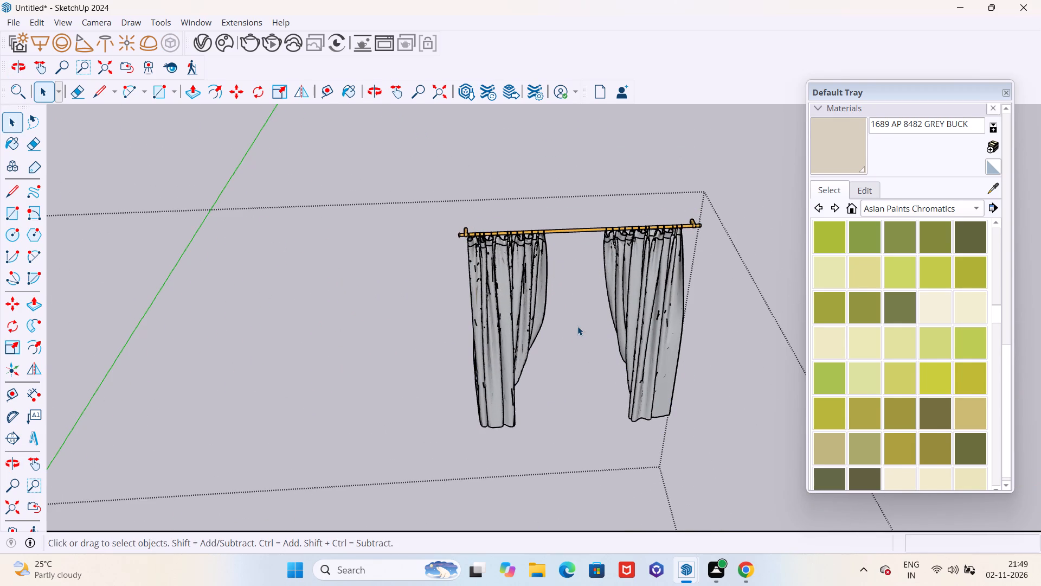
scroll(518, 359, "down", 5)
scroll(500, 357, "down", 20)
scroll(500, 357, "down", 5)
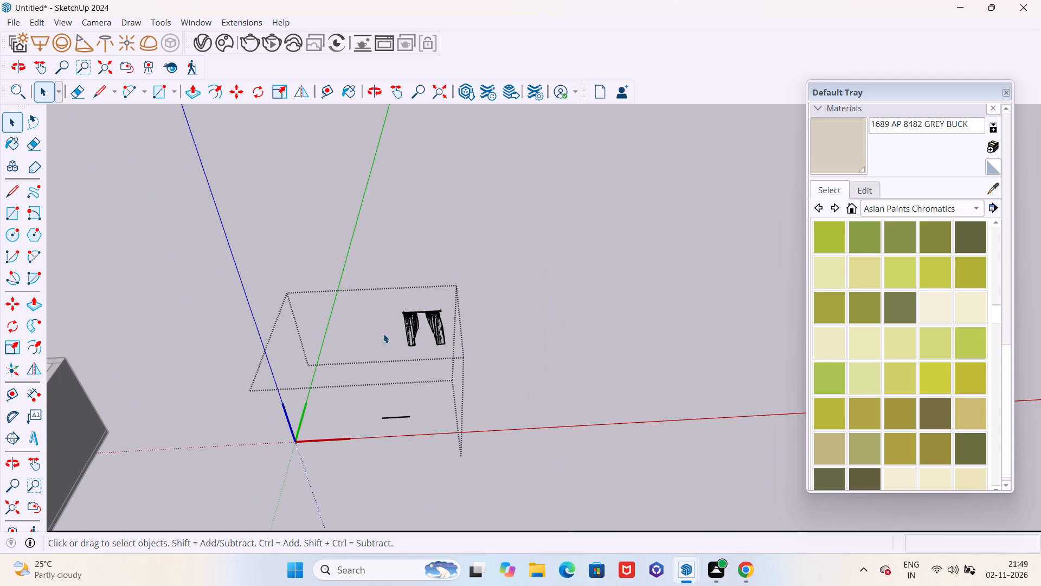
left_click(399, 416)
left_click(399, 418)
key("Delete")
left_click(568, 376)
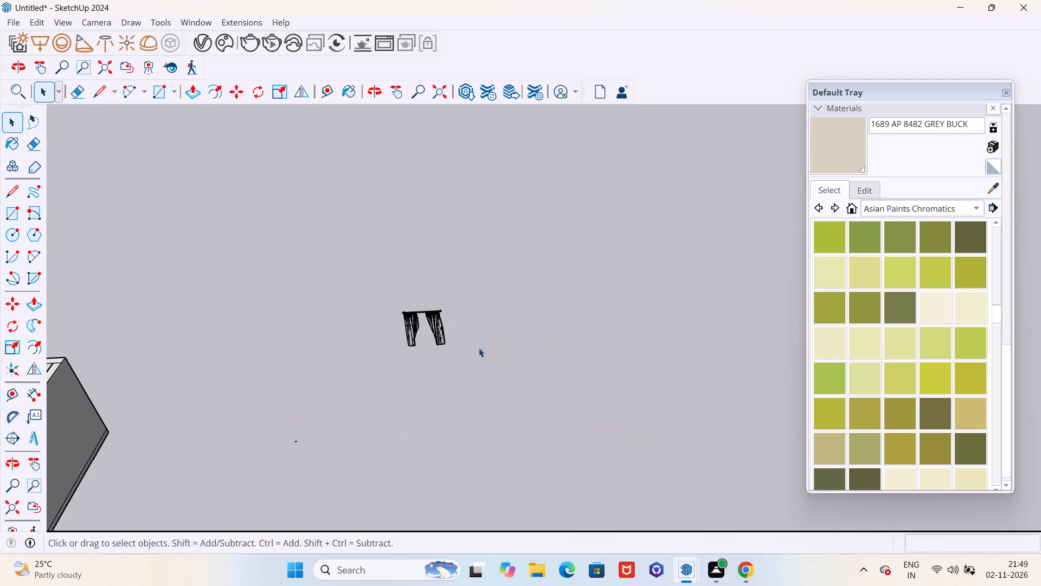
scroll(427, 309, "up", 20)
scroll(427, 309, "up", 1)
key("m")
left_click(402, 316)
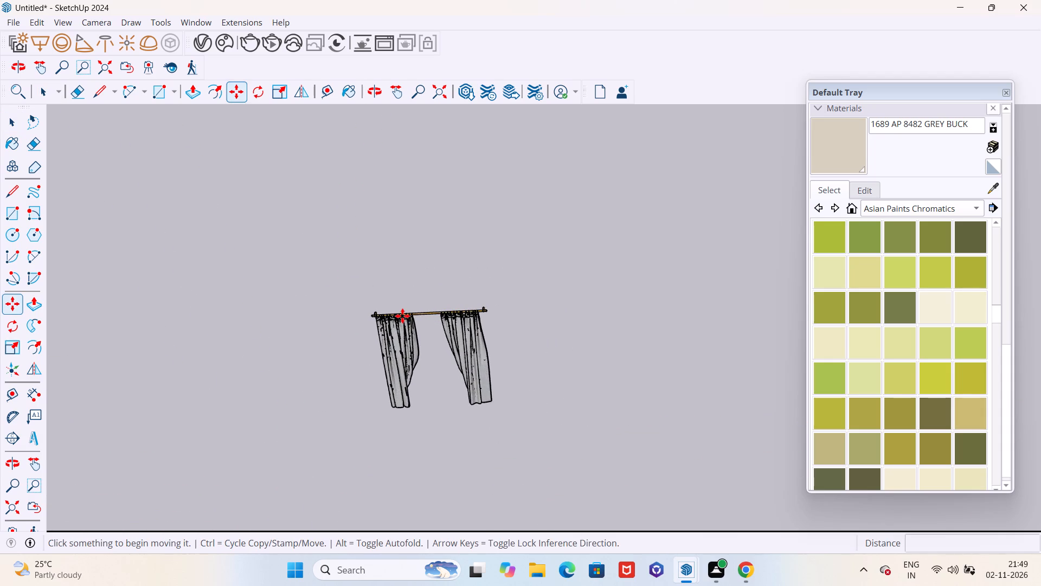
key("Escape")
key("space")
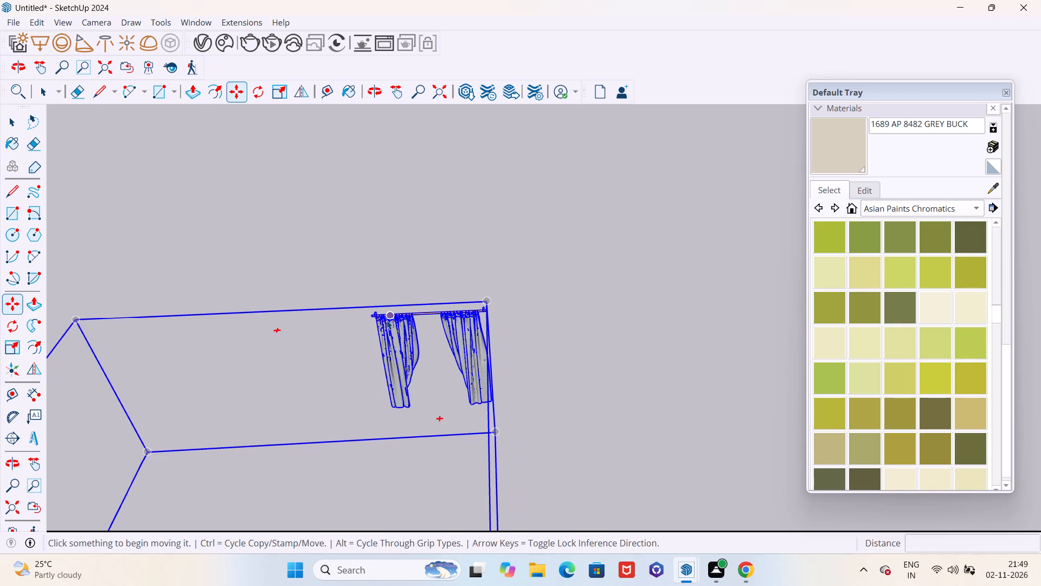
Move the curtain component by the end of its rod about 41' 8" to the upper corner of the apartment's bedroom window.
left_click(387, 320)
middle_click_drag(382, 328, 529, 292)
scroll(443, 337, "up", 5)
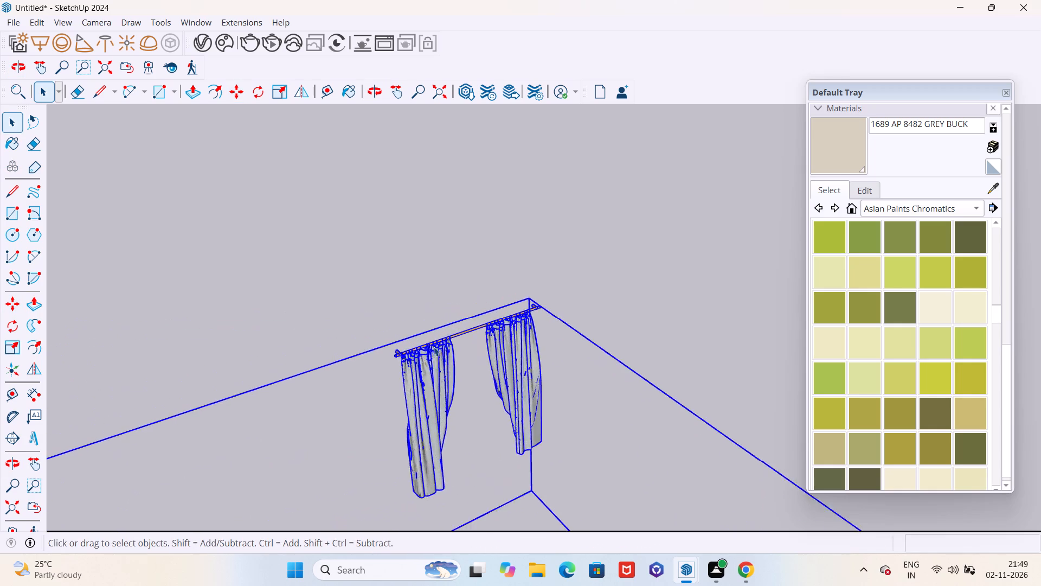
scroll(434, 347, "up", 16)
key("m")
scroll(387, 361, "up", 14)
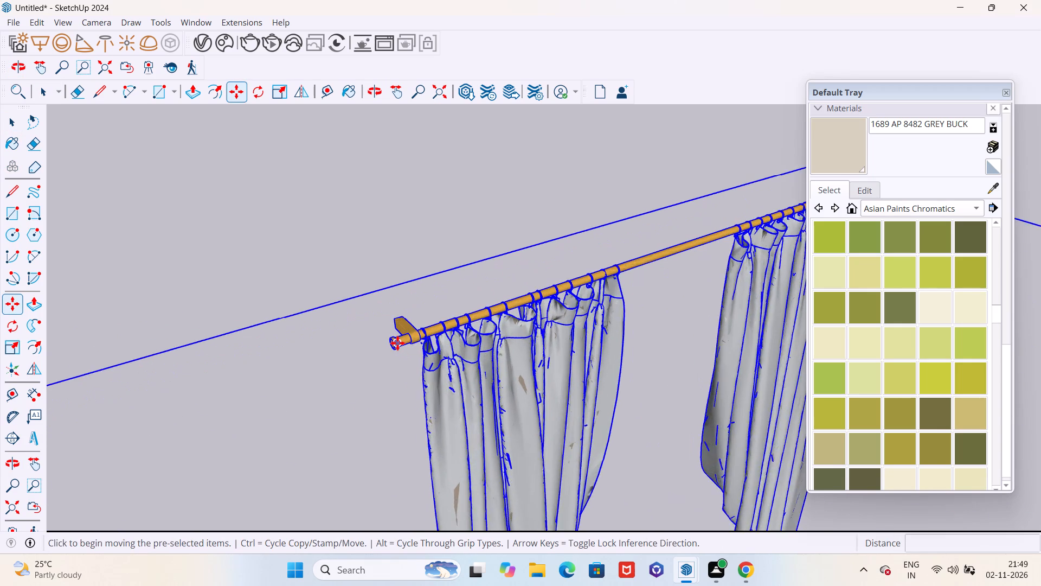
scroll(397, 343, "up", 1)
left_click(397, 343)
scroll(426, 364, "down", 20)
scroll(426, 364, "down", 7)
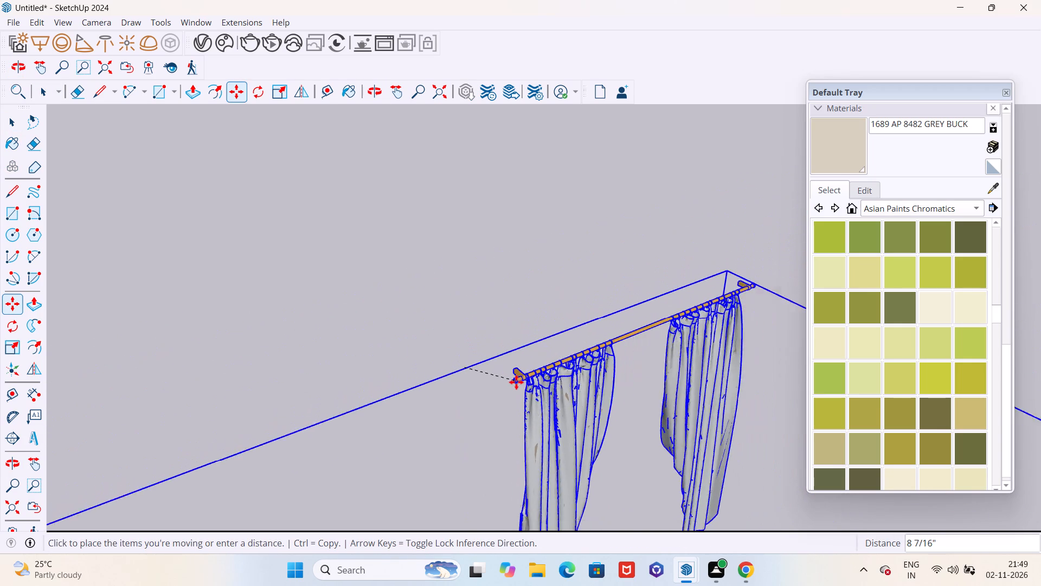
scroll(516, 382, "down", 20)
scroll(516, 382, "down", 20)
scroll(516, 382, "down", 1)
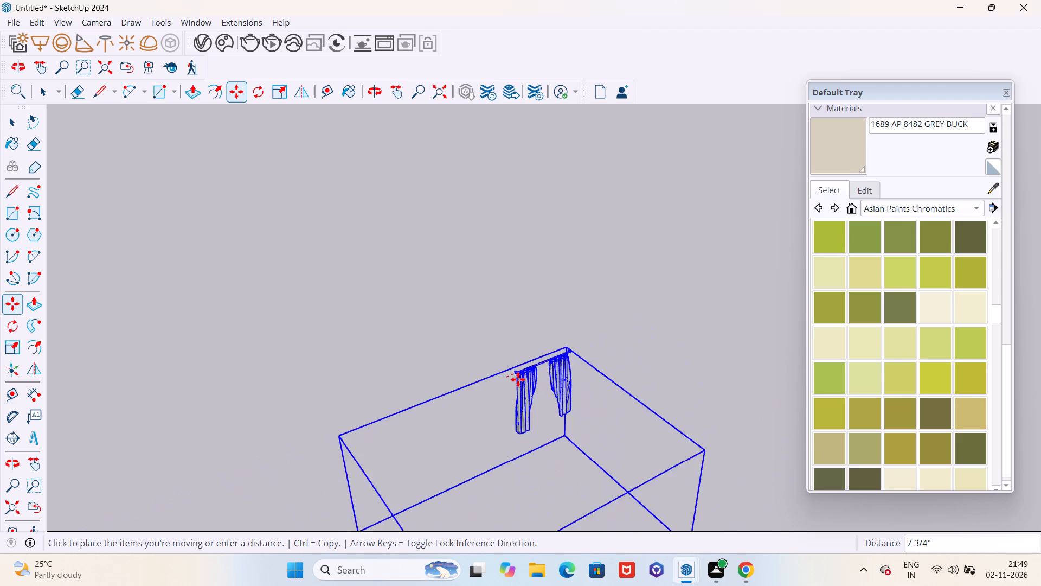
scroll(518, 379, "down", 20)
scroll(518, 379, "down", 12)
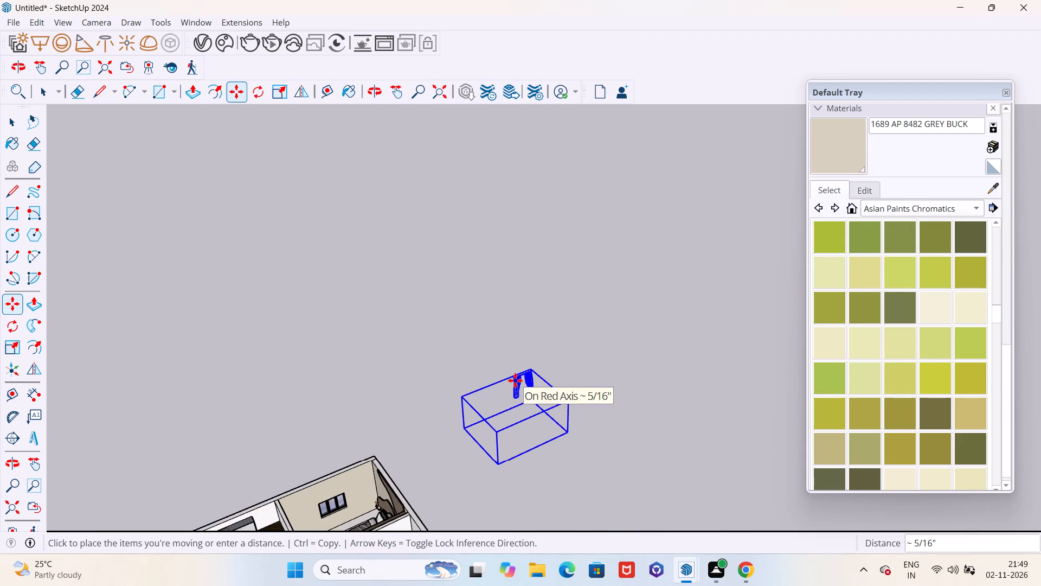
scroll(355, 472, "up", 17)
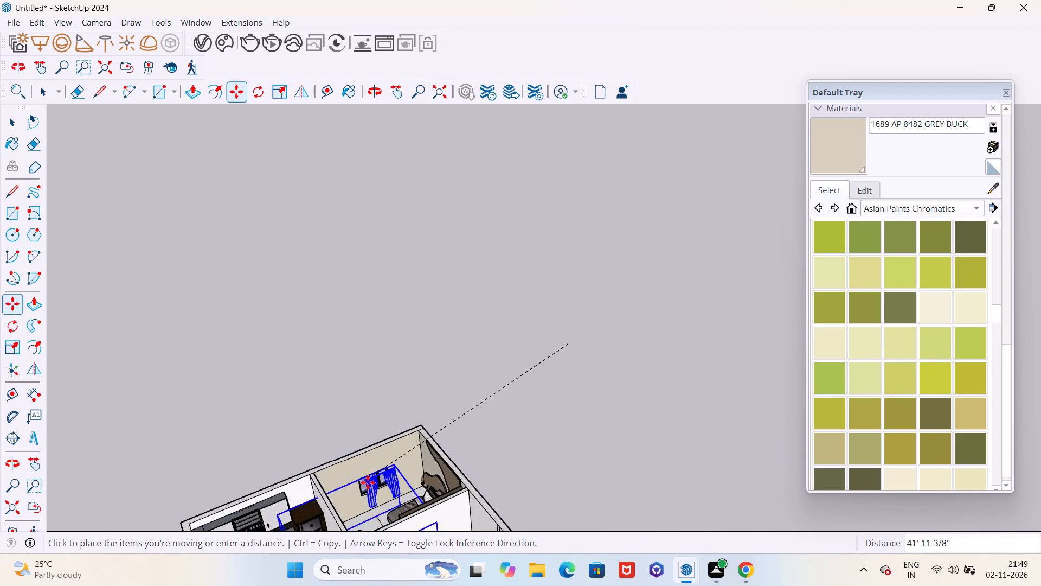
scroll(368, 482, "up", 19)
scroll(356, 482, "up", 11)
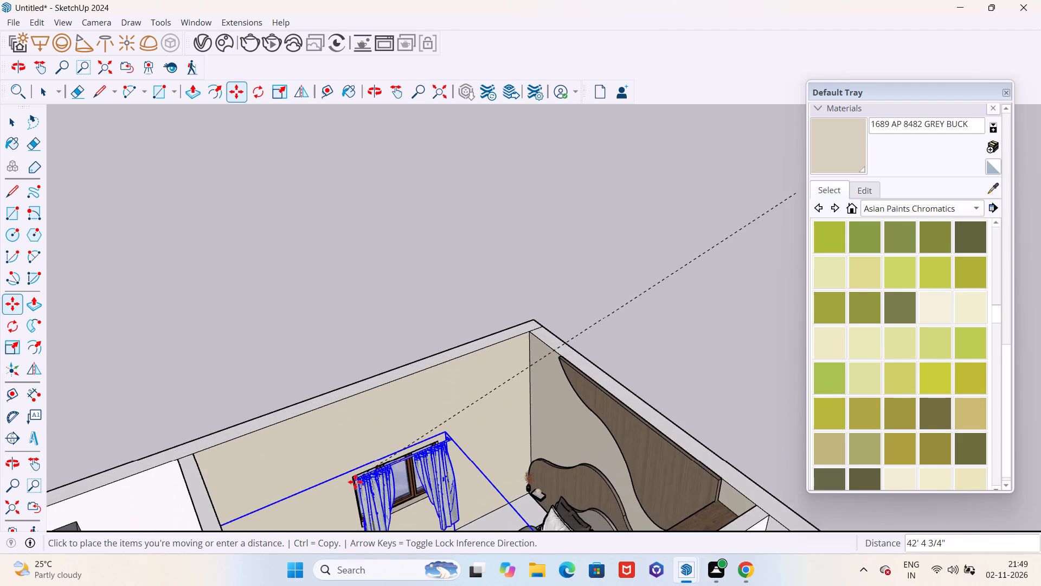
scroll(355, 482, "up", 9)
scroll(355, 482, "up", 13)
scroll(351, 482, "down", 4)
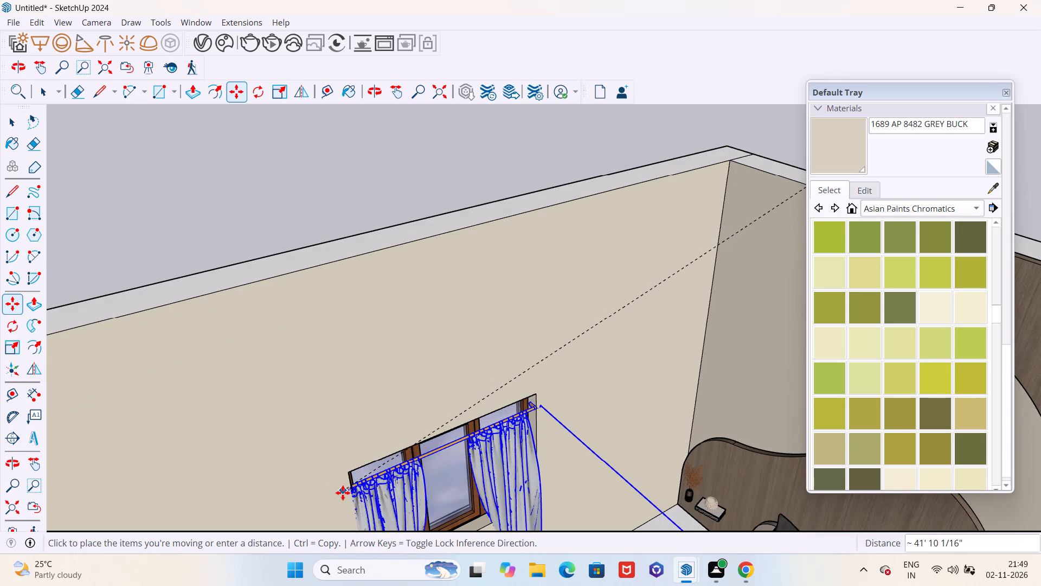
scroll(337, 479, "up", 7)
scroll(343, 473, "down", 7)
scroll(344, 464, "up", 1)
middle_click_drag(345, 464, 423, 422)
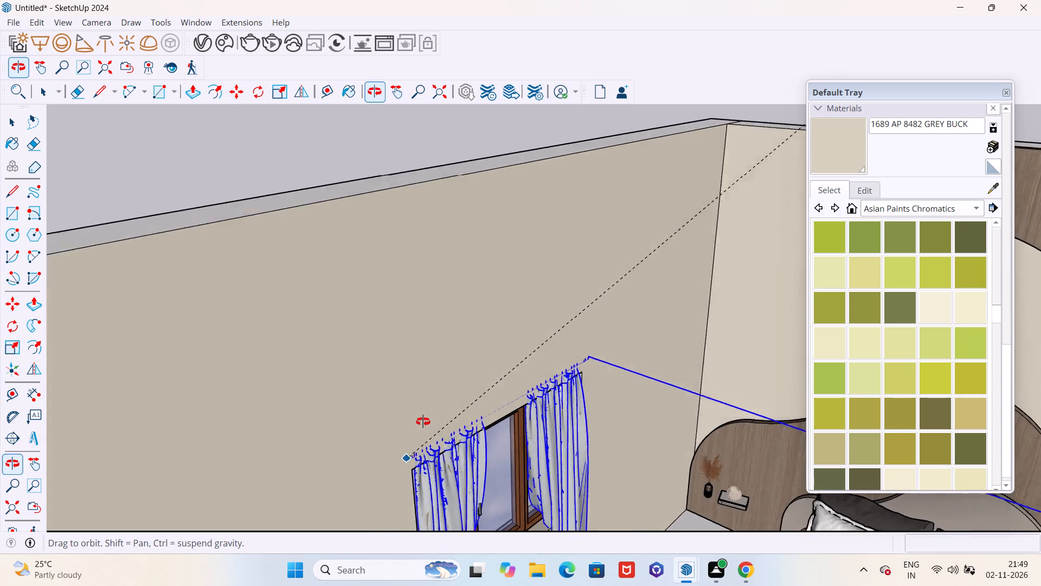
middle_click_drag(423, 422, 433, 416)
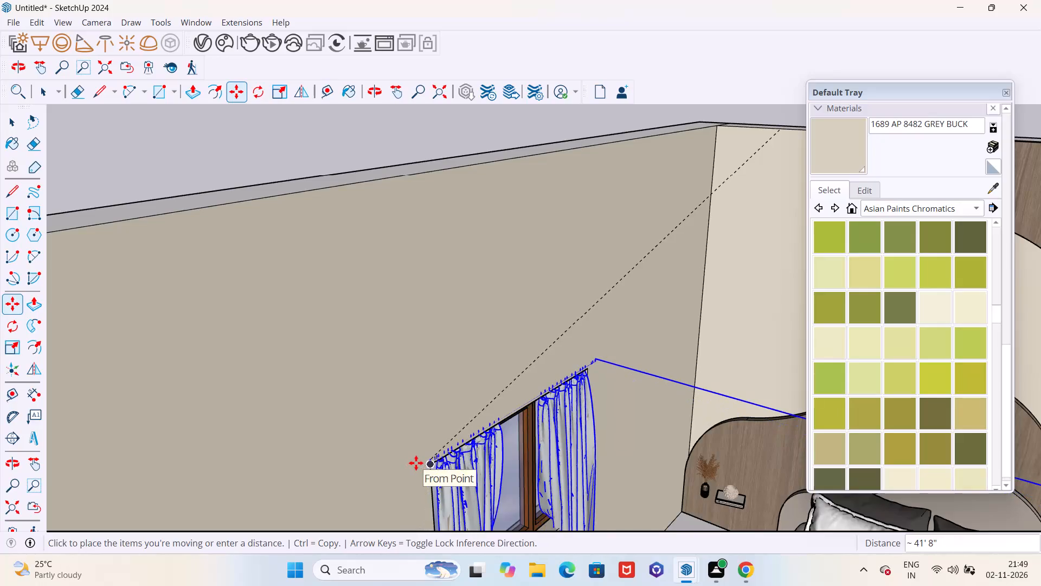
left_click(416, 463)
Move the curtains about 7 5/16" away from the window wall into the bedroom.
scroll(496, 213, "down", 9)
middle_click_drag(515, 235, 399, 373)
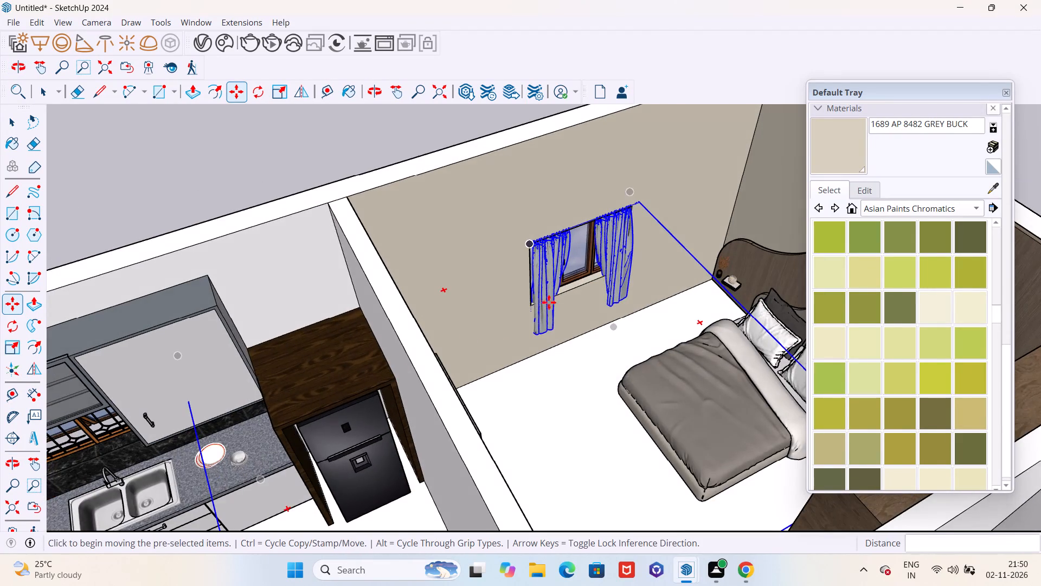
scroll(391, 407, "down", 6)
scroll(506, 298, "up", 13)
key("s")
scroll(510, 306, "up", 5)
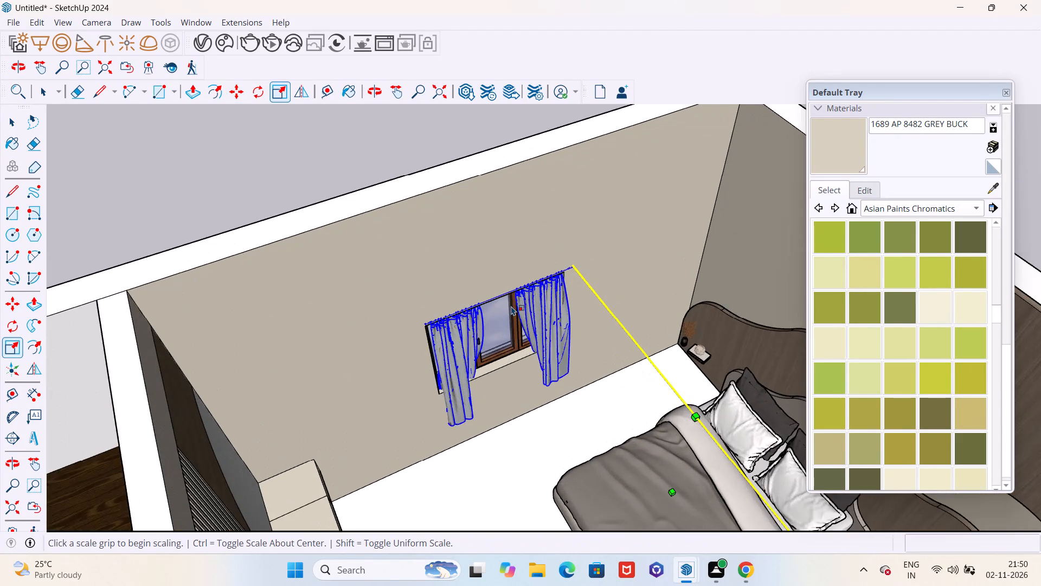
scroll(507, 310, "down", 5)
scroll(526, 307, "up", 4)
scroll(524, 323, "down", 8)
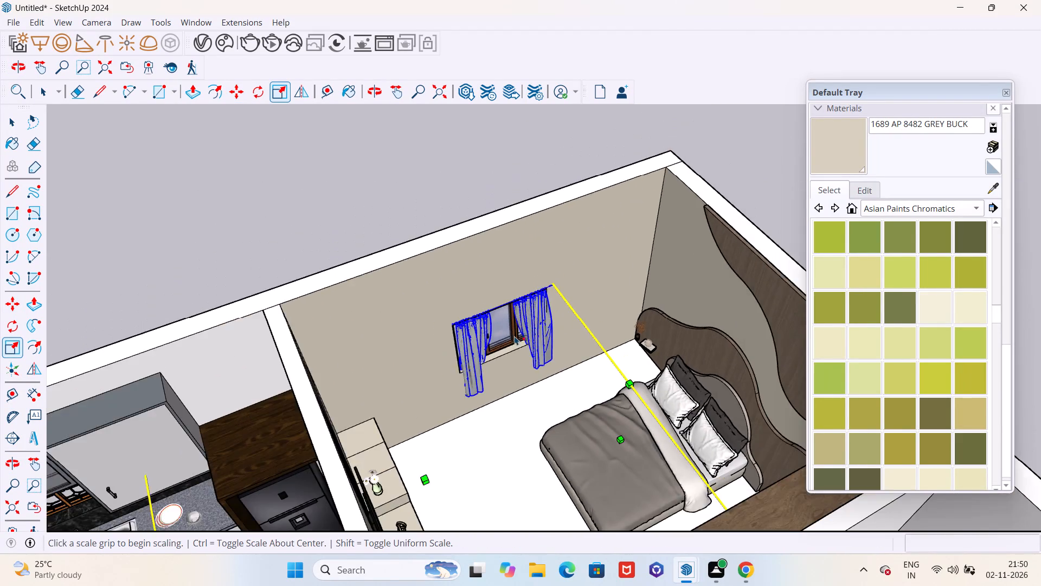
scroll(515, 336, "down", 3)
key("m")
left_click(506, 439)
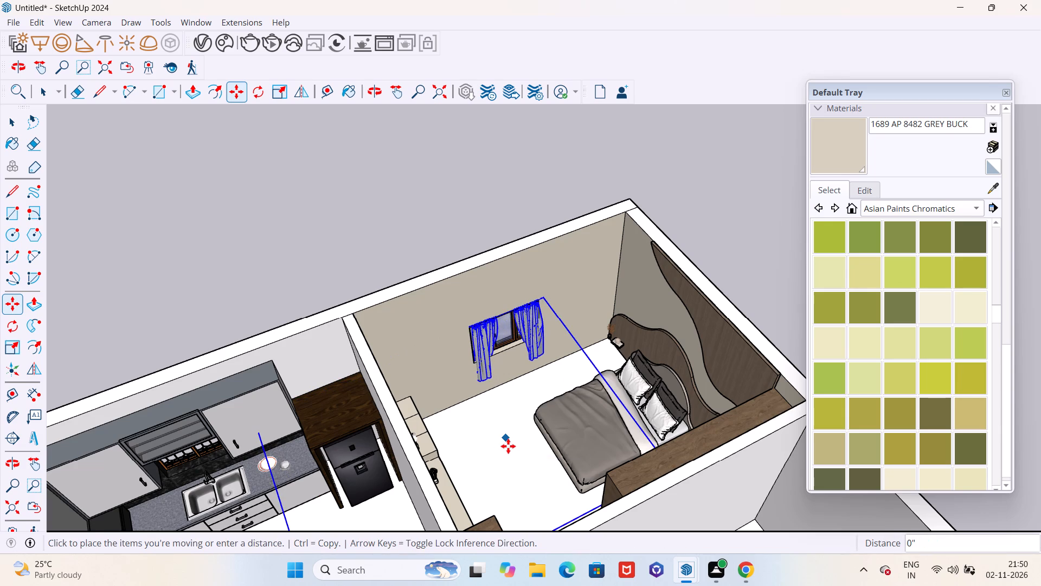
left_click(508, 449)
Scale the curtain component along the red axis toward the kitchen side by a factor of slightly over 1.06.
scroll(478, 341, "up", 3)
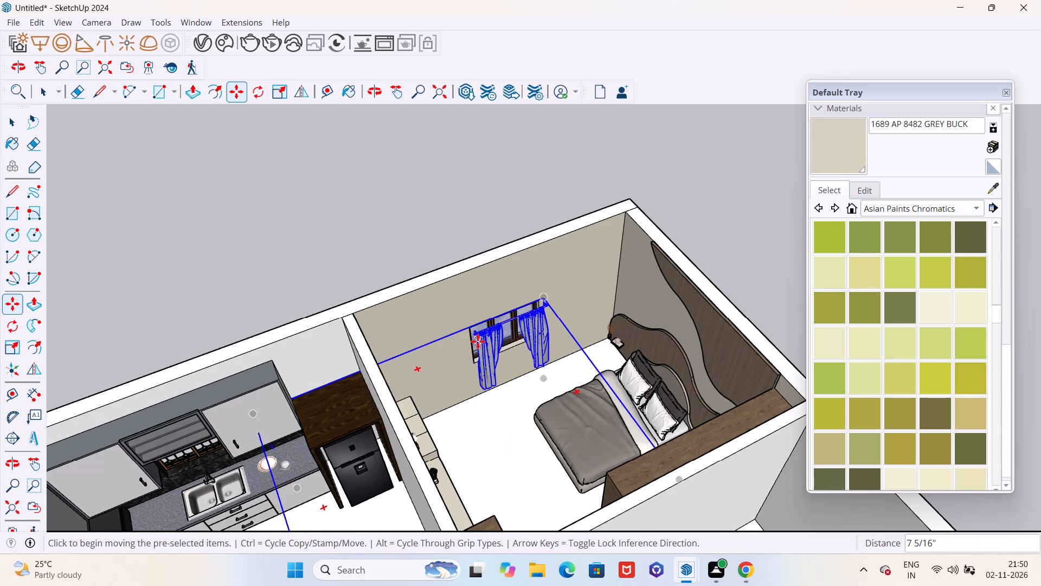
scroll(478, 341, "up", 15)
scroll(485, 327, "up", 8)
middle_click_drag(483, 351, 553, 246)
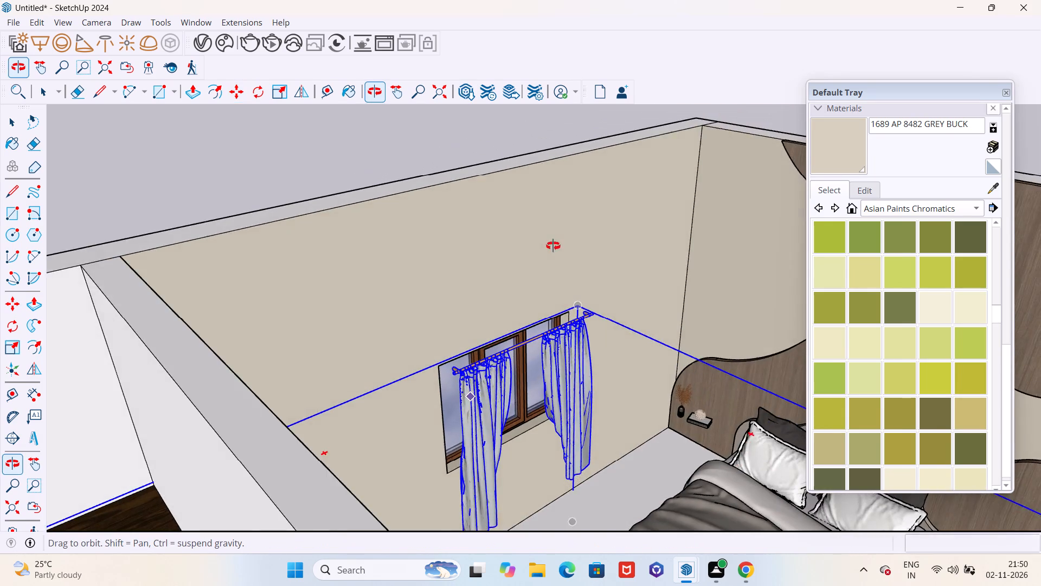
middle_click_drag(553, 246, 550, 257)
scroll(536, 351, "up", 3)
scroll(536, 351, "down", 1)
scroll(536, 351, "up", 12)
key("s")
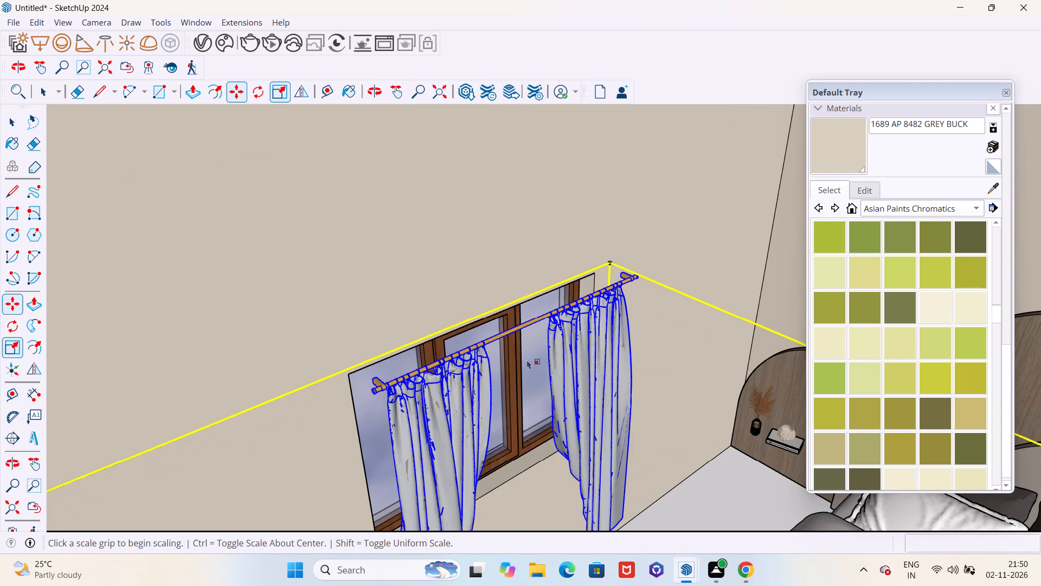
scroll(503, 352, "down", 16)
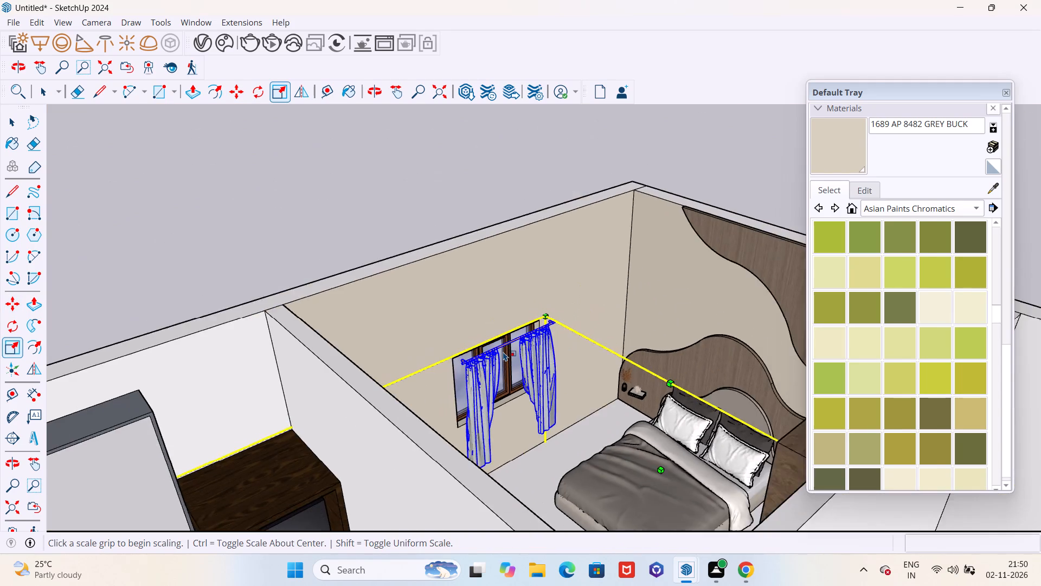
scroll(503, 352, "down", 17)
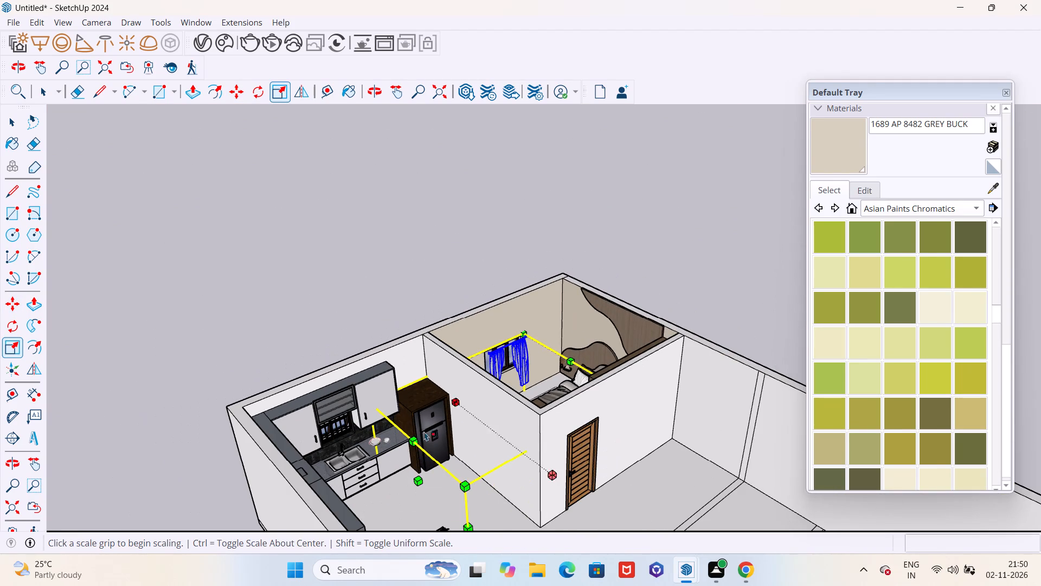
left_click_drag(416, 479, 408, 489)
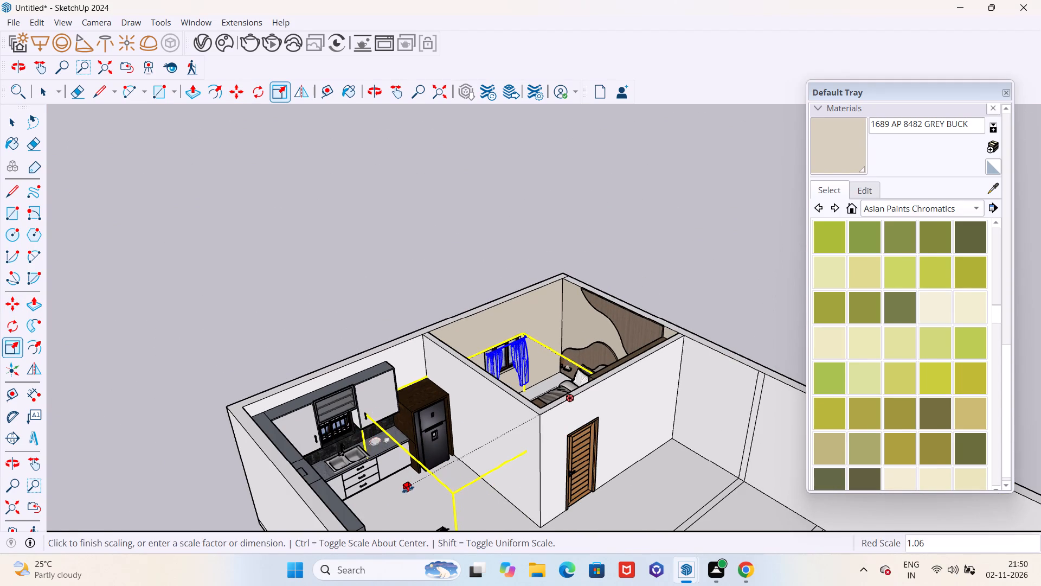
left_click_drag(408, 489, 404, 493)
Scale the curtain component along the red axis toward the headboard side by a factor of slightly over 1.03.
middle_click_drag(614, 341, 531, 386)
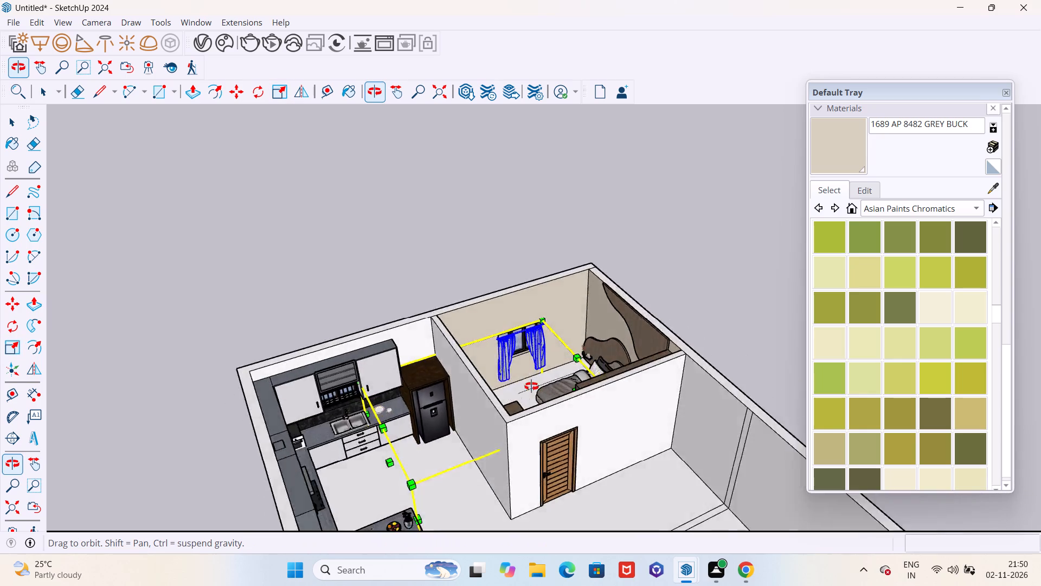
middle_click_drag(531, 386, 473, 481)
scroll(568, 381, "down", 1)
scroll(569, 381, "up", 9)
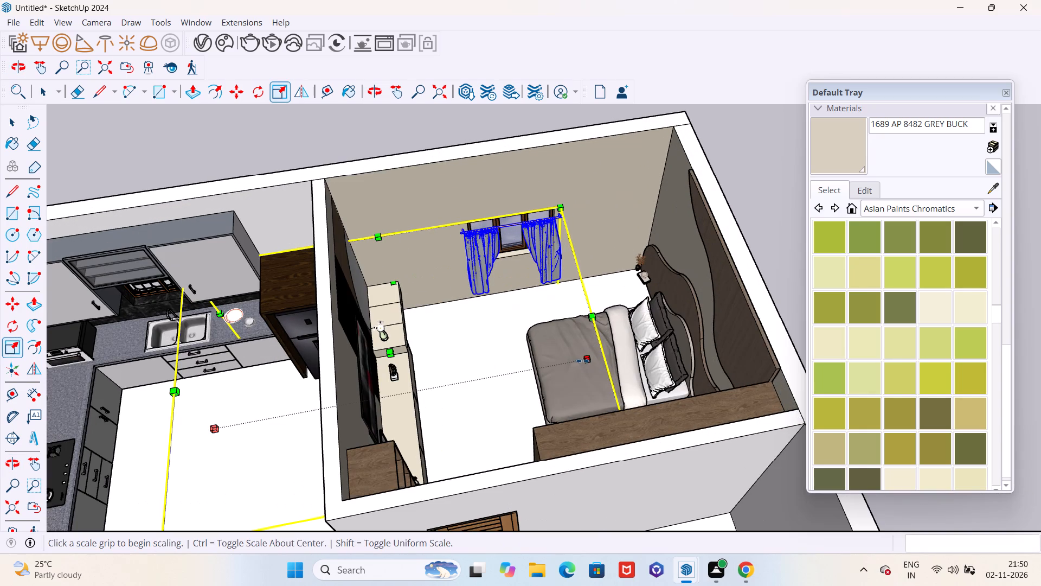
left_click_drag(584, 361, 598, 361)
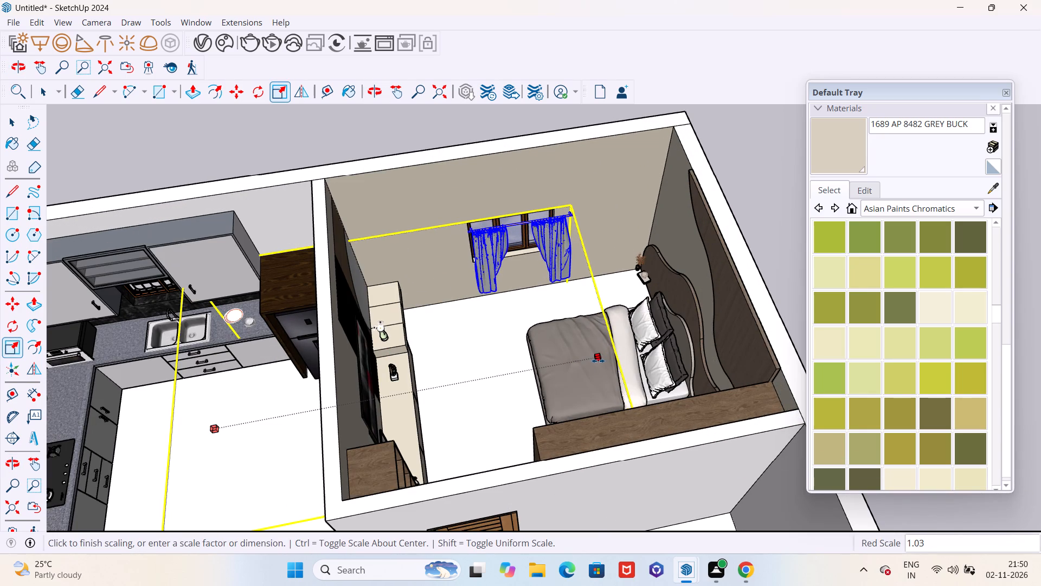
left_click_drag(598, 361, 603, 361)
Move the curtains by the rod's end bracket about 6 1/16" back toward the bedroom's window wall.
scroll(465, 370, "down", 3)
middle_click_drag(470, 366, 490, 346)
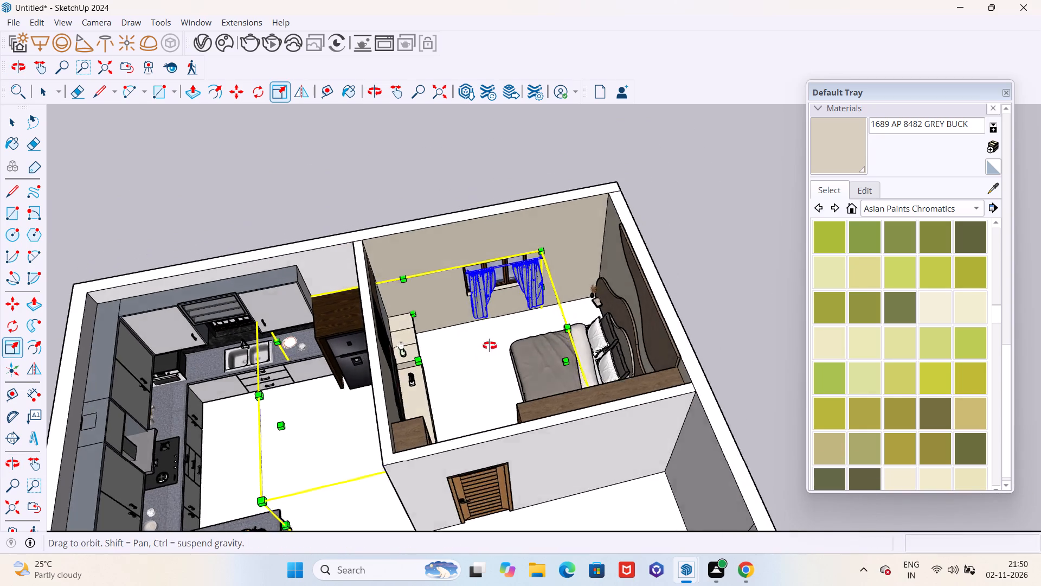
middle_click_drag(490, 346, 553, 296)
scroll(456, 282, "up", 4)
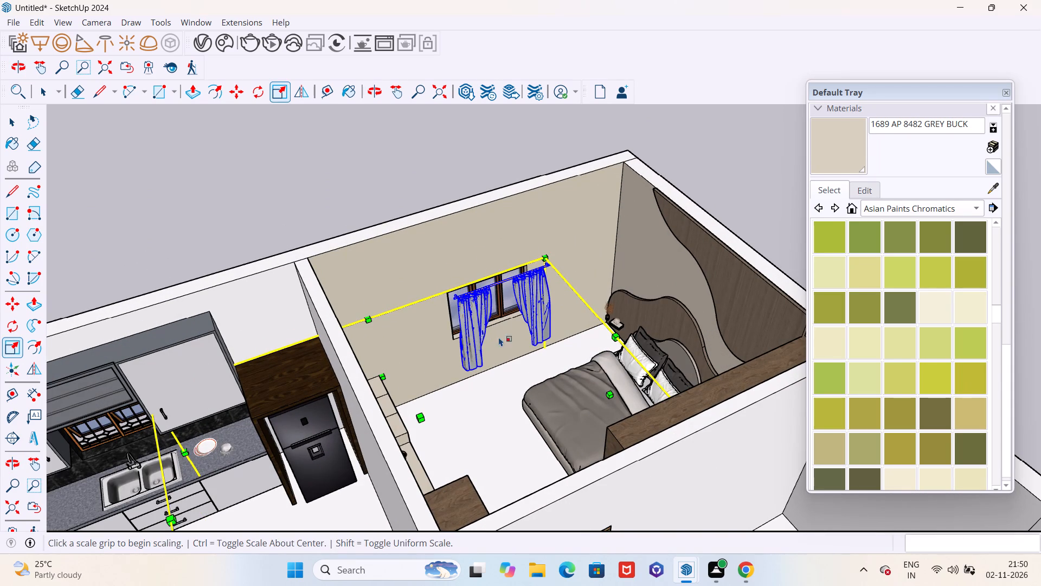
scroll(528, 289, "up", 5)
scroll(483, 293, "up", 6)
middle_click_drag(434, 298, 545, 276)
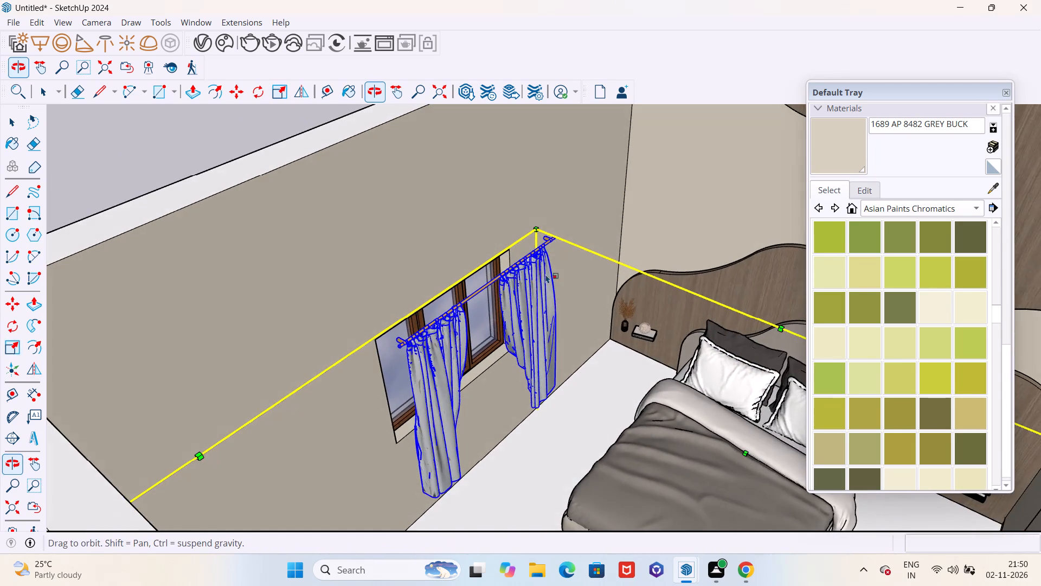
scroll(430, 333, "up", 5)
key("m")
scroll(400, 339, "up", 2)
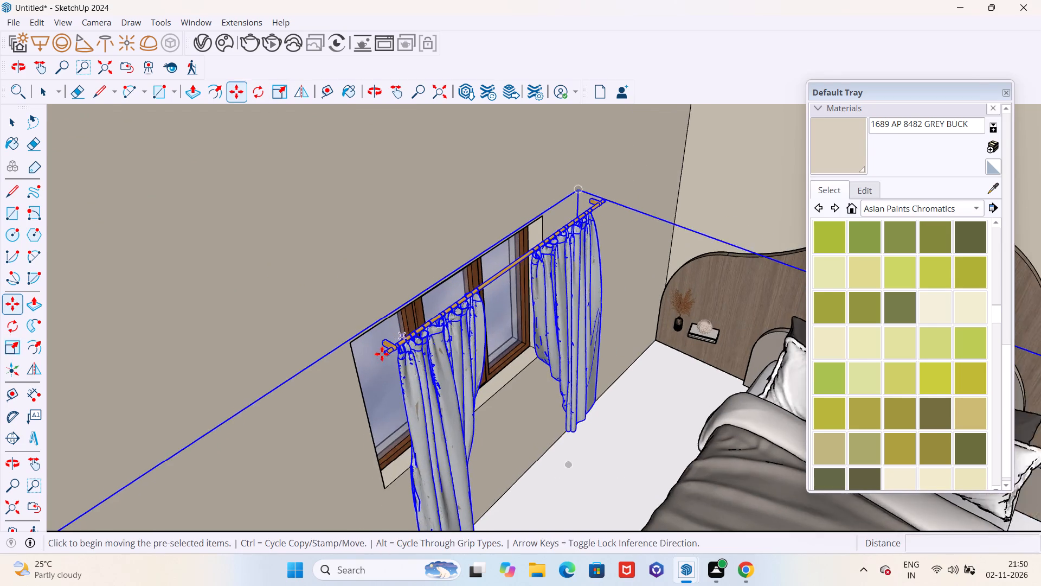
scroll(382, 354, "up", 1)
middle_click_drag(382, 356, 427, 354)
scroll(417, 363, "up", 4)
left_click(417, 363)
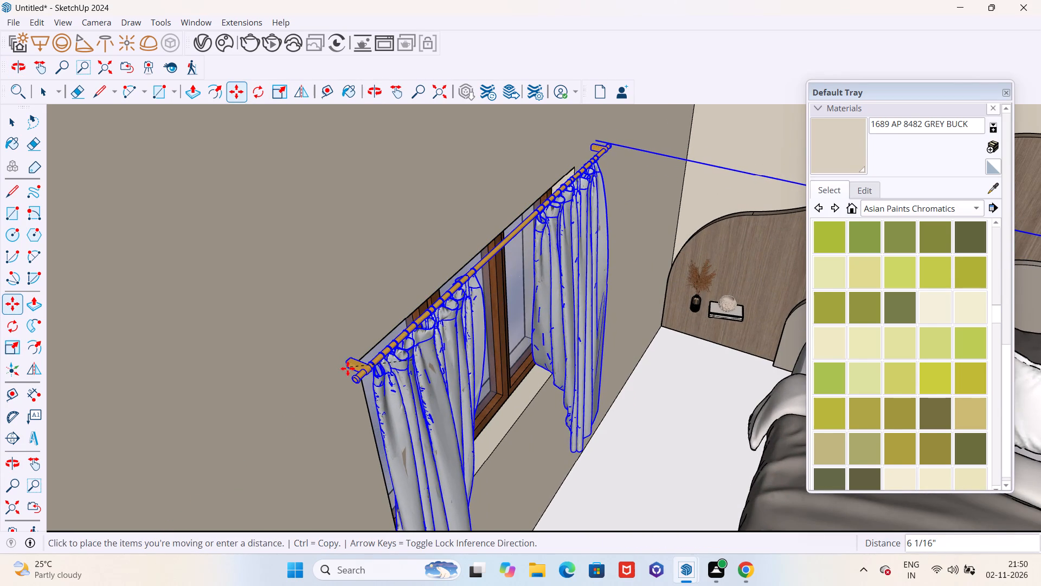
left_click(348, 368)
Examine from the front and from above how the curtain rod and its brackets sit against the window wall.
scroll(407, 386, "down", 5)
middle_click_drag(478, 393, 323, 346)
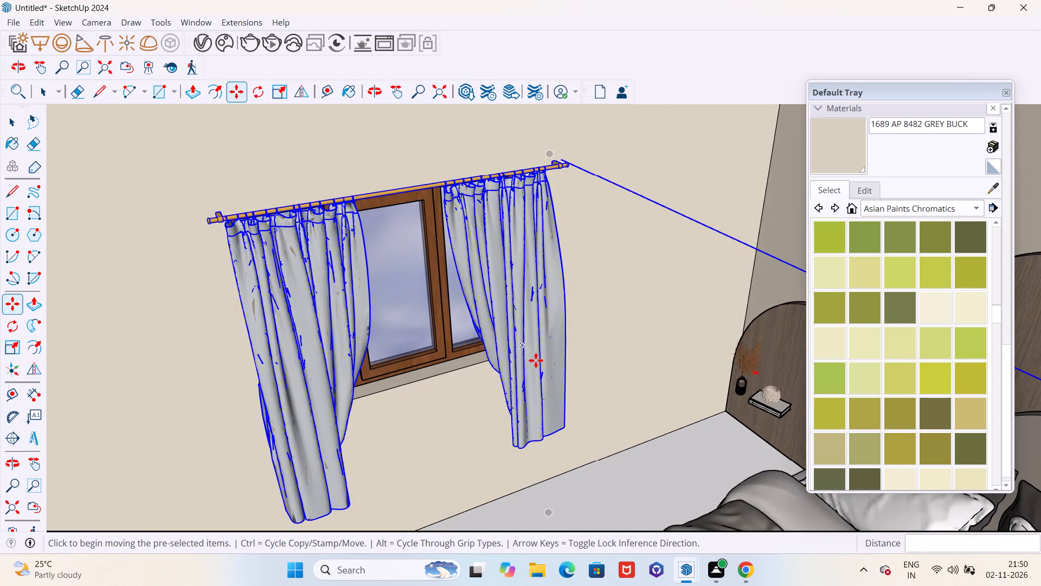
middle_click_drag(519, 360, 487, 361)
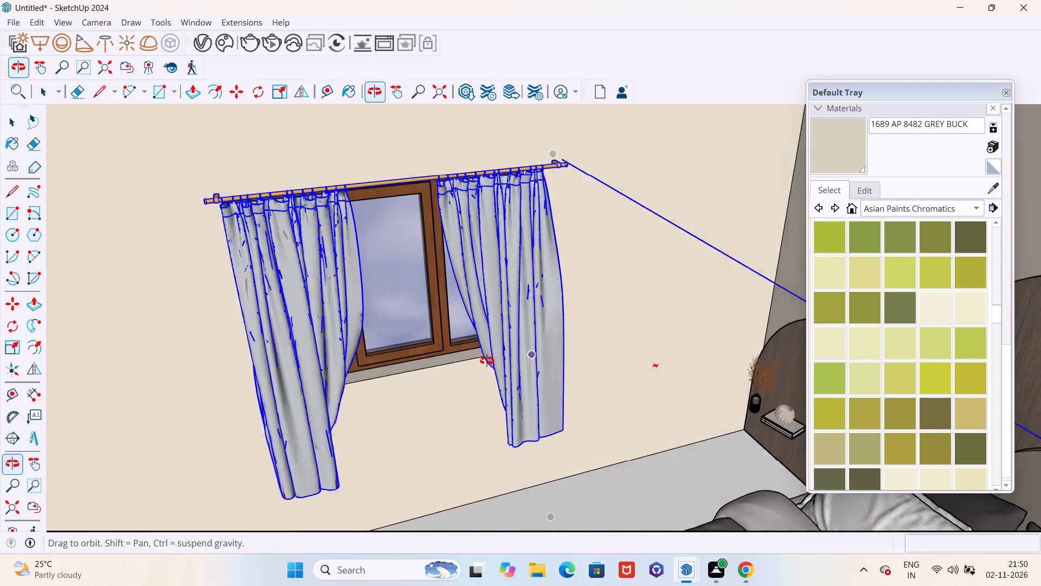
middle_click_drag(487, 361, 796, 536)
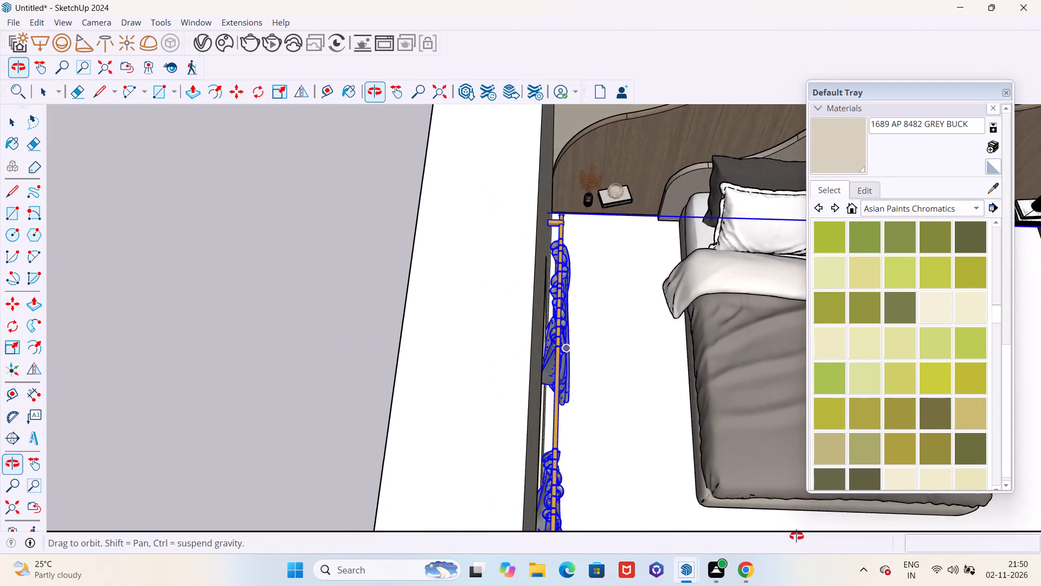
middle_click_drag(796, 536, 797, 426)
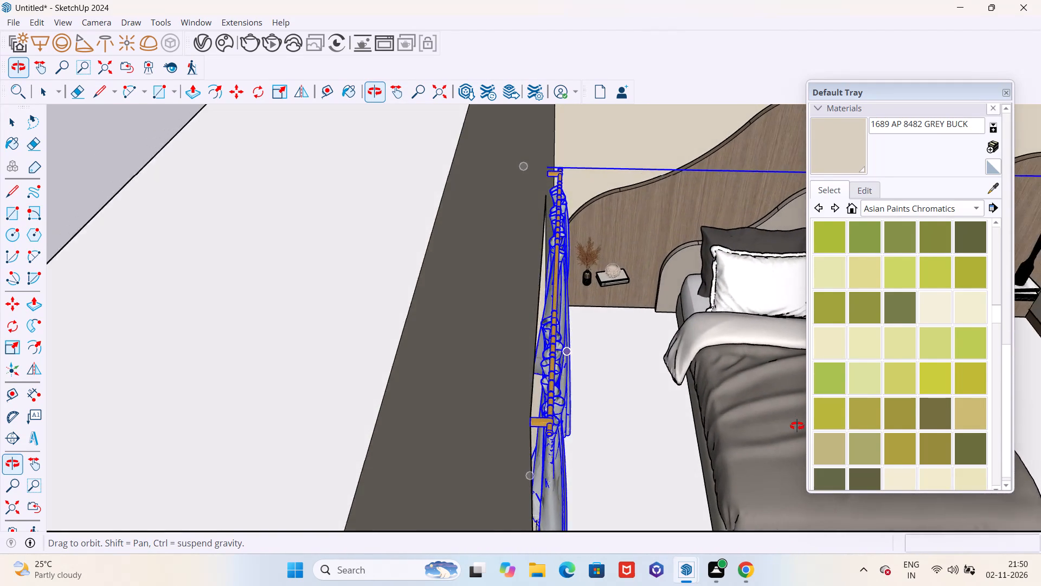
middle_click_drag(797, 426, 797, 439)
scroll(567, 466, "up", 6)
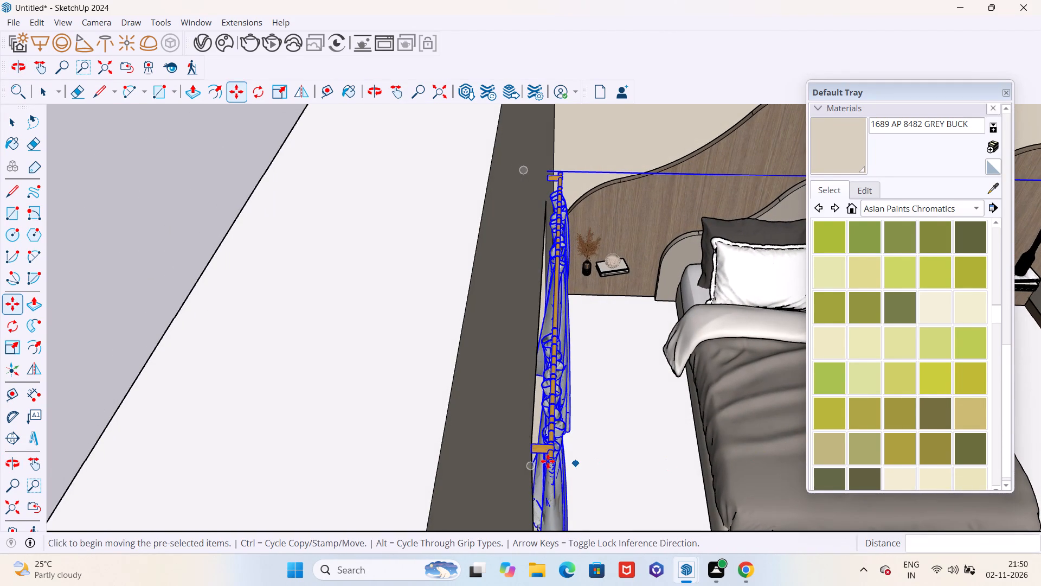
scroll(540, 460, "up", 13)
scroll(517, 450, "down", 2)
middle_click_drag(516, 448, 438, 356)
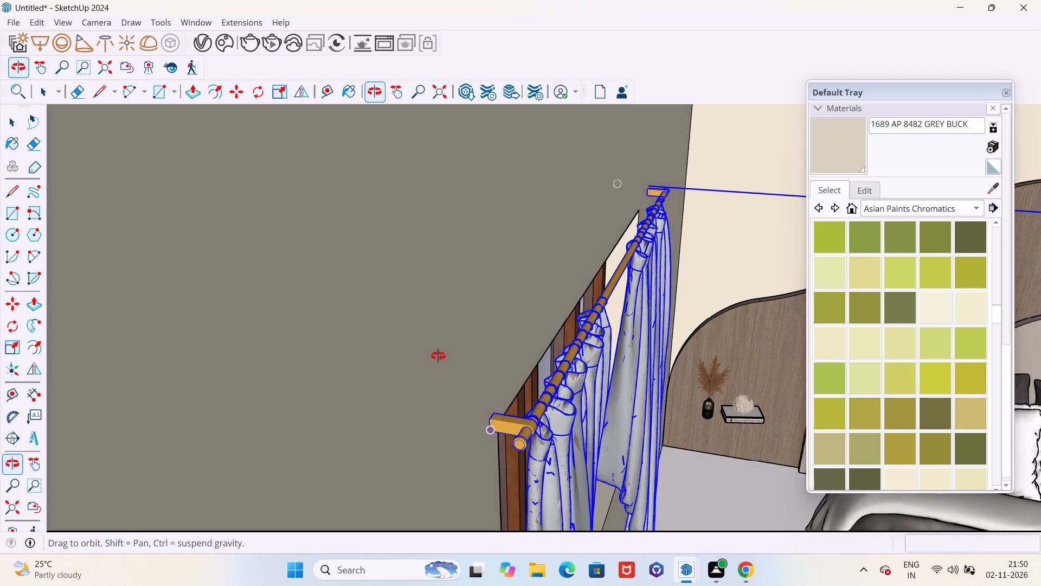
middle_click_drag(438, 356, 430, 415)
scroll(429, 435, "down", 18)
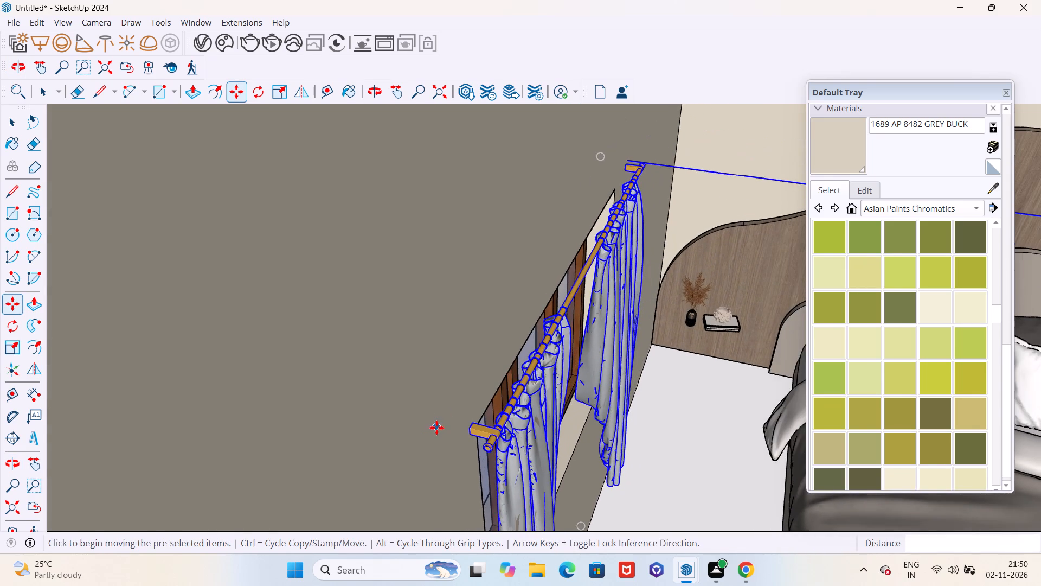
scroll(624, 171, "down", 1)
scroll(627, 161, "up", 14)
middle_click_drag(560, 245, 622, 257)
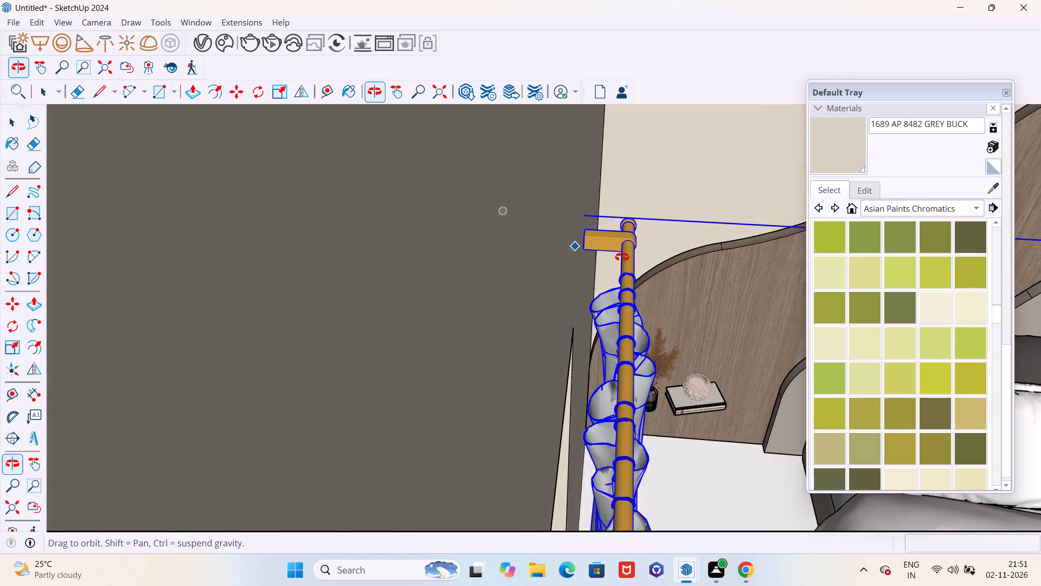
middle_click_drag(622, 257, 719, 335)
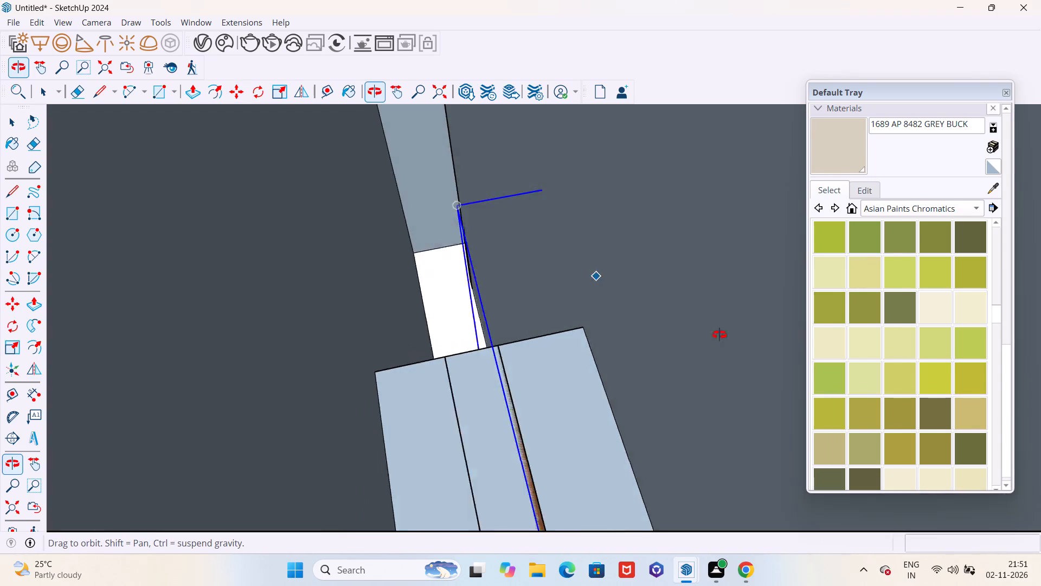
middle_click_drag(719, 335, 577, 345)
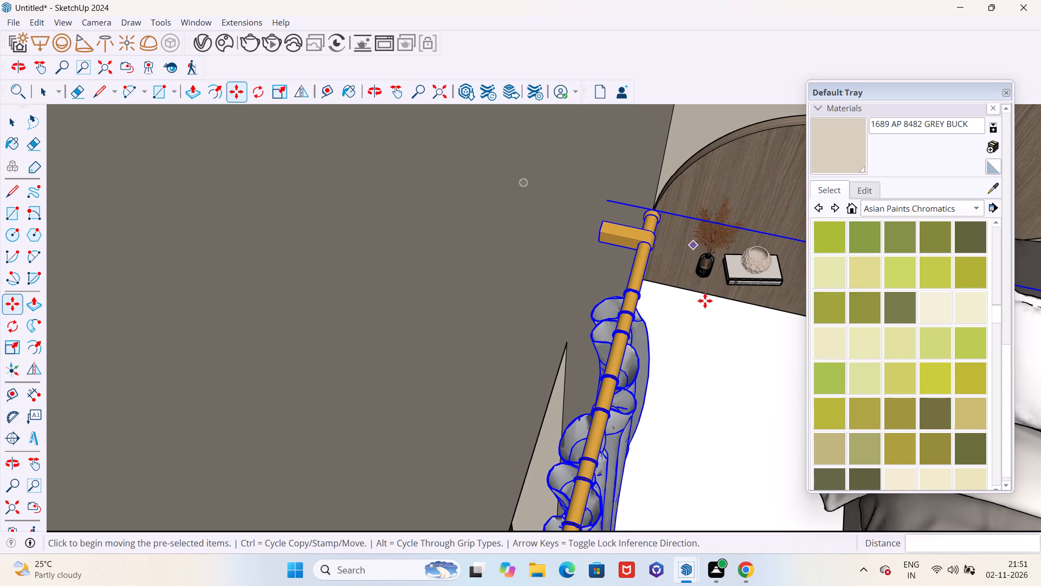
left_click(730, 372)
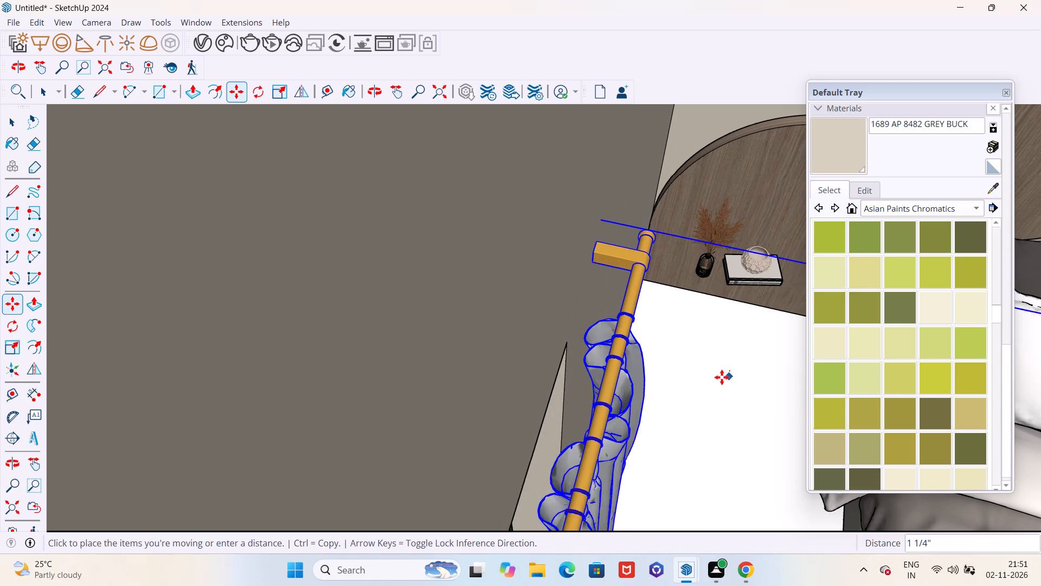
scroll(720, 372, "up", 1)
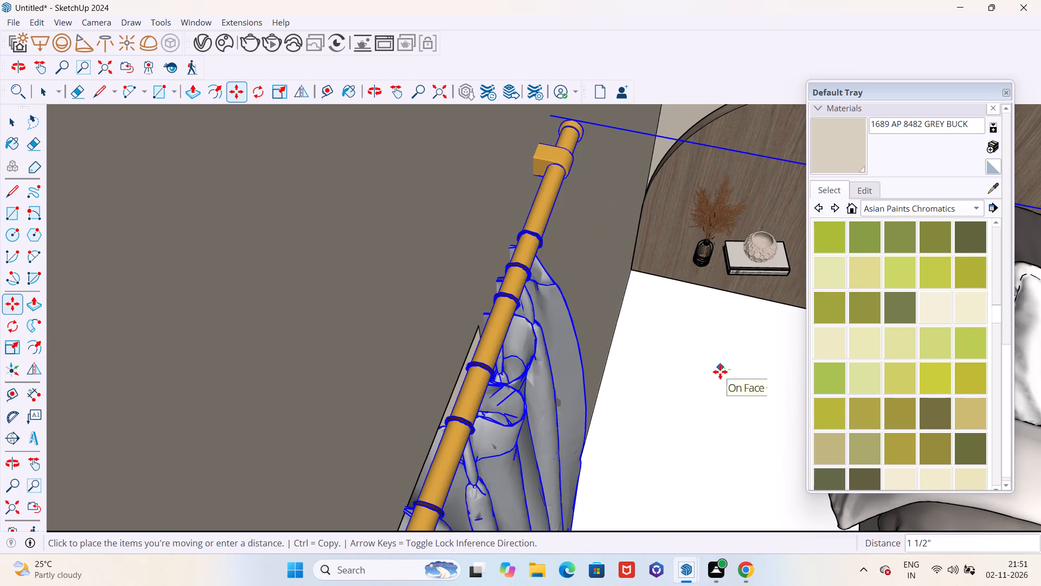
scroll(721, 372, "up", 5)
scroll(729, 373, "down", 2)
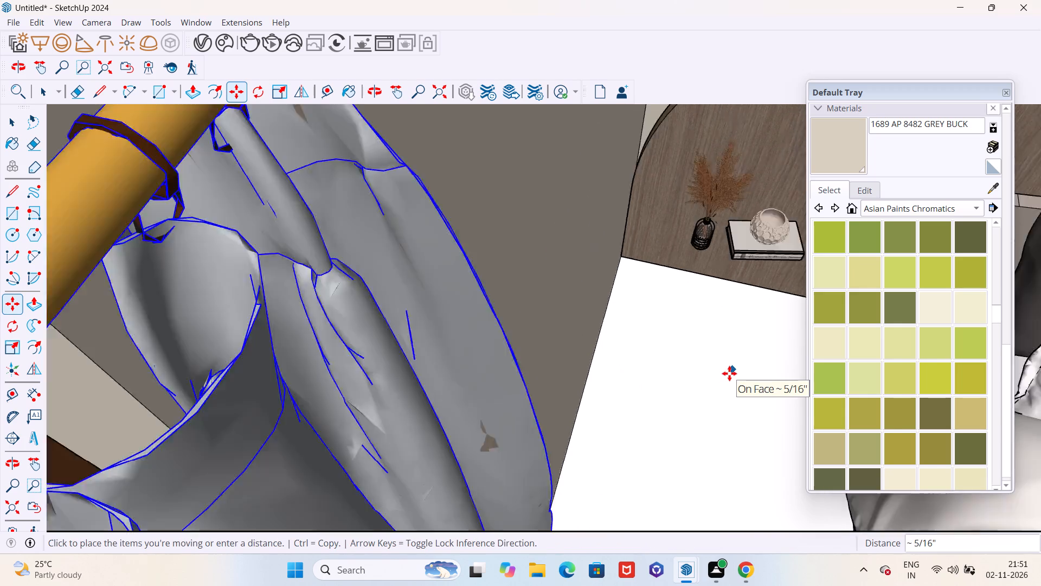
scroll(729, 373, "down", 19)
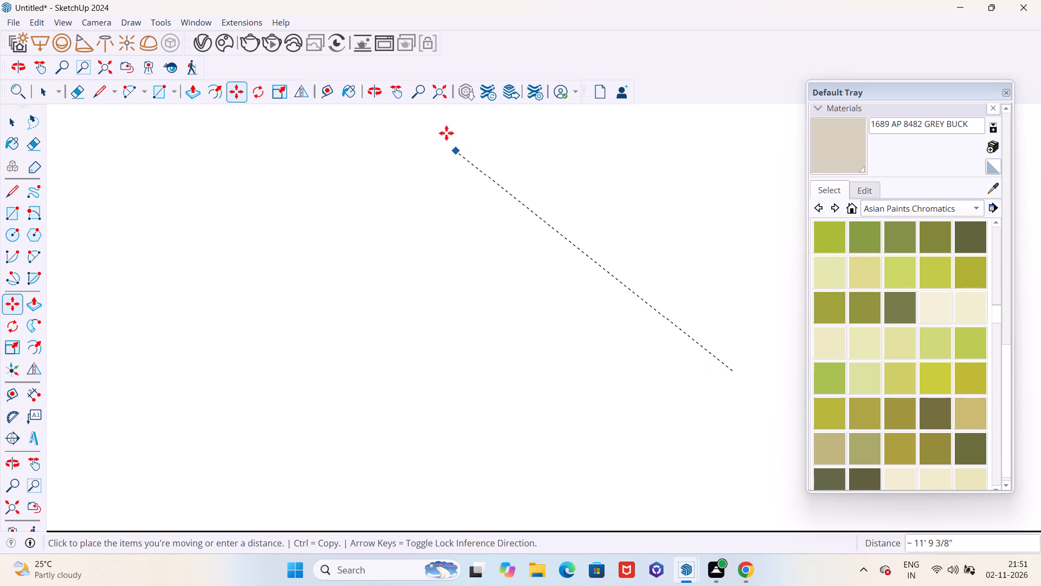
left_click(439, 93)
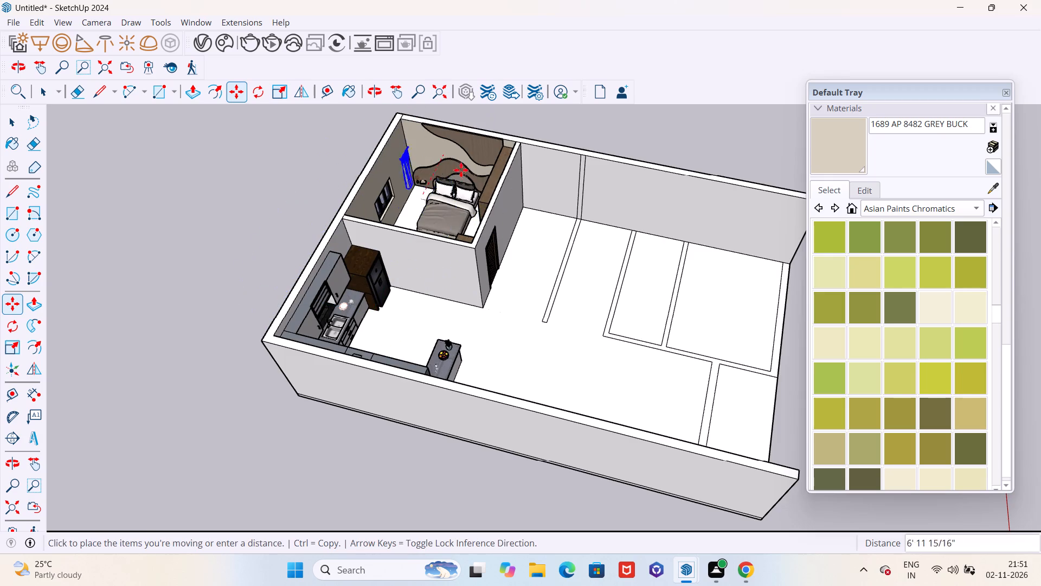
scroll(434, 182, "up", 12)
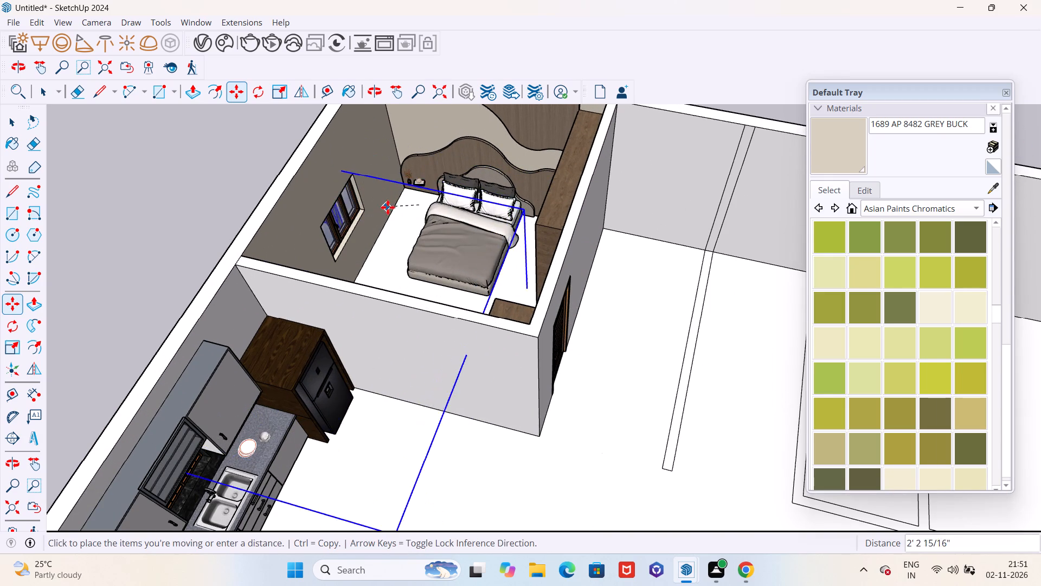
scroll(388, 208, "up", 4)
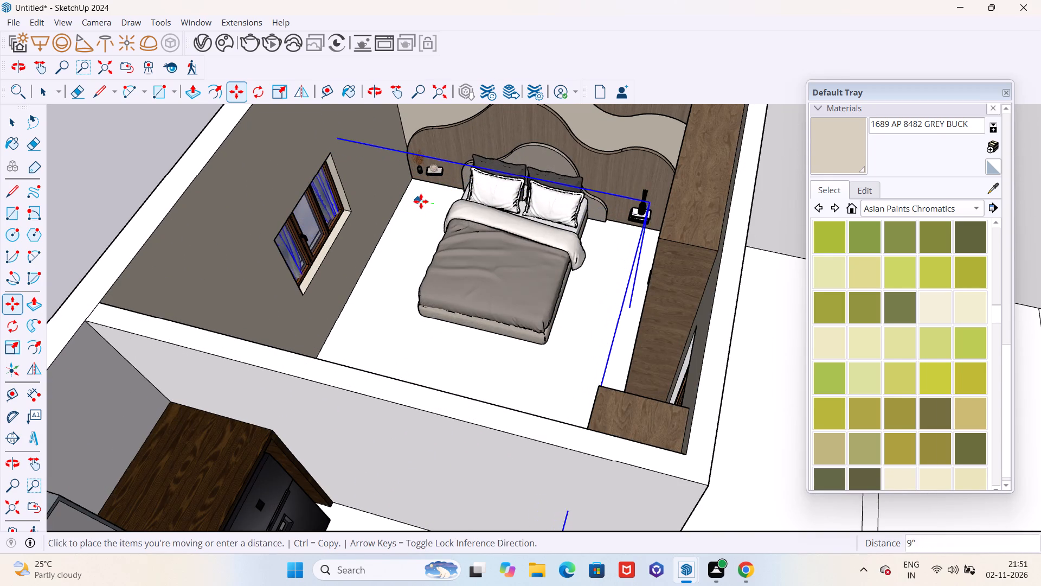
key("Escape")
Move the curtains by the rod's end bracket about 9/16" toward the bedroom's window wall.
middle_click_drag(372, 226, 396, 231)
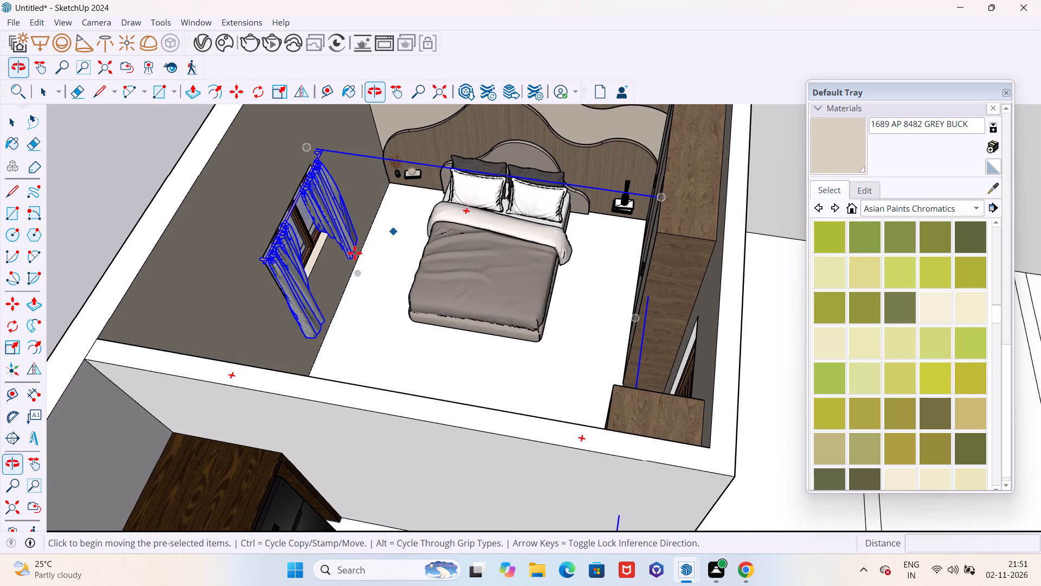
scroll(298, 257, "up", 11)
scroll(259, 267, "up", 17)
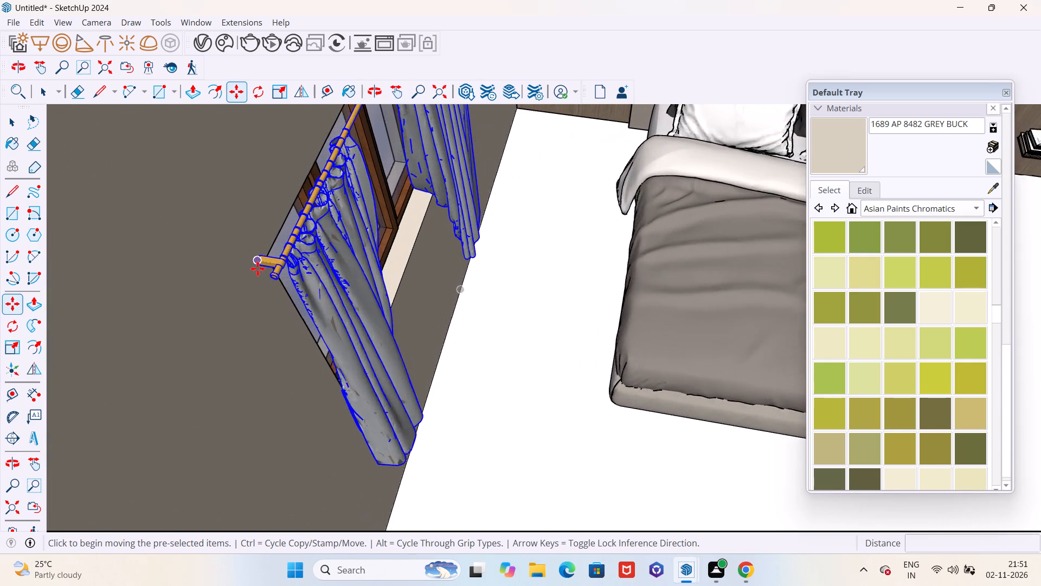
scroll(258, 269, "up", 8)
middle_click_drag(253, 262, 344, 262)
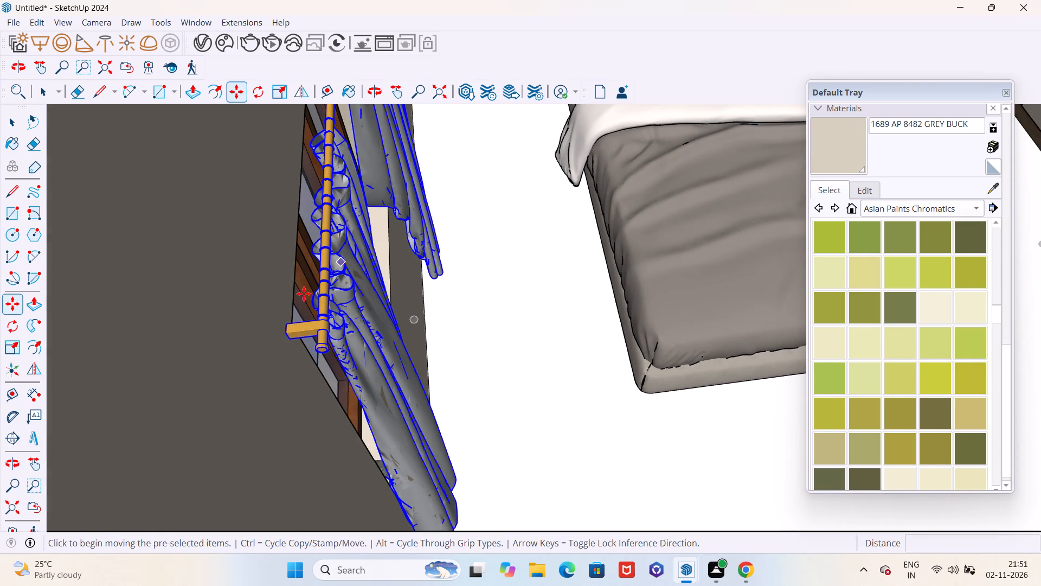
scroll(292, 324, "up", 4)
left_click(294, 335)
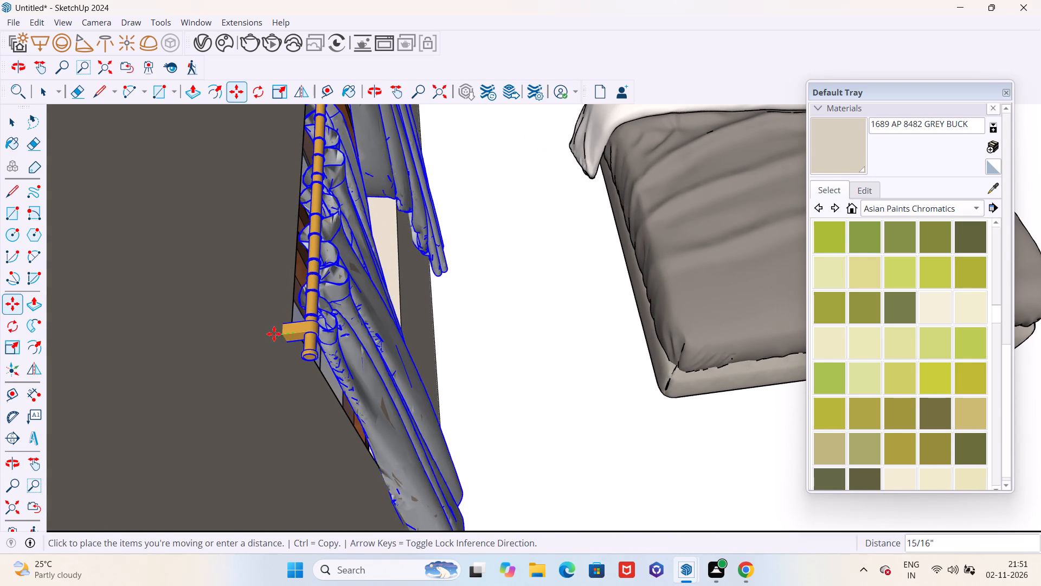
left_click(279, 333)
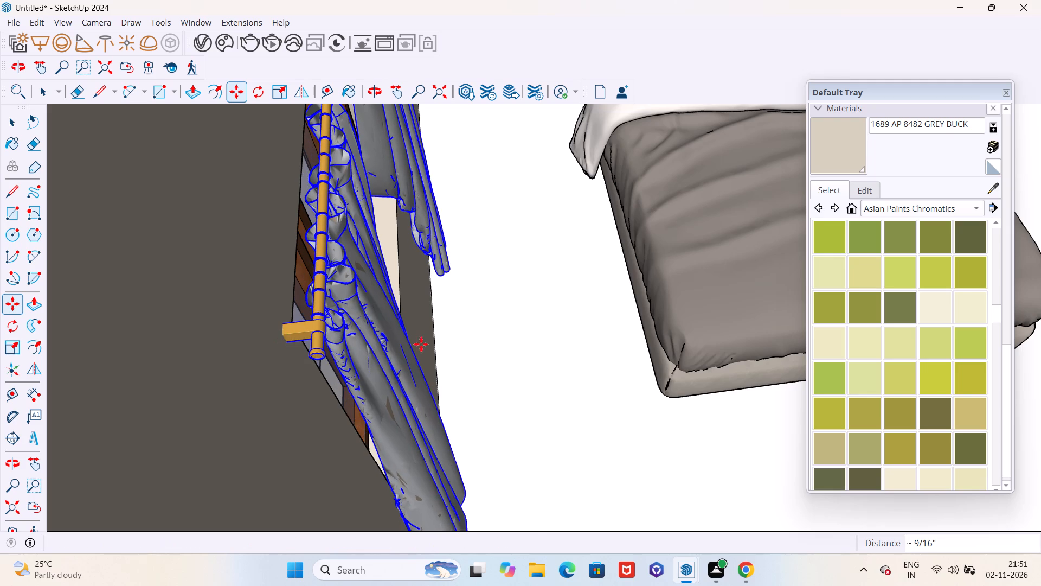
Examine the curtains' fit on the window wall from several angles, deselect them, and review the bedroom and kitchen from above.
scroll(430, 345, "down", 6)
middle_click_drag(495, 360, 272, 317)
scroll(447, 385, "down", 5)
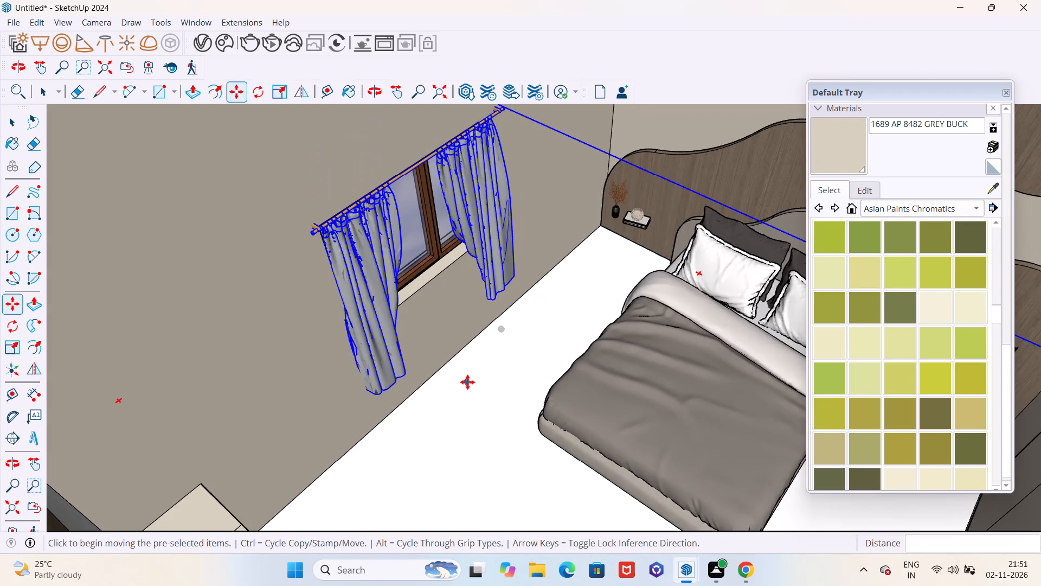
middle_click_drag(414, 369, 497, 391)
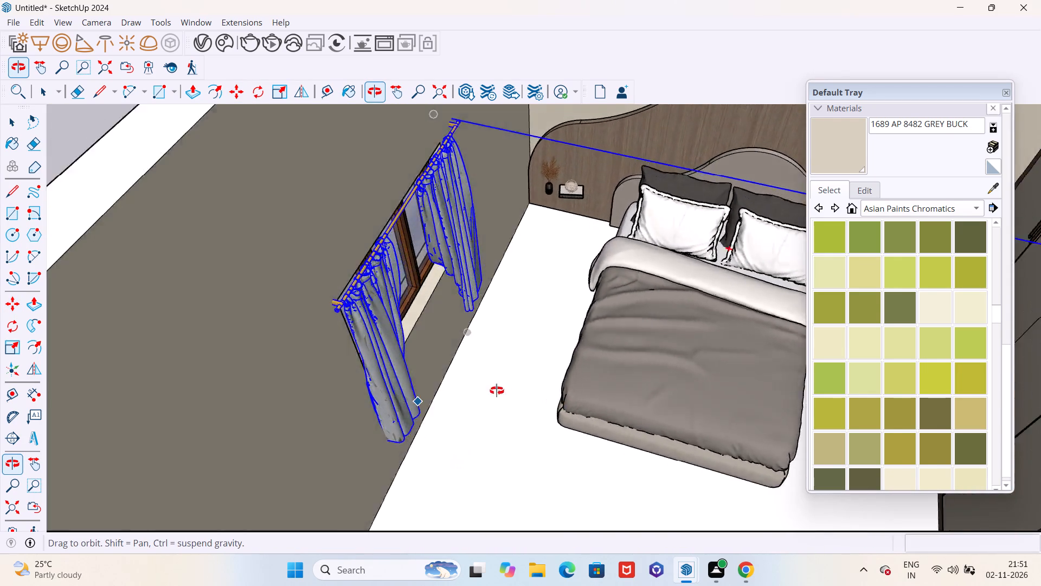
middle_click_drag(497, 391, 524, 354)
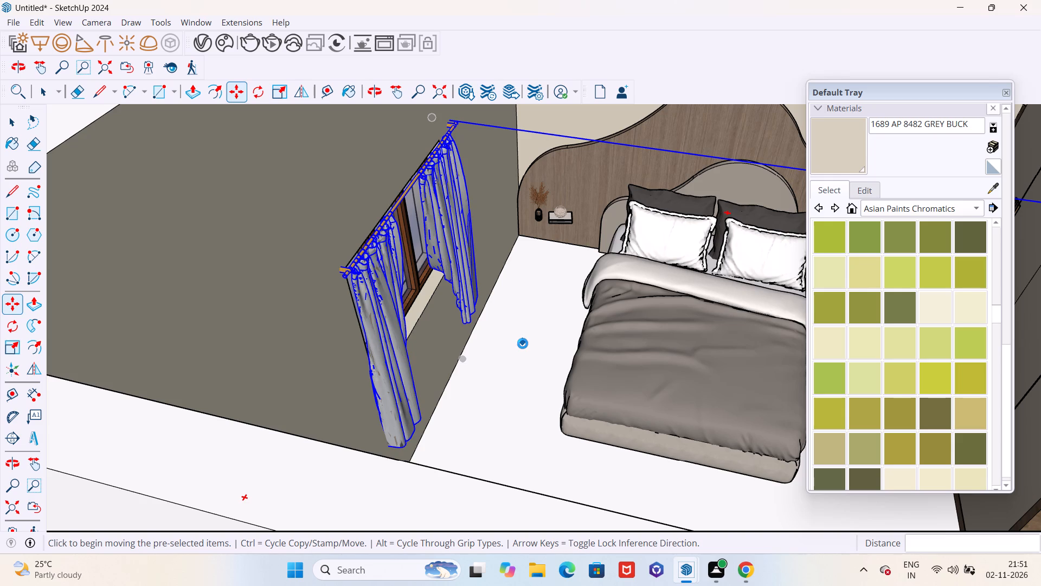
key("Escape")
scroll(424, 290, "down", 4)
key("space")
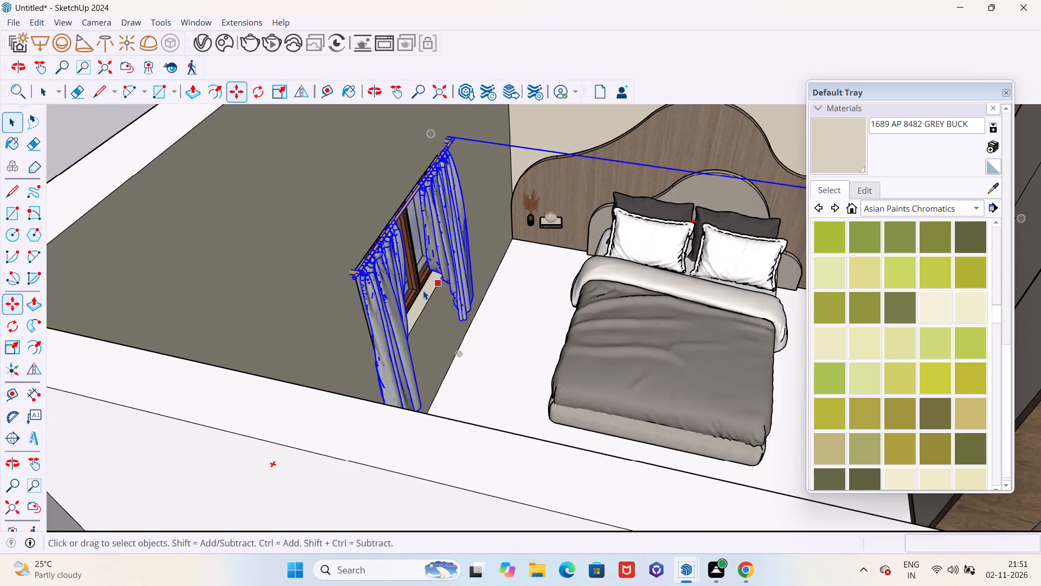
scroll(441, 292, "down", 5)
scroll(530, 289, "down", 4)
middle_click_drag(524, 278, 502, 372)
scroll(510, 334, "up", 6)
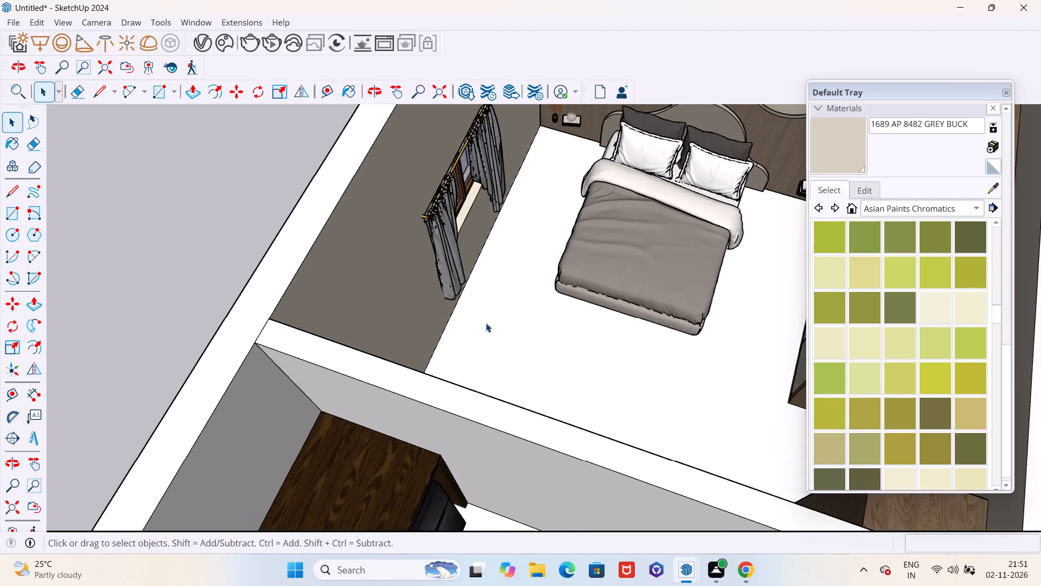
scroll(481, 328, "down", 7)
middle_click_drag(542, 334, 547, 246)
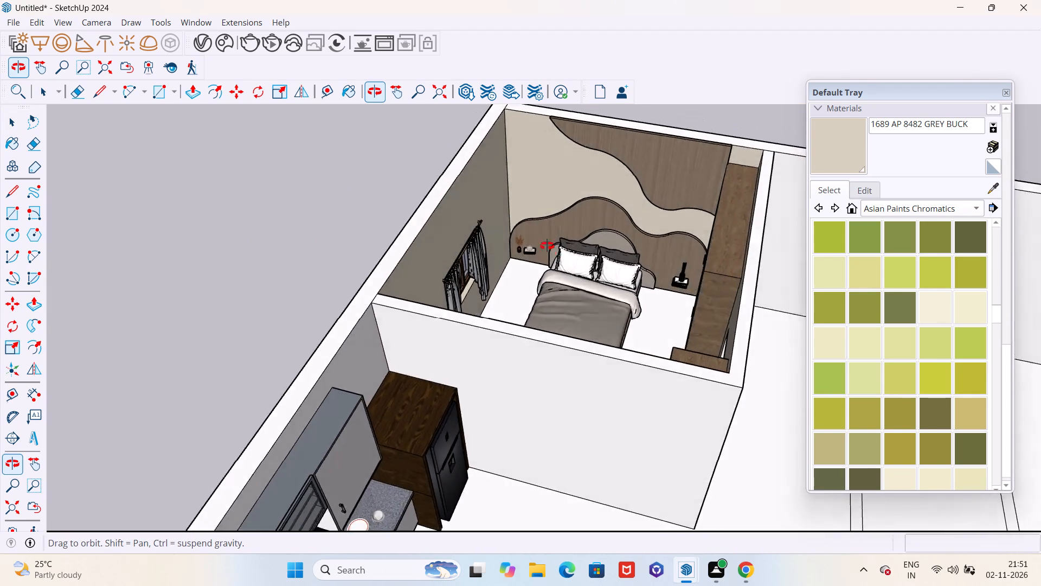
middle_click_drag(547, 246, 147, 333)
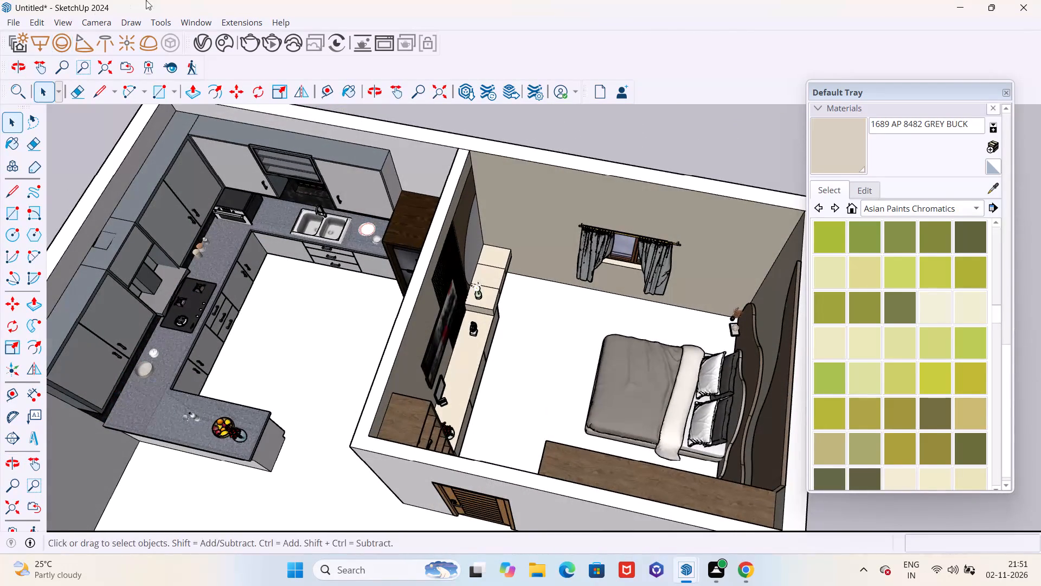
Search Chaos Cosmos for tiles and import the Tiles Marble White 03 180cm material into the scene.
left_click(202, 40)
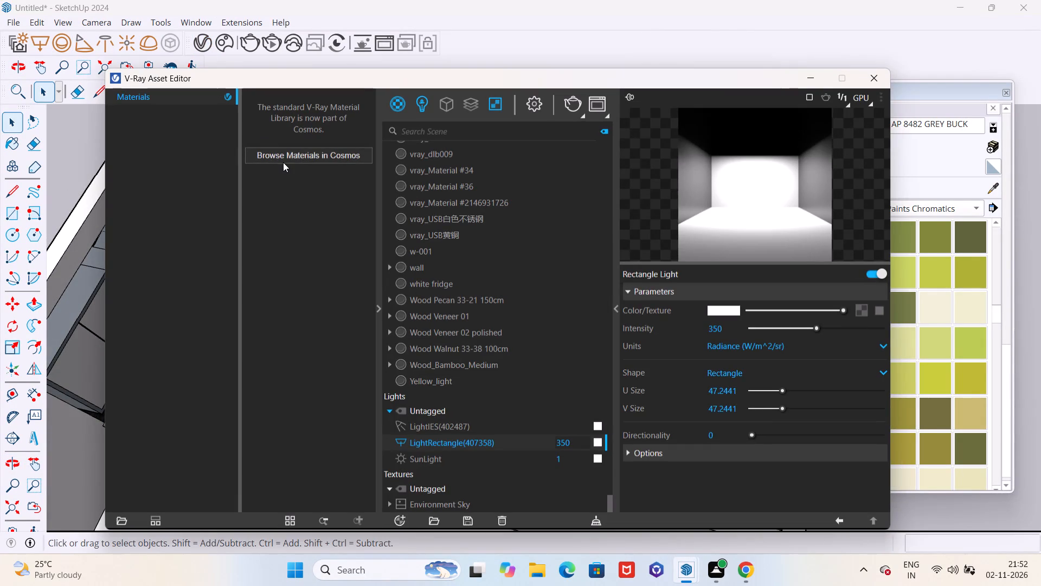
left_click(283, 162)
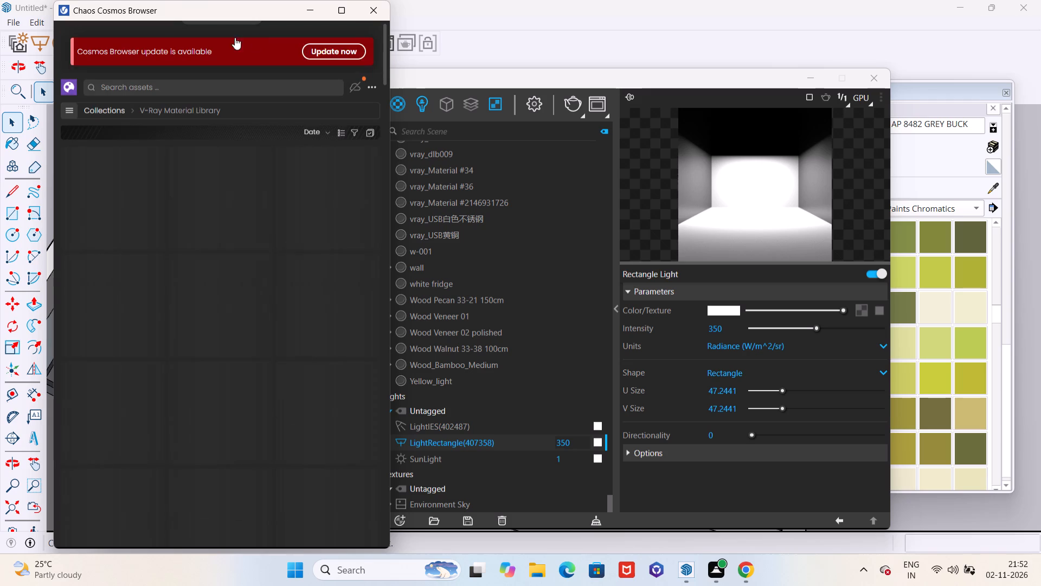
left_click(67, 91)
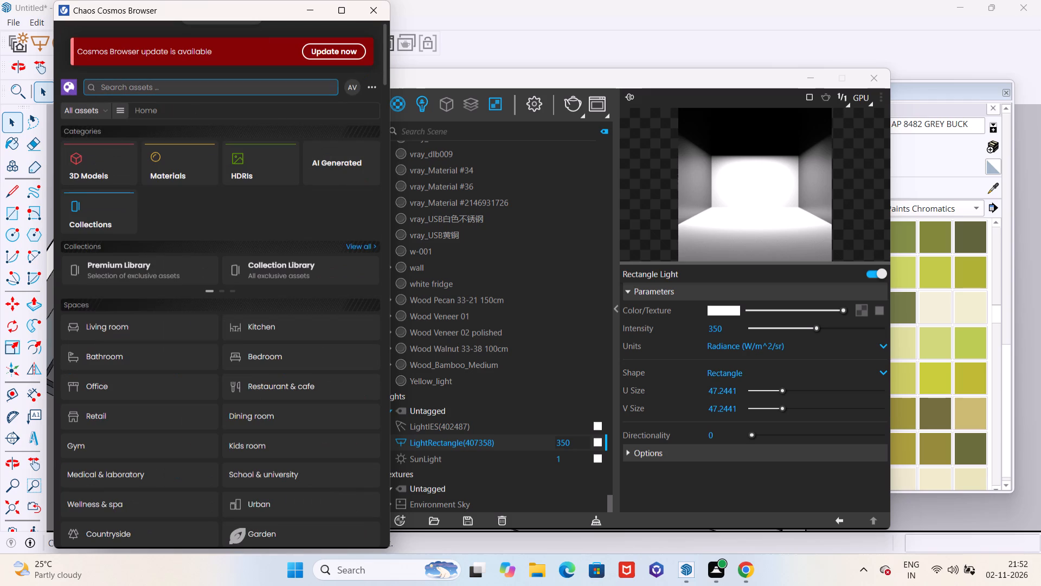
left_click(114, 88)
left_click(118, 149)
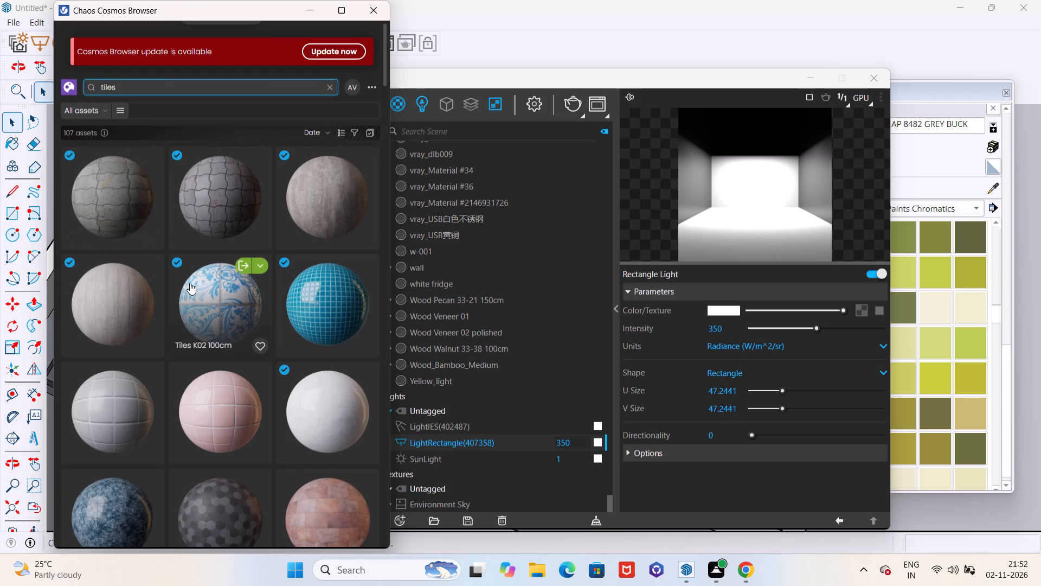
scroll(190, 280, "down", 3)
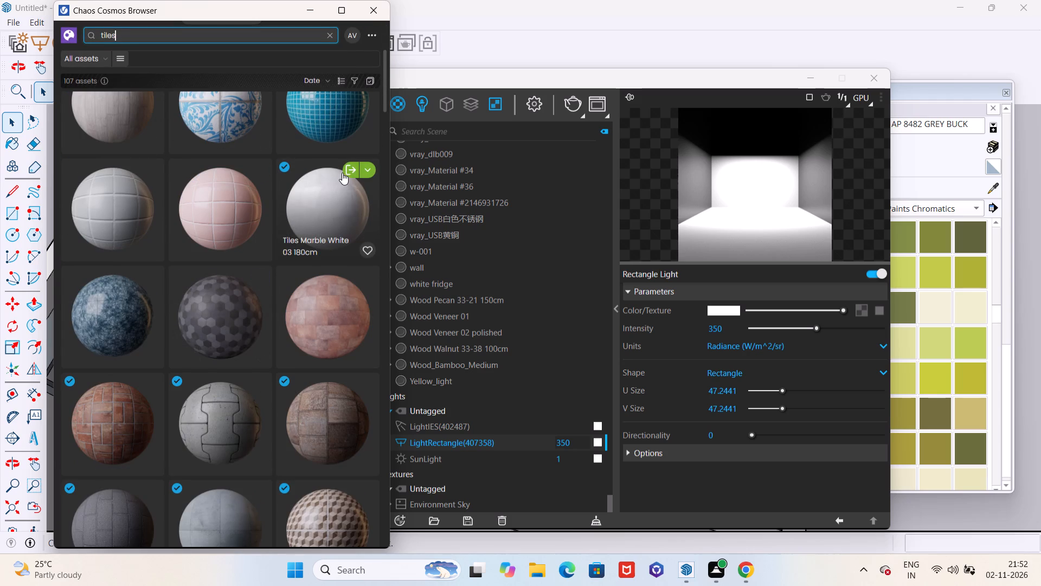
left_click(349, 167)
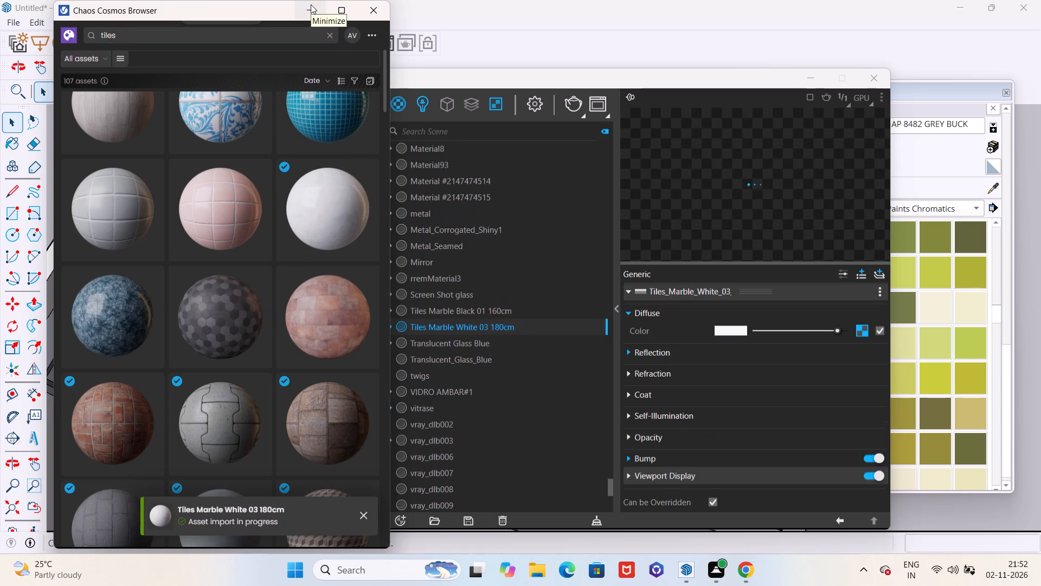
left_click(311, 4)
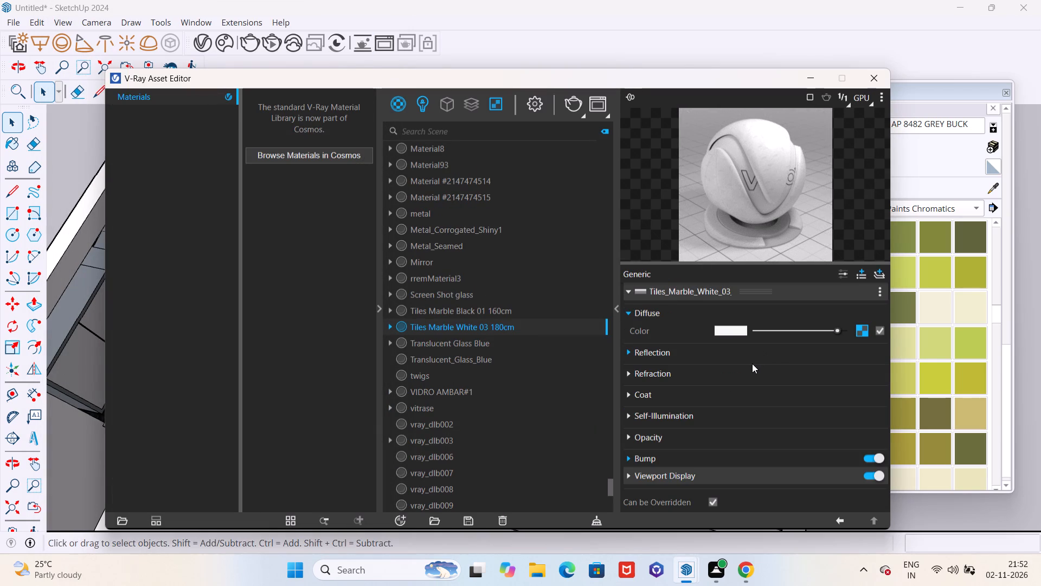
Raise the reflection color of the Tiles Marble White 03 180cm material to a light grey.
left_click(577, 325)
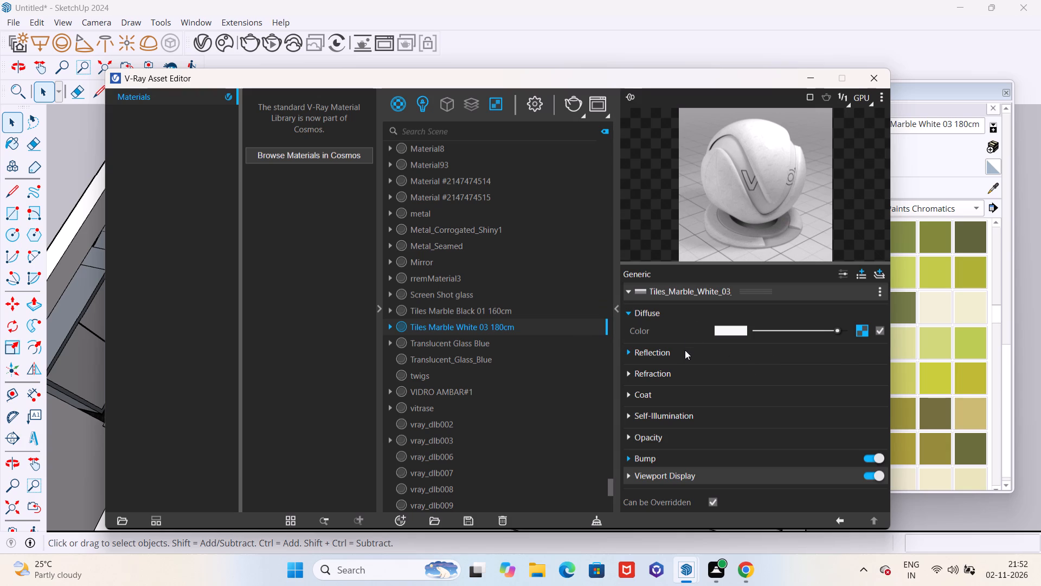
left_click(685, 350)
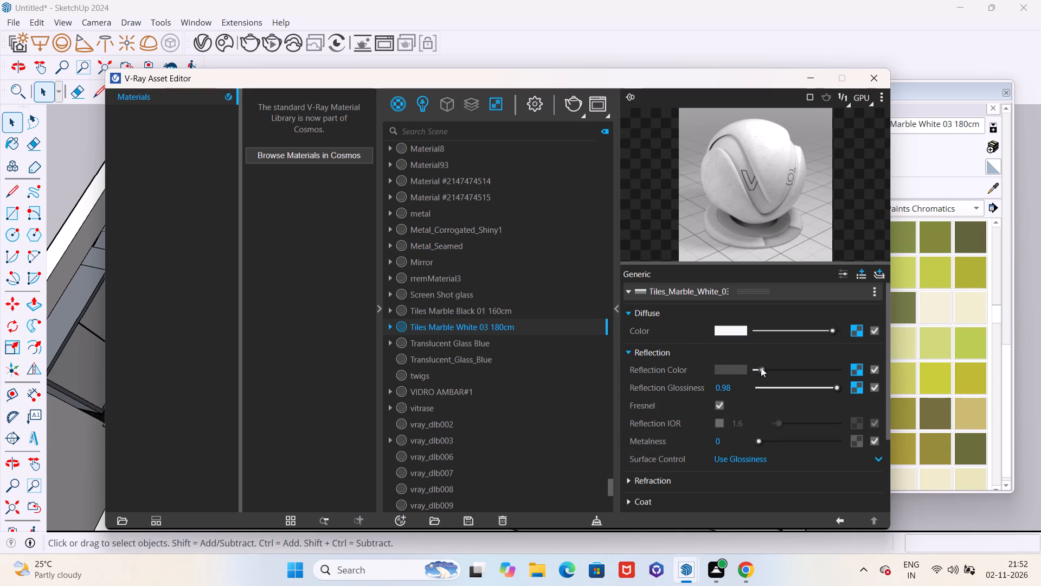
left_click_drag(763, 367, 780, 373)
left_click_drag(763, 372, 788, 372)
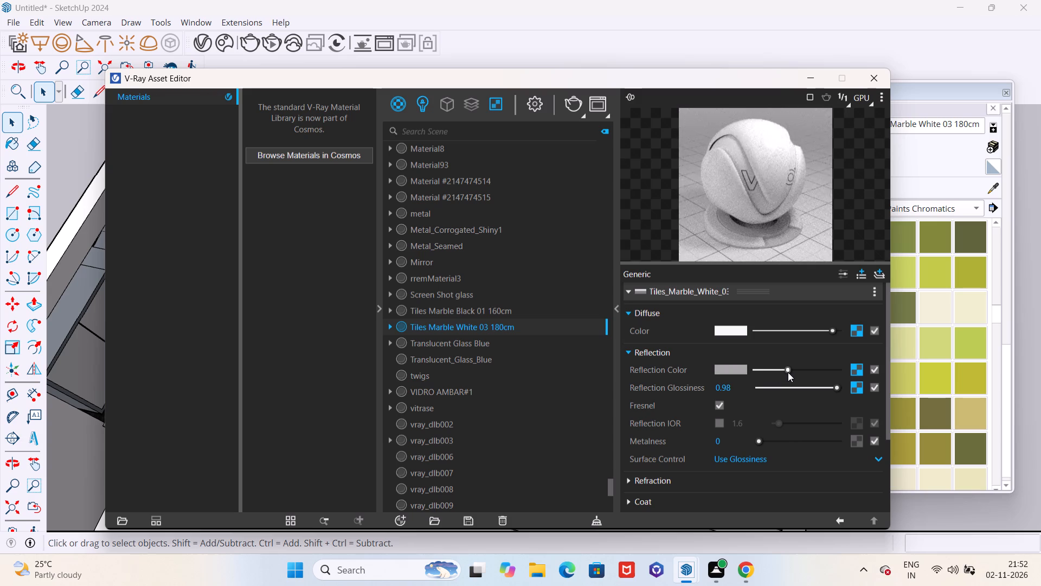
left_click_drag(788, 372, 799, 374)
Set the marble material's refraction color to dark grey and its refraction IOR to 2.34.
scroll(754, 379, "down", 2)
left_click(721, 379)
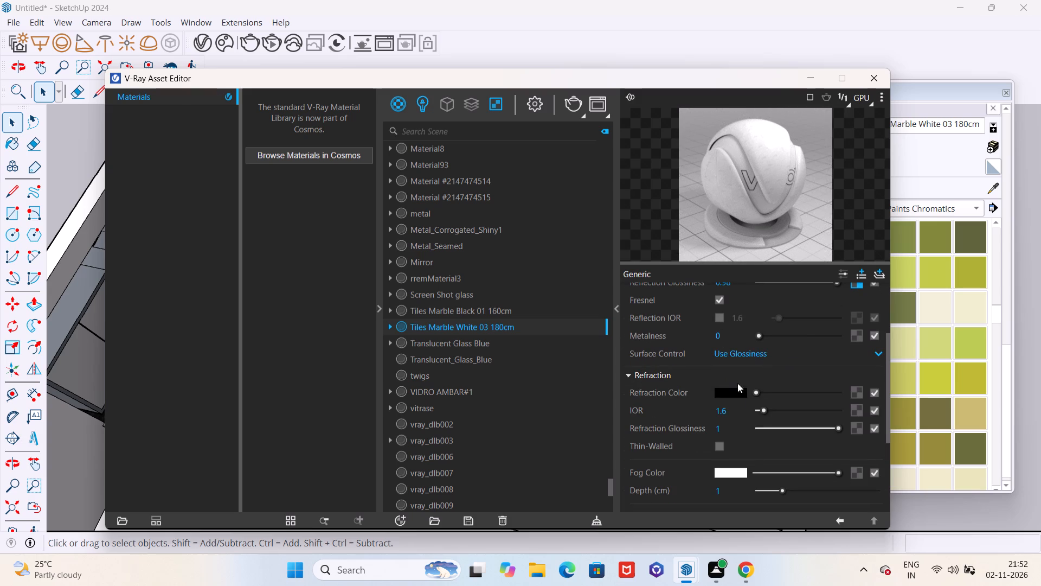
left_click_drag(756, 394, 761, 394)
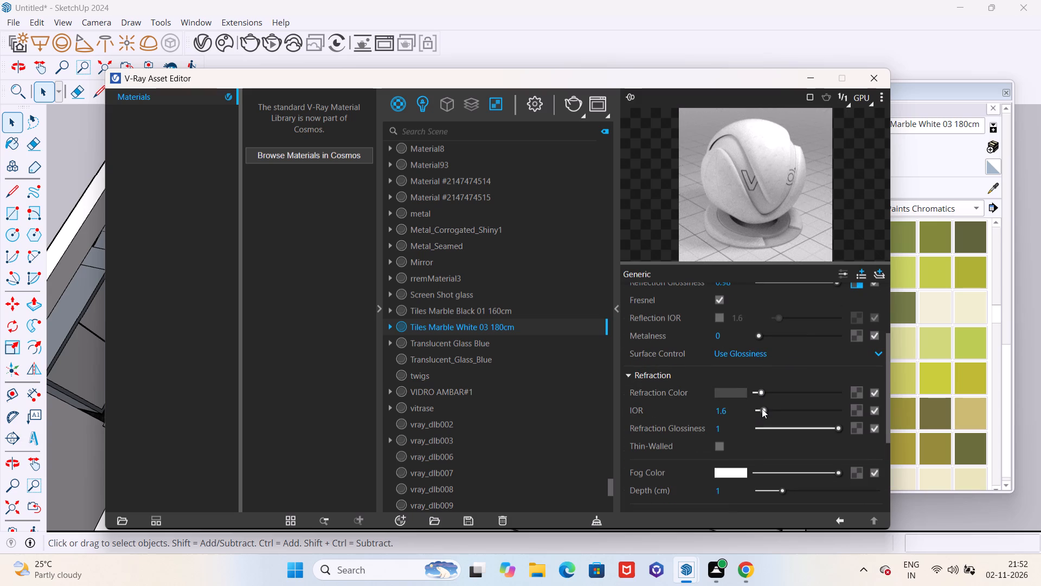
left_click(762, 409)
left_click(593, 325)
left_click(593, 324)
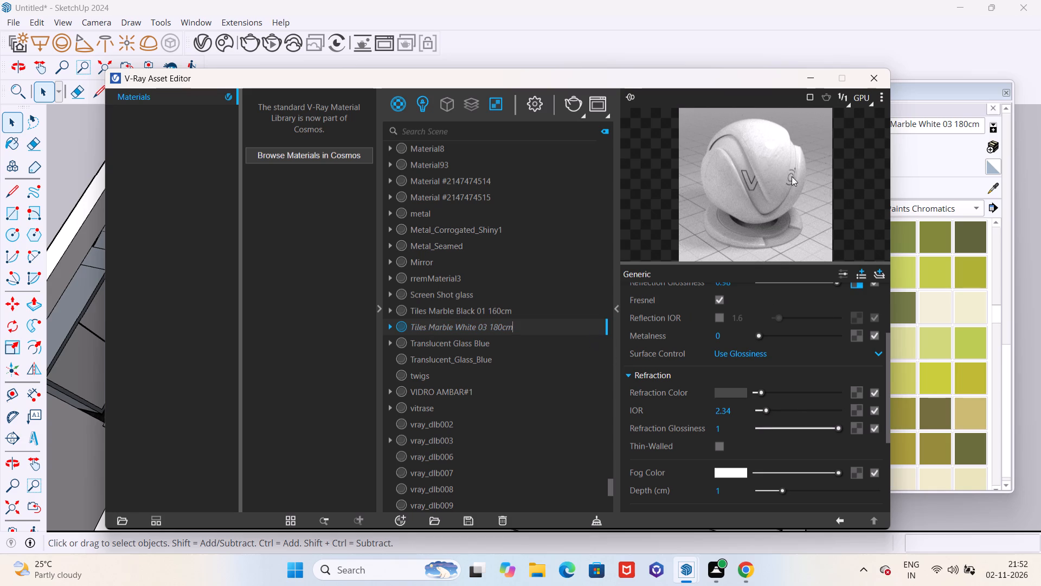
left_click(811, 71)
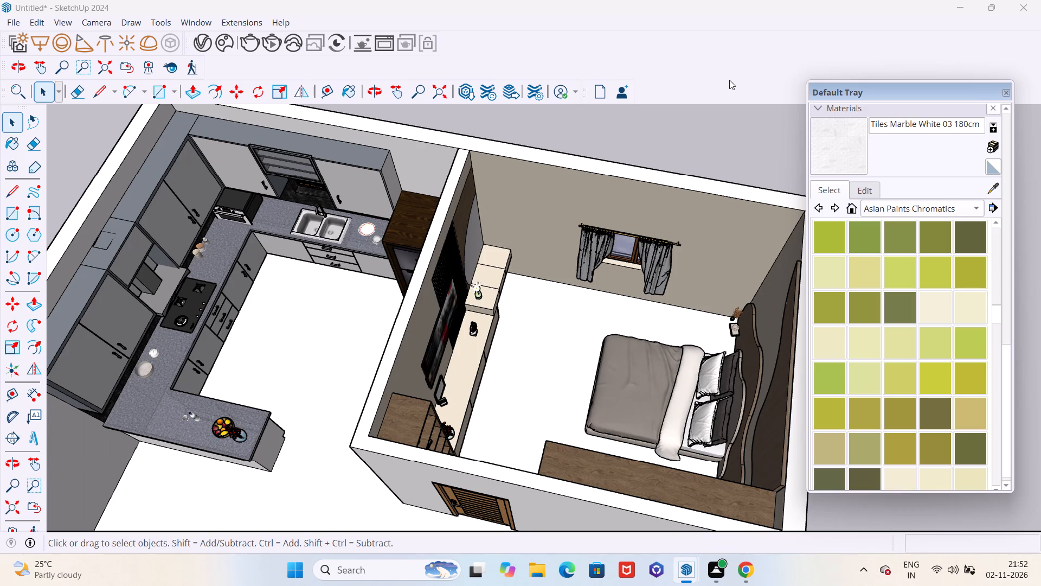
Paint the bedroom floor with the Tiles Marble White 03 180cm material.
left_click(835, 148)
scroll(525, 429, "up", 5)
left_click(551, 396)
Paint the kitchen and adjoining open living area floor with Tiles Marble White 03 180cm.
scroll(579, 391, "down", 3)
scroll(584, 397, "up", 1)
scroll(584, 397, "down", 2)
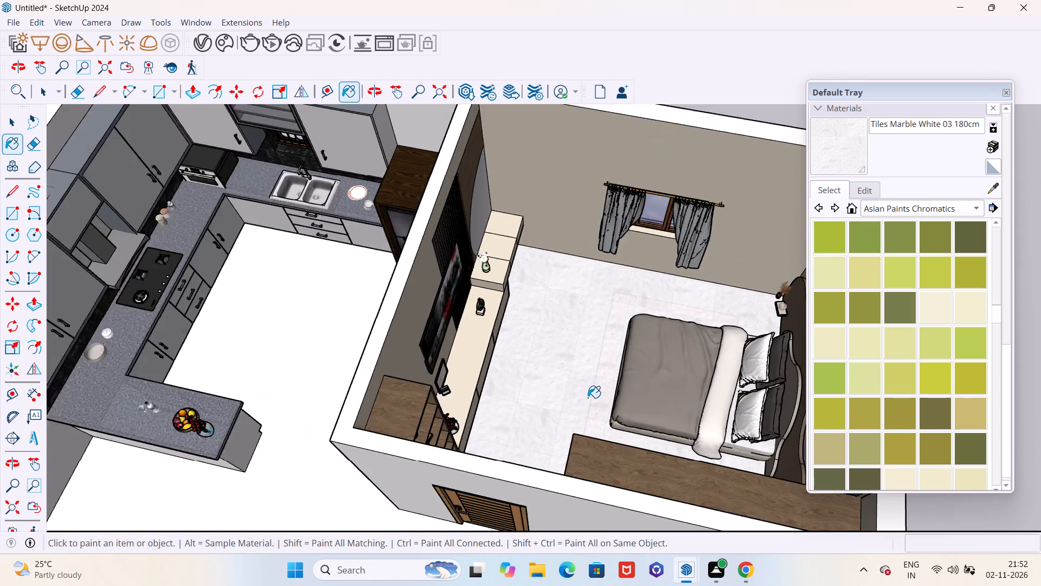
scroll(588, 398, "down", 4)
scroll(414, 405, "up", 7)
left_click(414, 400)
Paint the floor of the narrow outlined room beyond the living area with Tiles Marble White 03 180cm.
scroll(531, 412, "down", 6)
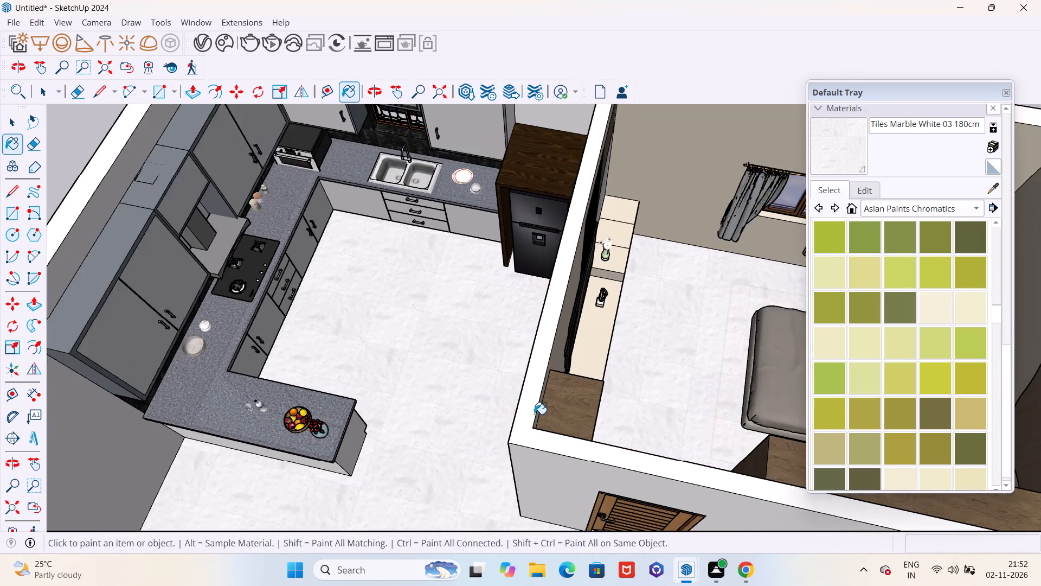
scroll(483, 402, "down", 17)
middle_click_drag(474, 430, 628, 361)
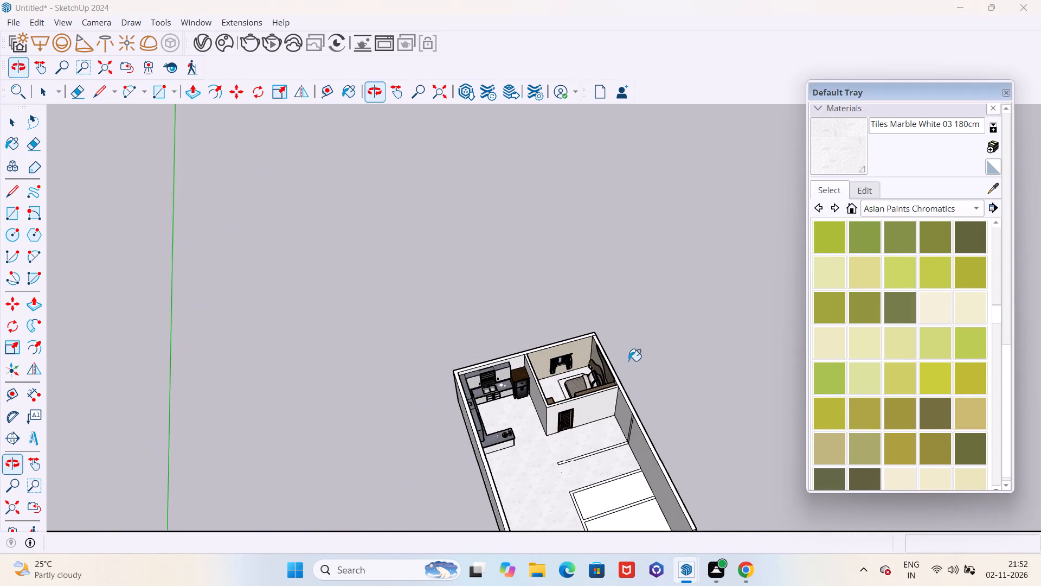
scroll(541, 368, "down", 10)
middle_click_drag(539, 436, 550, 446)
scroll(586, 476, "up", 2)
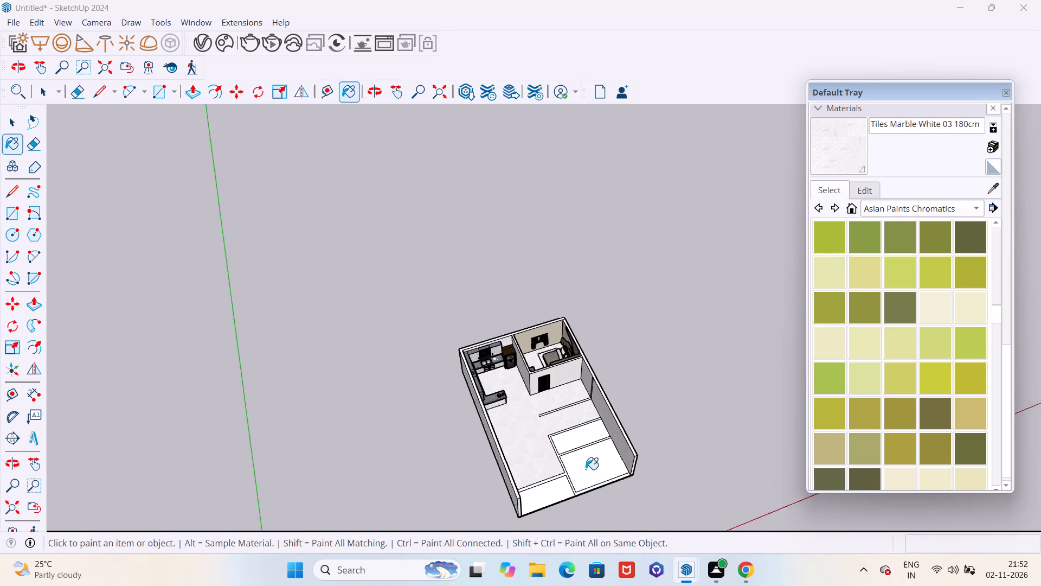
scroll(586, 469, "up", 16)
left_click(569, 414)
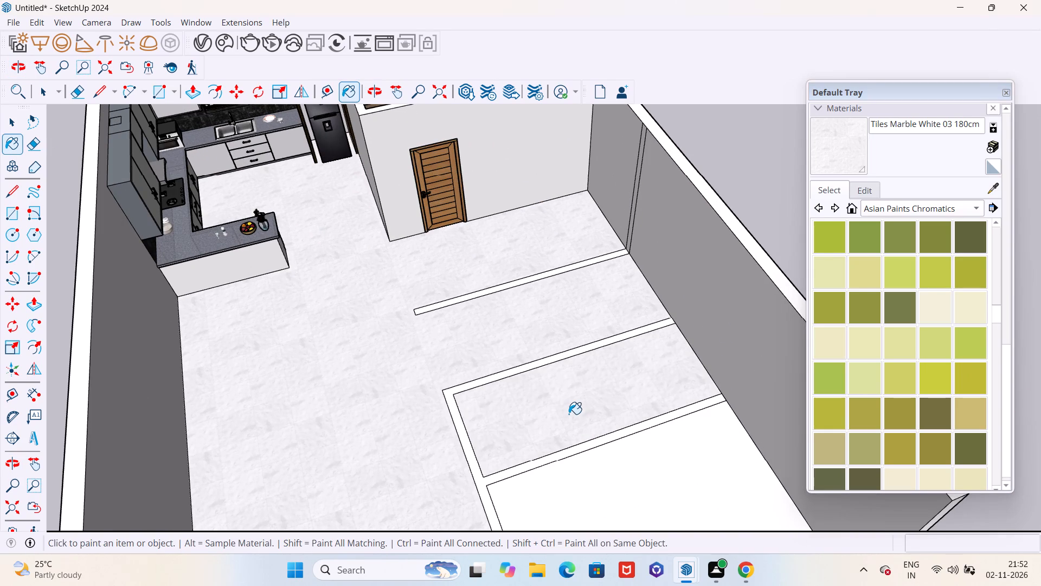
Undo the Tiles Marble White 03 180cm painting on the floors outside the bedroom, including a trial fill of the adjacent outlined room.
key("ctrl+z")
left_click(657, 481)
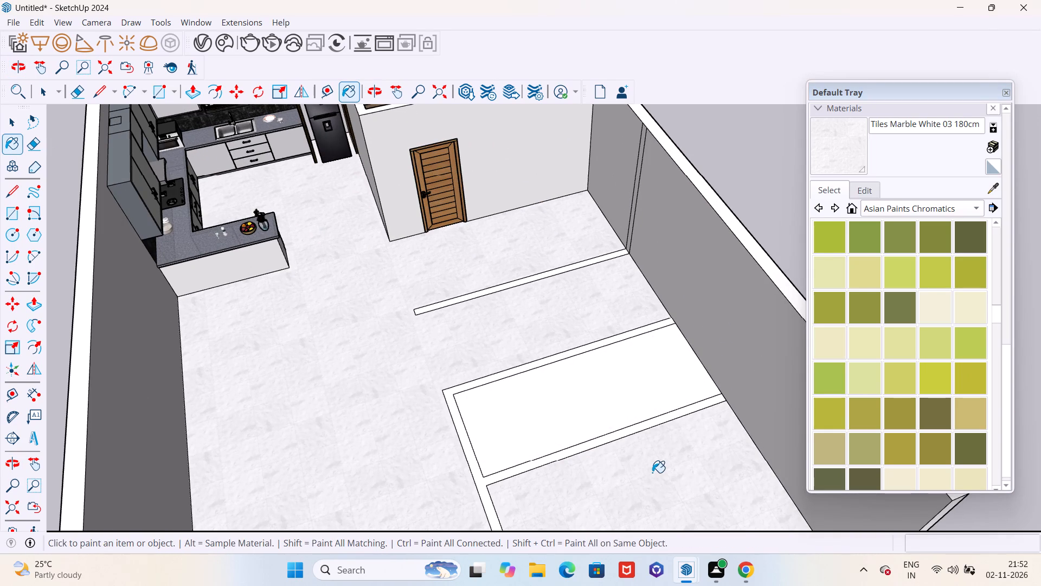
key("ctrl+z")
key("ctrl+z")
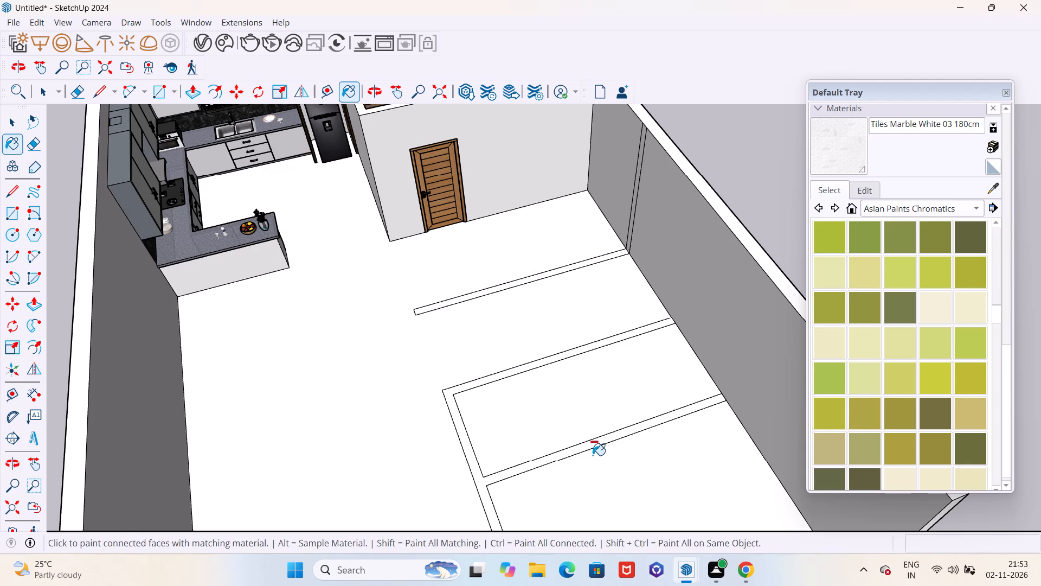
Examine the apartment from above and look into the bedroom toward its curtained window wall.
key("space")
scroll(592, 462, "down", 4)
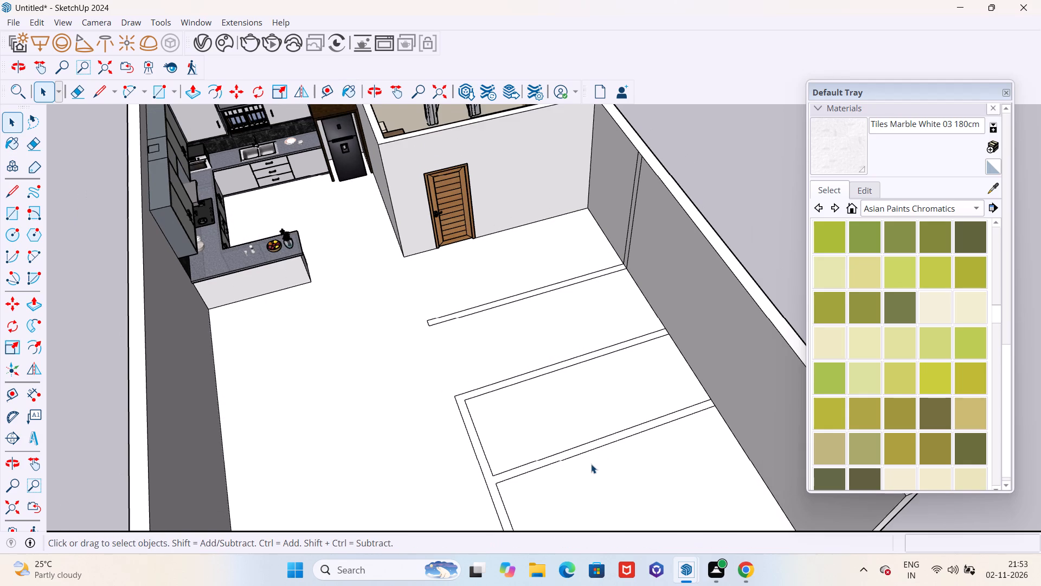
scroll(586, 472, "down", 10)
middle_click_drag(550, 358, 364, 475)
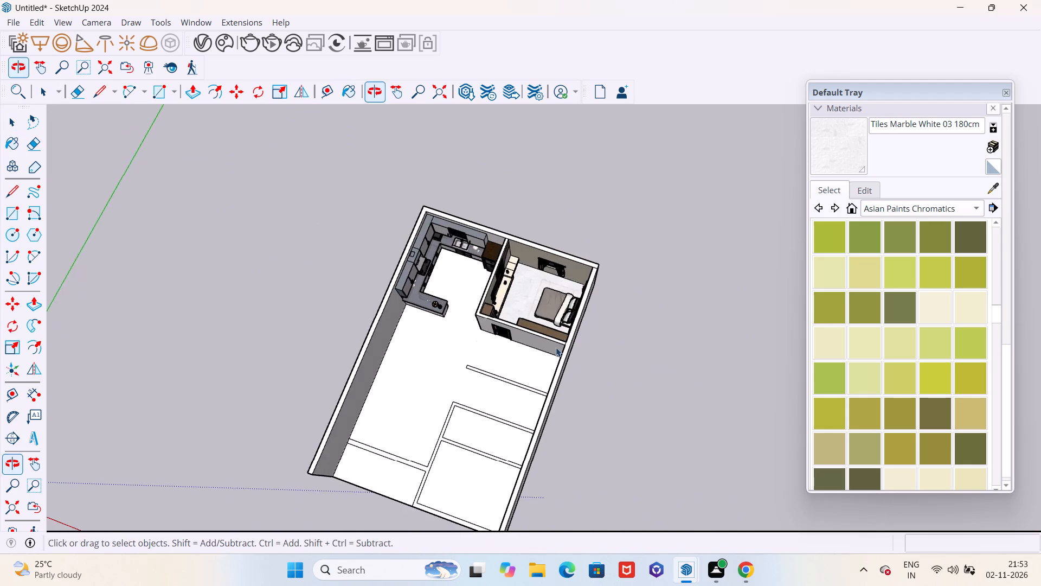
scroll(563, 334, "up", 13)
scroll(545, 245, "down", 4)
middle_click_drag(529, 245, 630, 109)
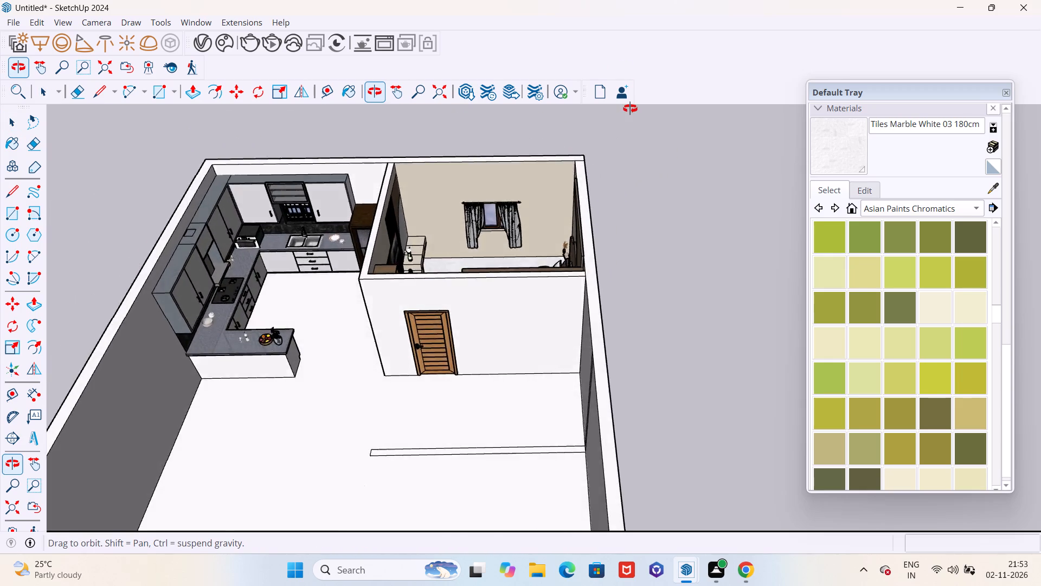
middle_click_drag(630, 109, 640, 98)
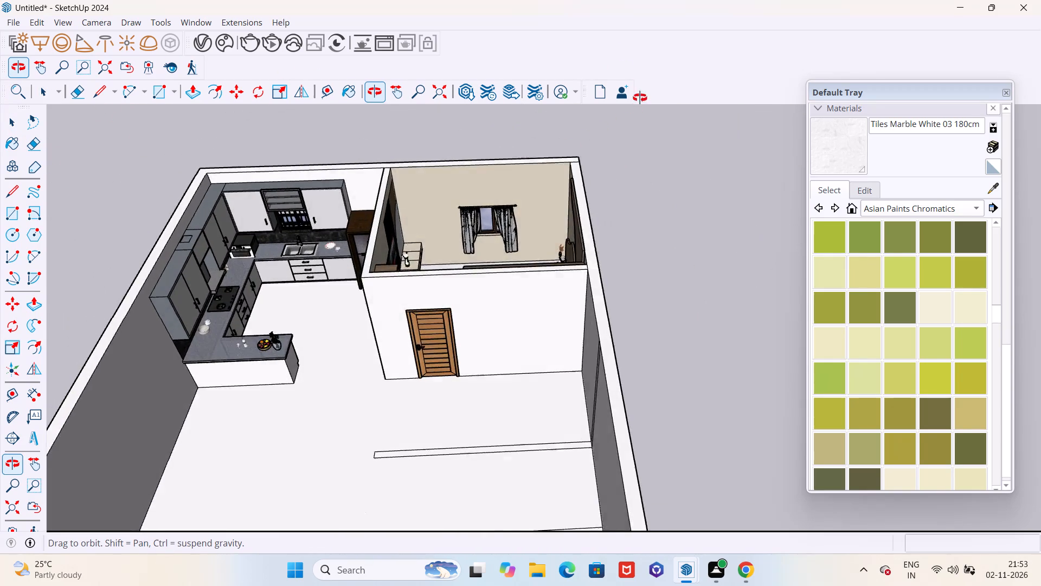
middle_click_drag(640, 98, 647, 82)
scroll(640, 95, "up", 1)
scroll(536, 222, "up", 9)
scroll(510, 237, "down", 4)
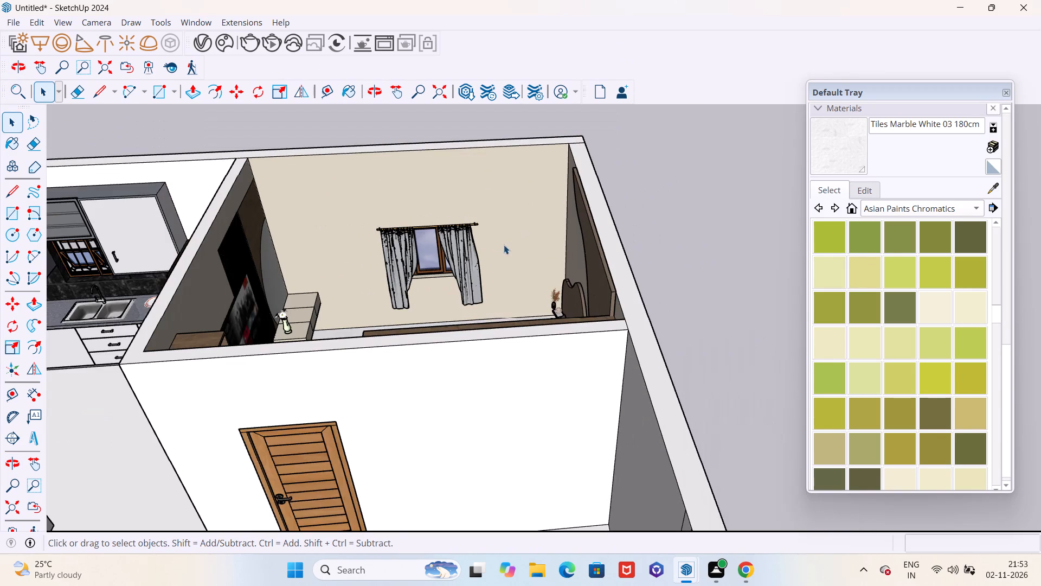
Import the potted plant model named 4 from the Downloads folder.
left_click(12, 26)
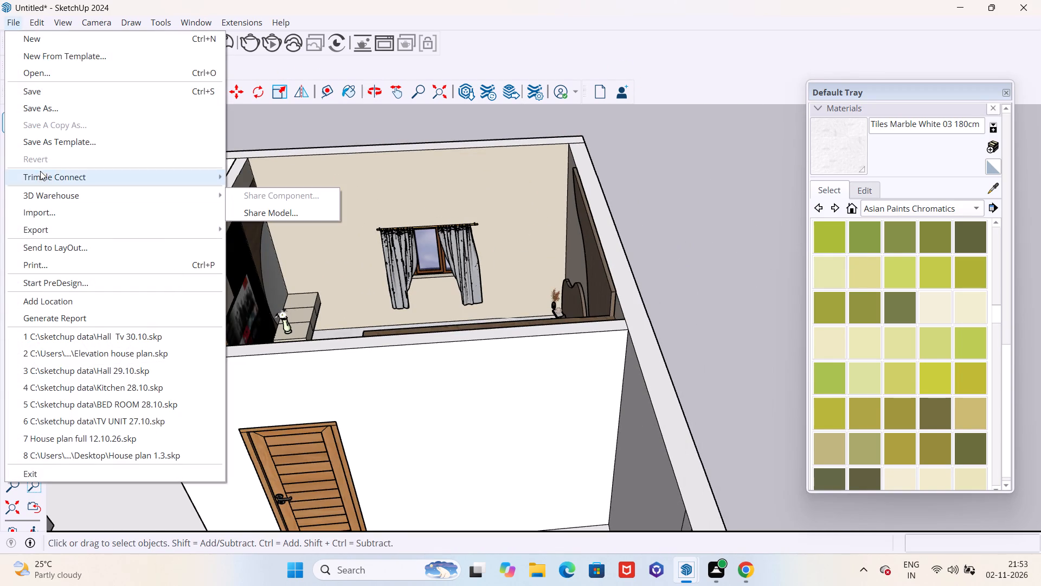
left_click(43, 212)
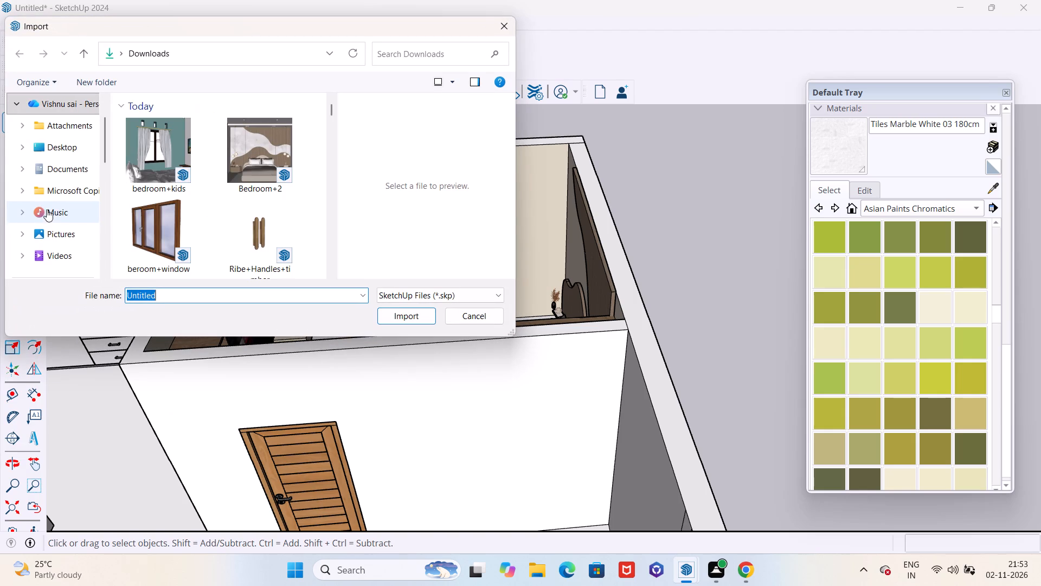
scroll(236, 207, "down", 8)
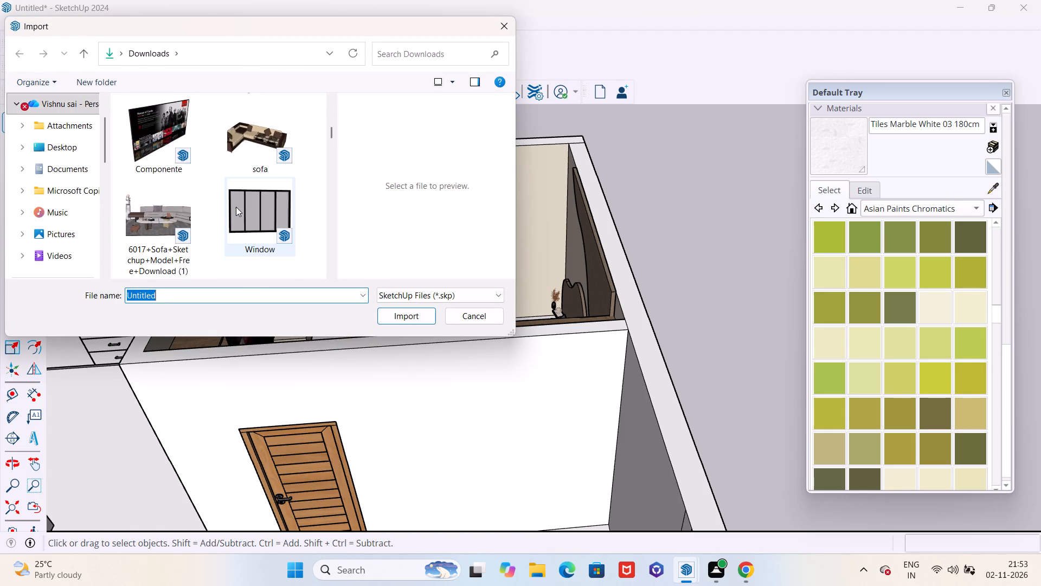
scroll(236, 207, "up", 4)
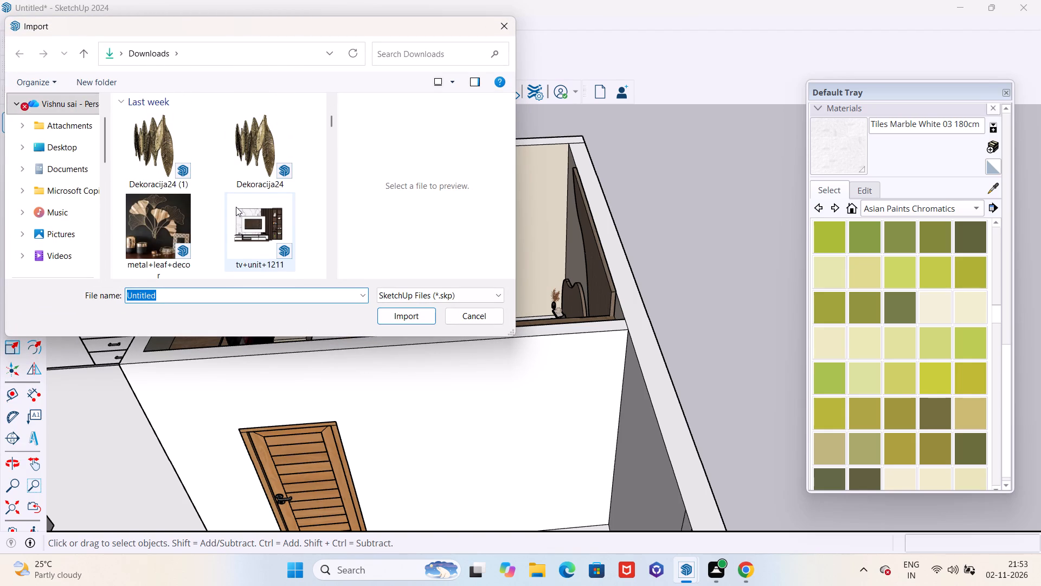
scroll(236, 207, "up", 2)
scroll(236, 207, "down", 3)
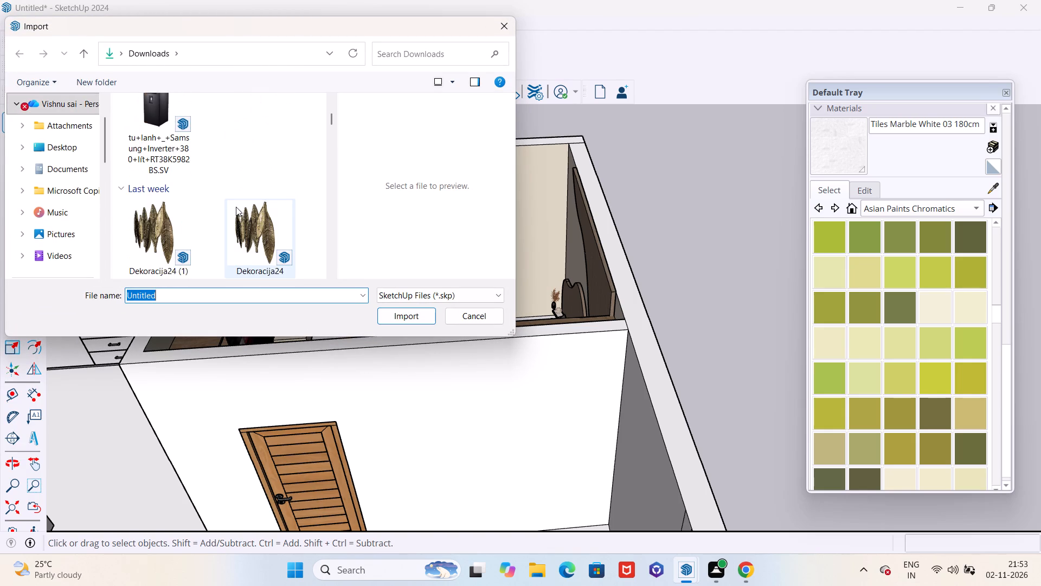
scroll(236, 207, "down", 2)
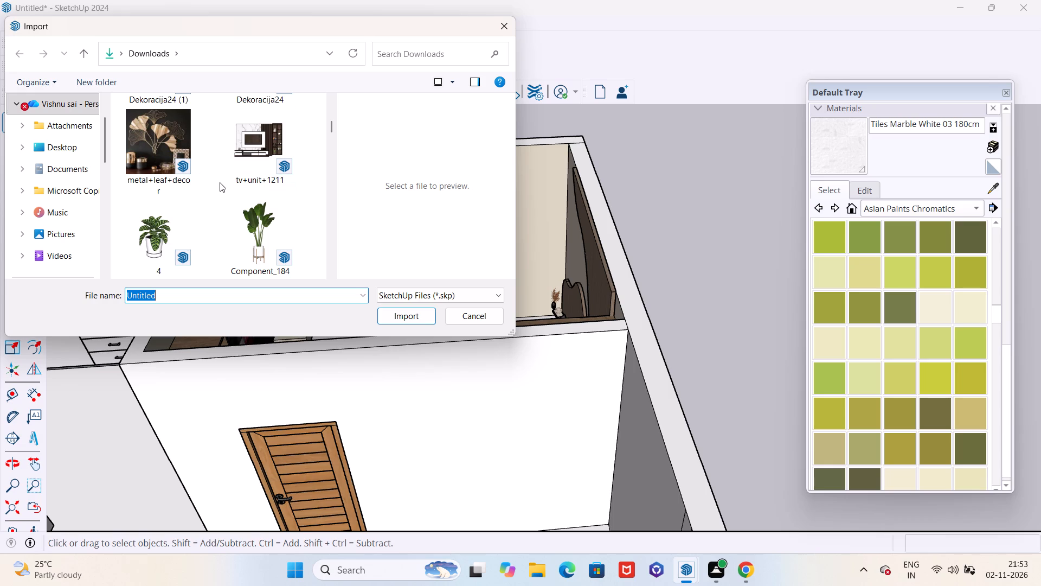
scroll(223, 184, "down", 3)
scroll(226, 184, "up", 2)
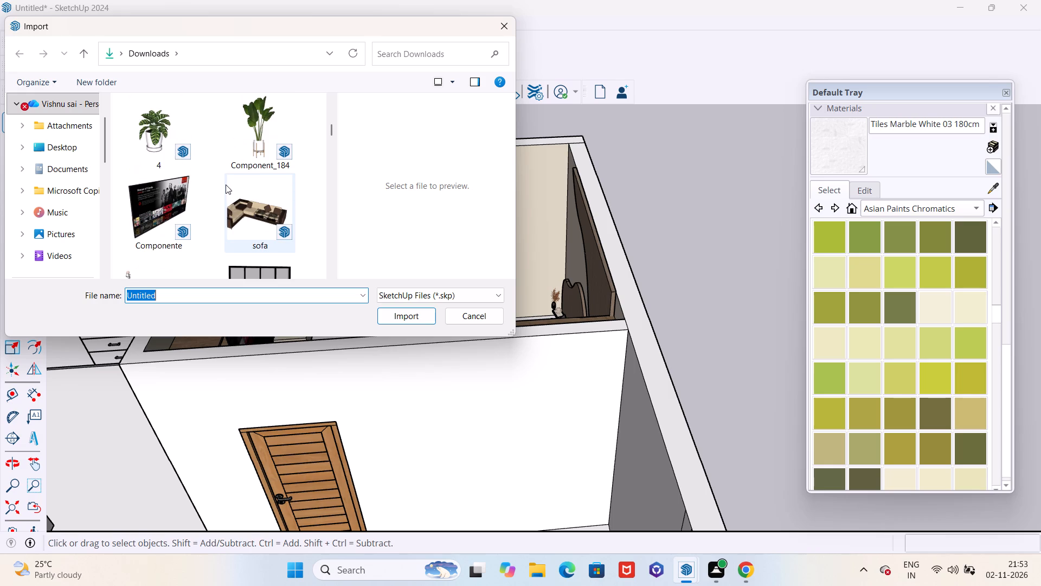
left_click(156, 138)
left_click(393, 315)
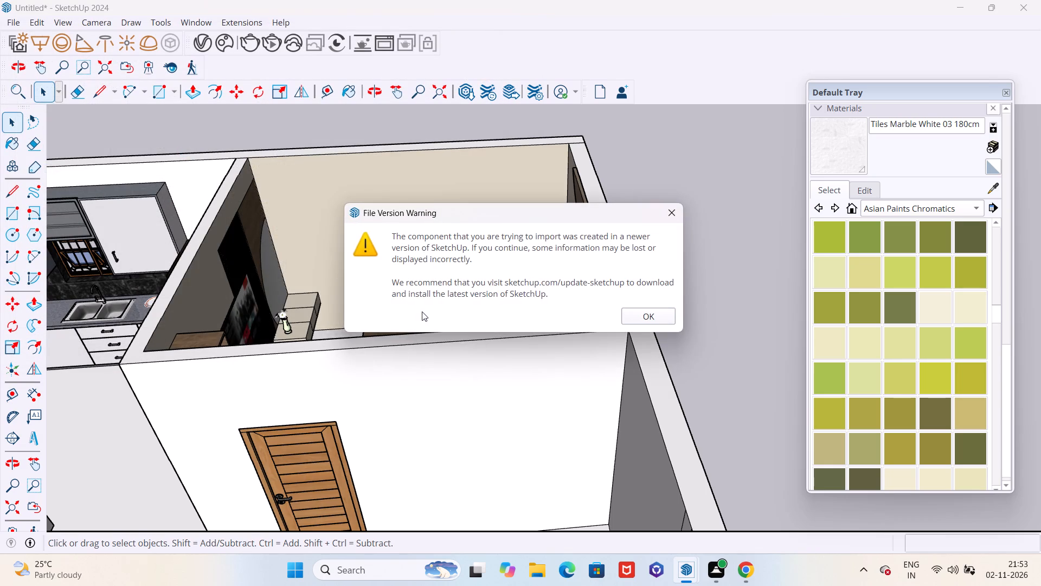
left_click(663, 318)
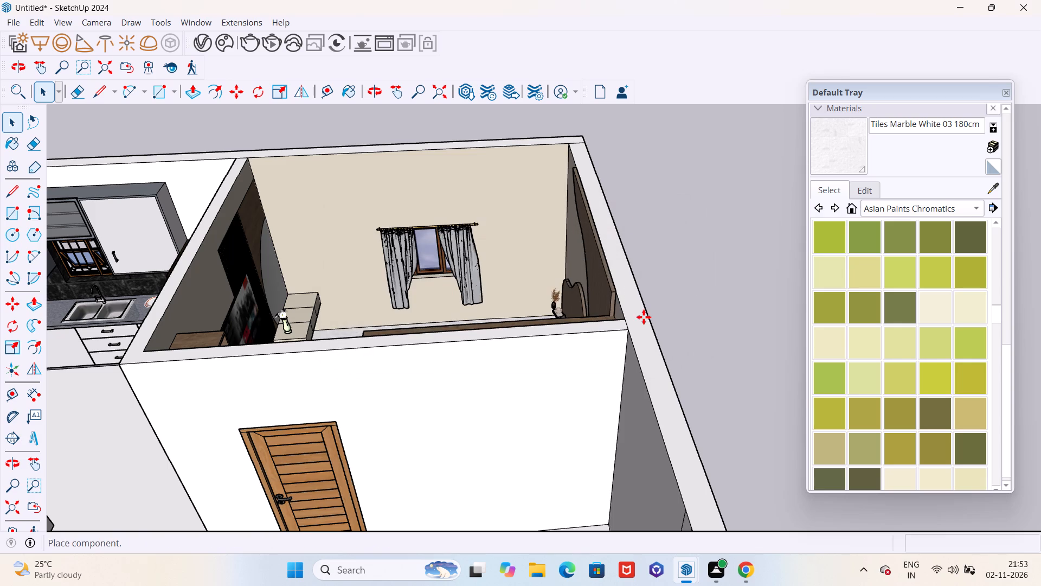
Place the imported potted plant on the raised drawer boxes at the end of the bedroom TV unit.
middle_click_drag(386, 289, 889, 280)
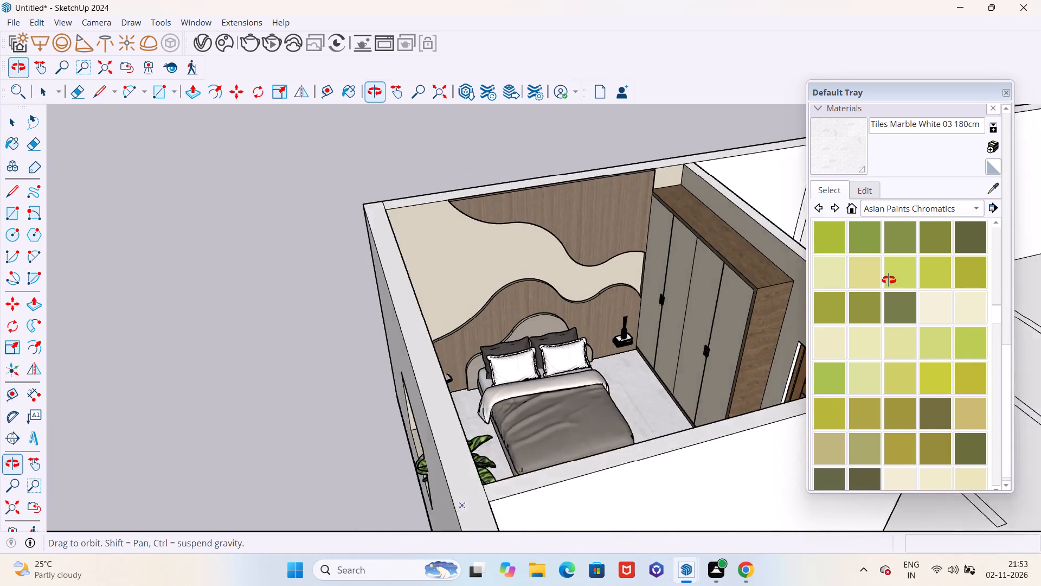
middle_click_drag(889, 280, 255, 304)
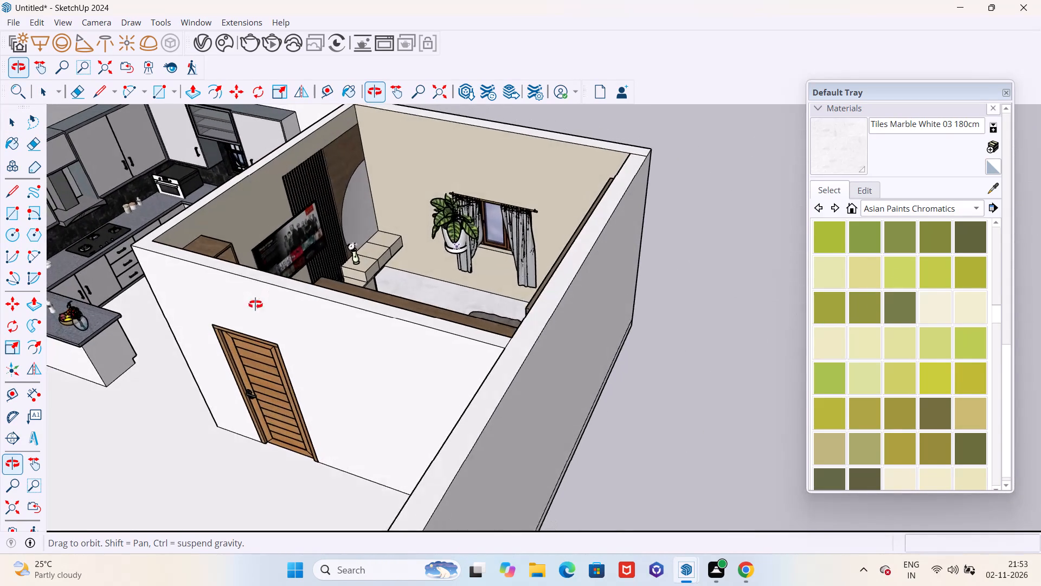
middle_click_drag(255, 304, 255, 303)
middle_click_drag(416, 278, 144, 274)
scroll(432, 297, "down", 9)
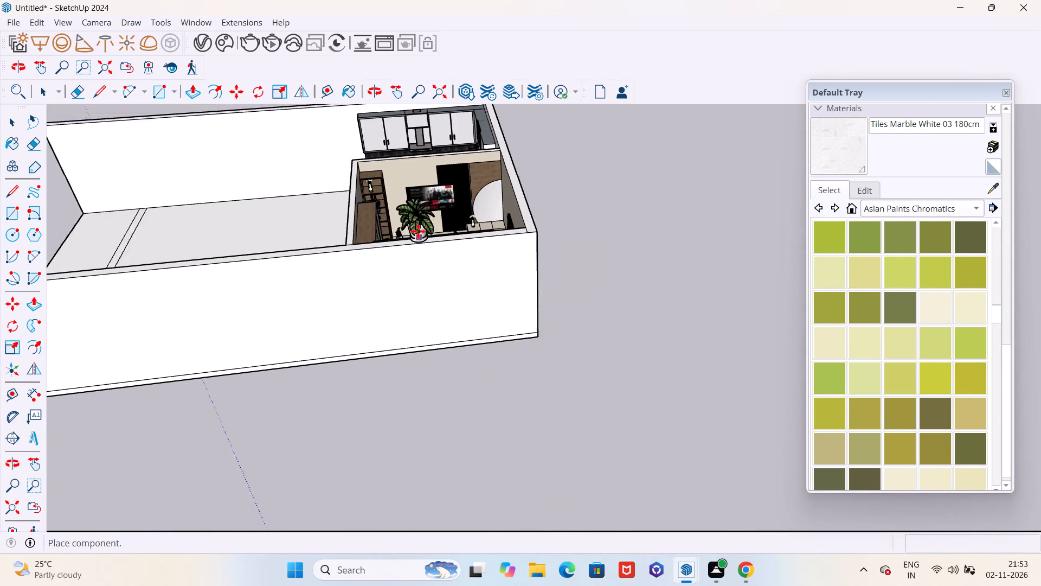
scroll(418, 231, "up", 12)
scroll(439, 241, "down", 1)
scroll(440, 240, "up", 2)
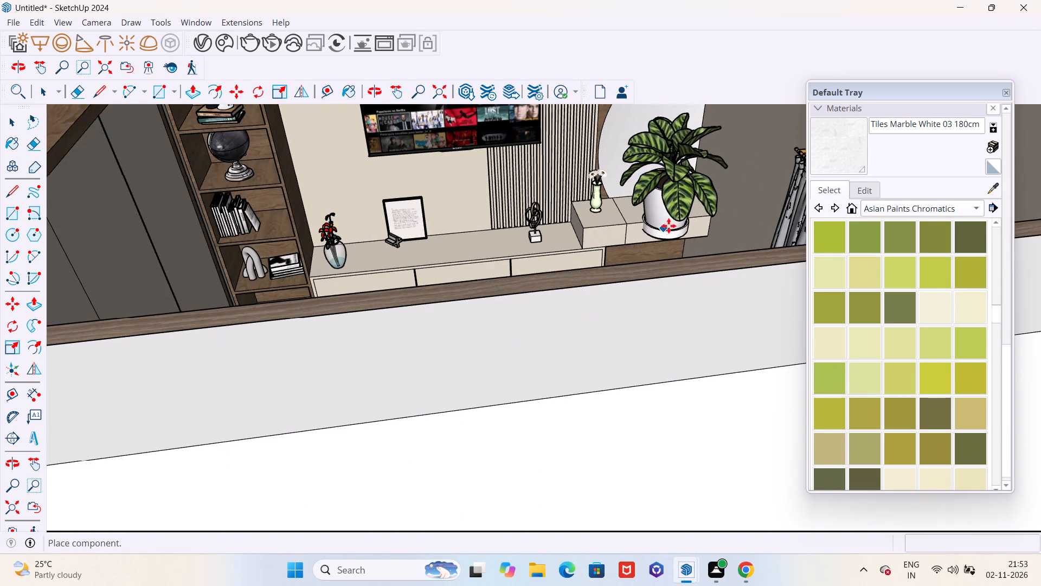
left_click(673, 214)
key("space")
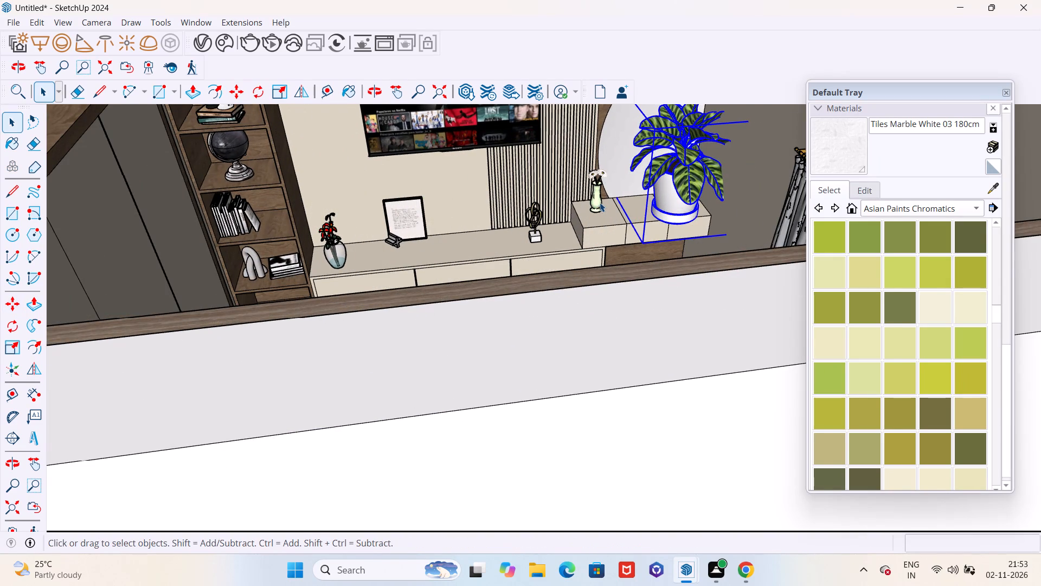
Delete the small flower vase standing beside the potted plant on the raised drawer boxes.
left_click(600, 202)
key("Delete")
Scale the potted plant down uniformly by a factor of about 0.53.
left_click(670, 205)
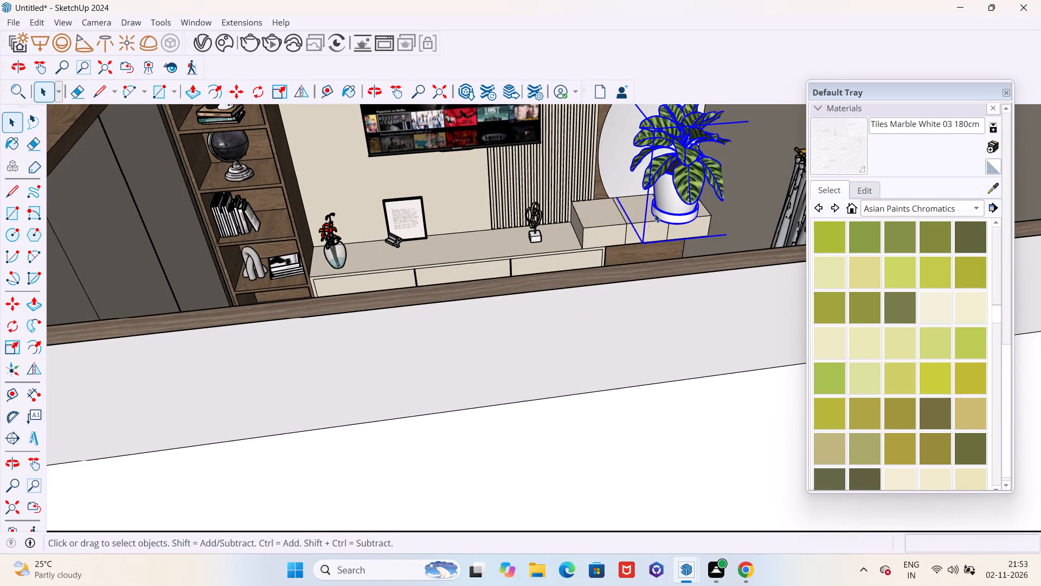
scroll(648, 219, "down", 1)
key("s")
scroll(634, 238, "down", 4)
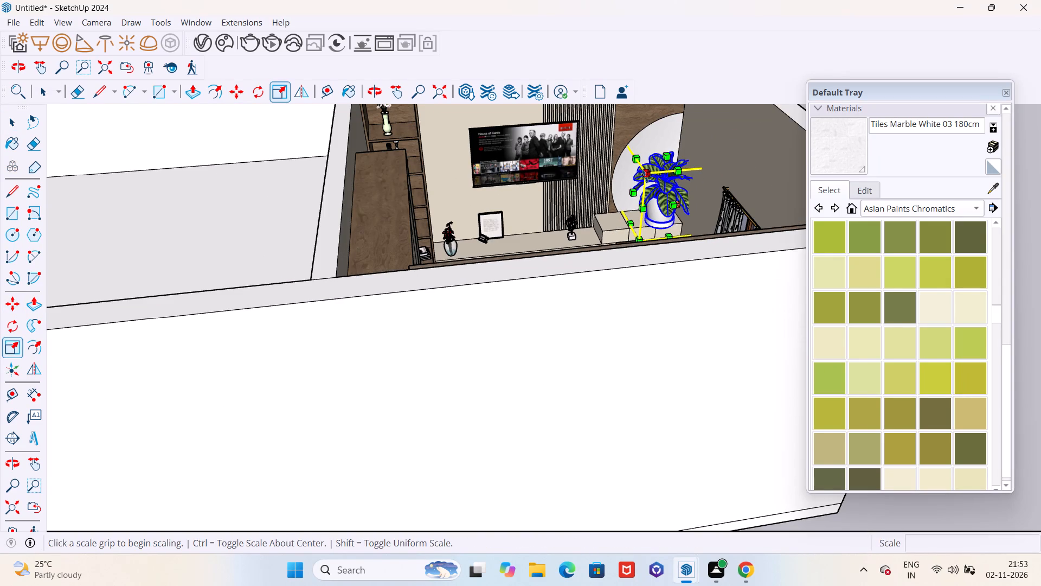
left_click_drag(646, 174, 659, 192)
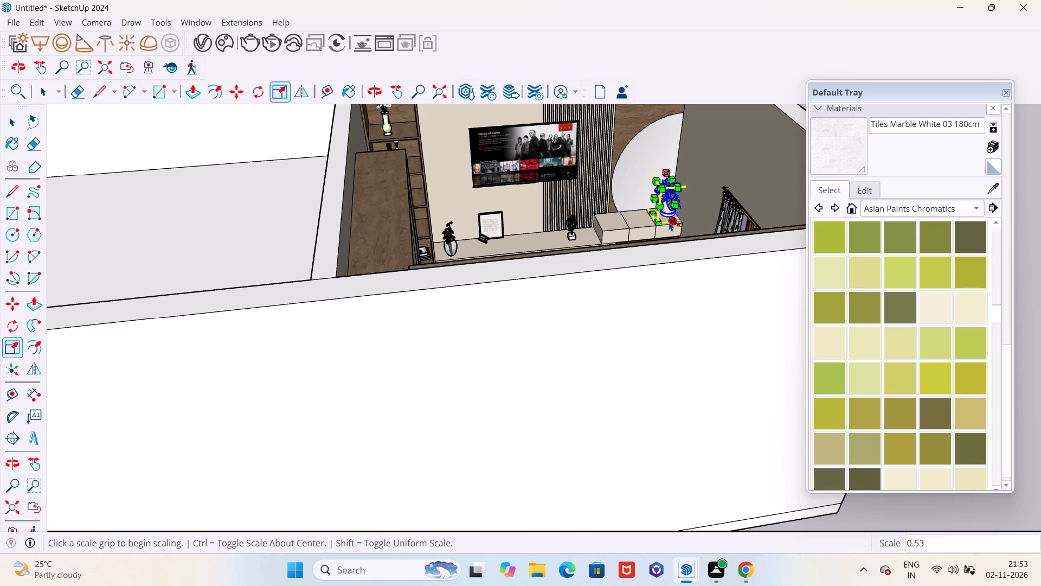
Move the potted plant about 1' 3" along the raised drawer boxes toward the TV.
key("m")
left_click(648, 228)
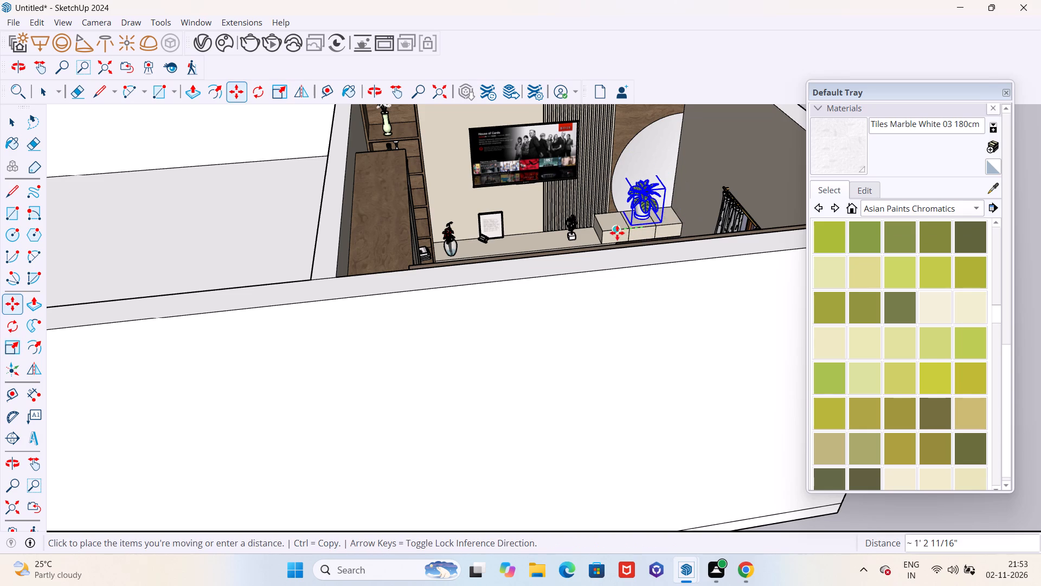
left_click(613, 239)
middle_click_drag(647, 239, 632, 243)
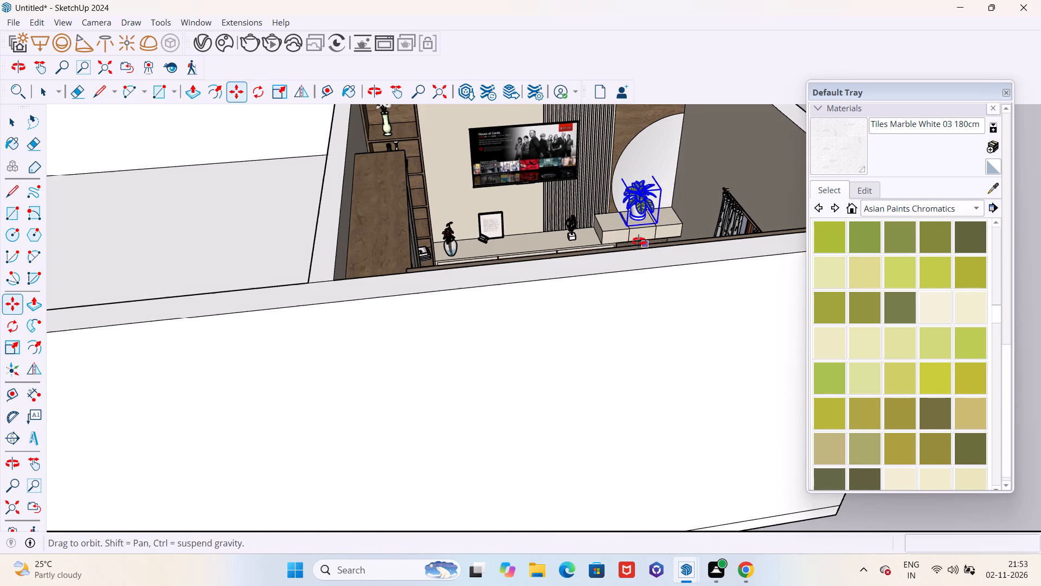
middle_click_drag(632, 243, 587, 243)
Scale the potted plant down uniformly again by a factor of about 0.69.
key("s")
scroll(658, 212, "up", 10)
left_click_drag(675, 188, 638, 208)
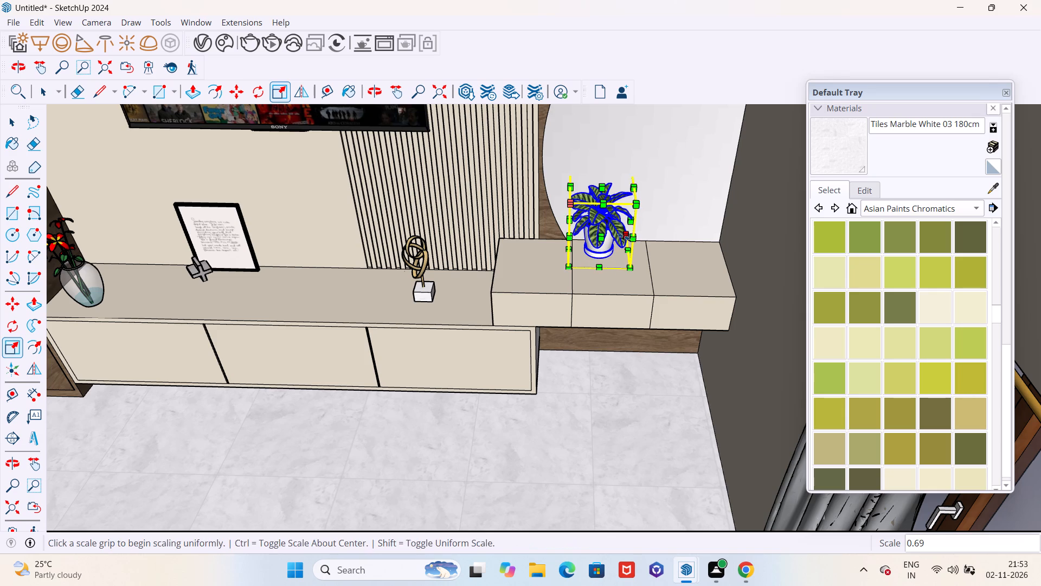
Move the potted plant about 1' 1 1/2" onto the raised drawer box nearest the TV.
key("m")
scroll(609, 253, "up", 4)
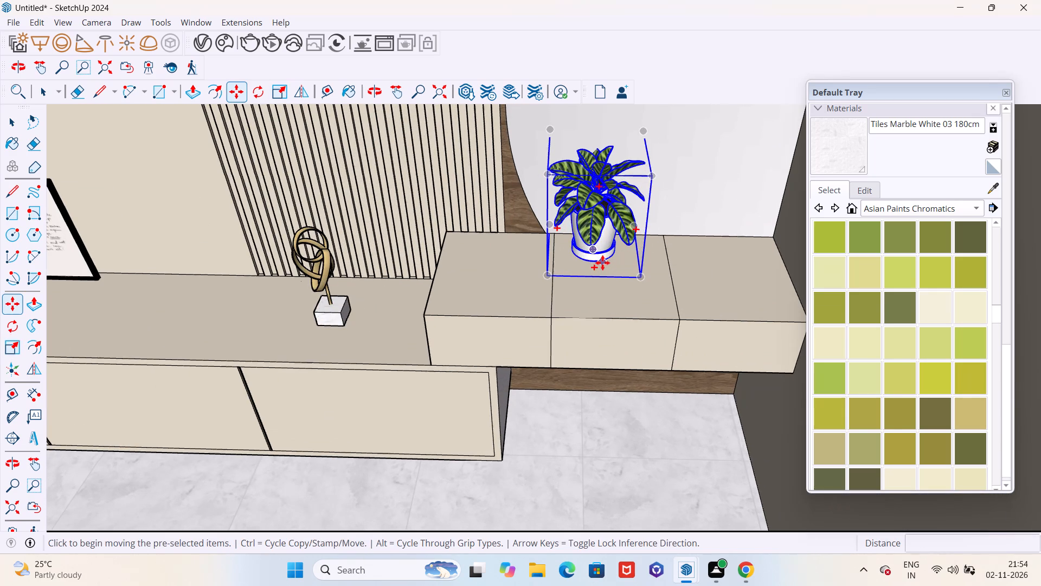
left_click(602, 263)
left_click(500, 288)
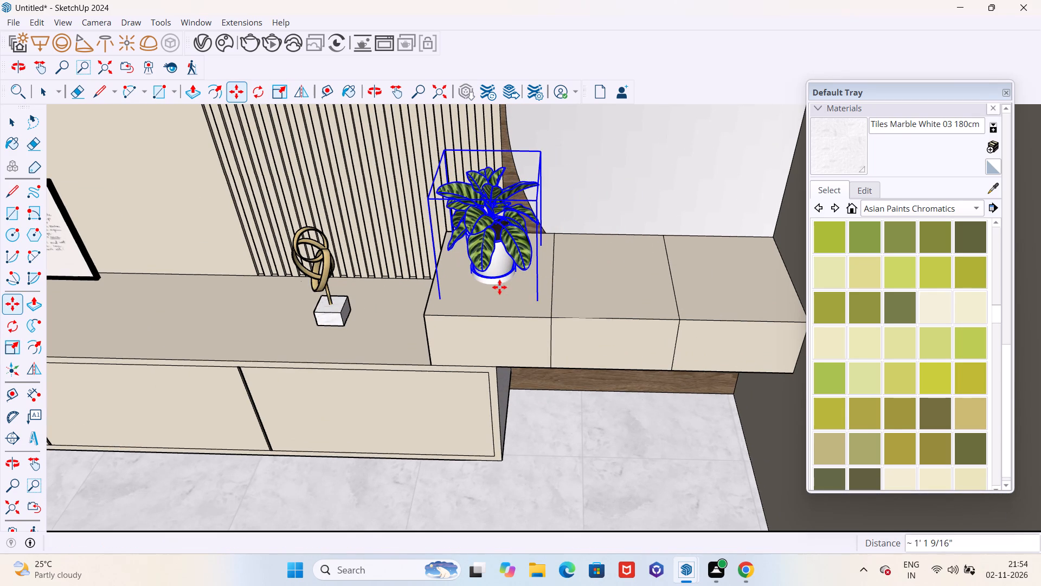
scroll(509, 295, "down", 4)
middle_click_drag(528, 317, 546, 243)
key("grave")
key("grave")
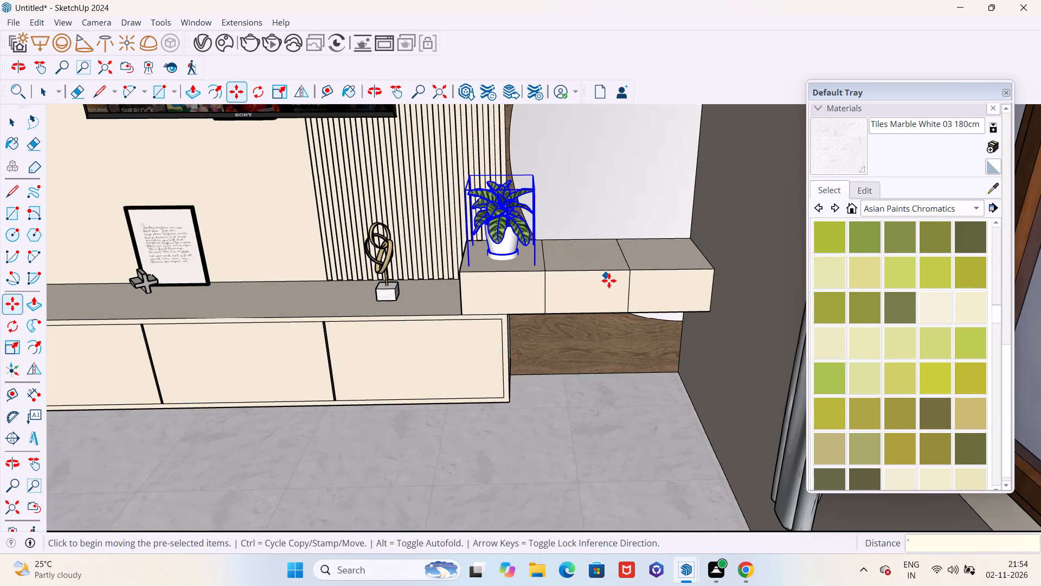
key("grave")
type("``")
key("space")
key("Escape")
key("space")
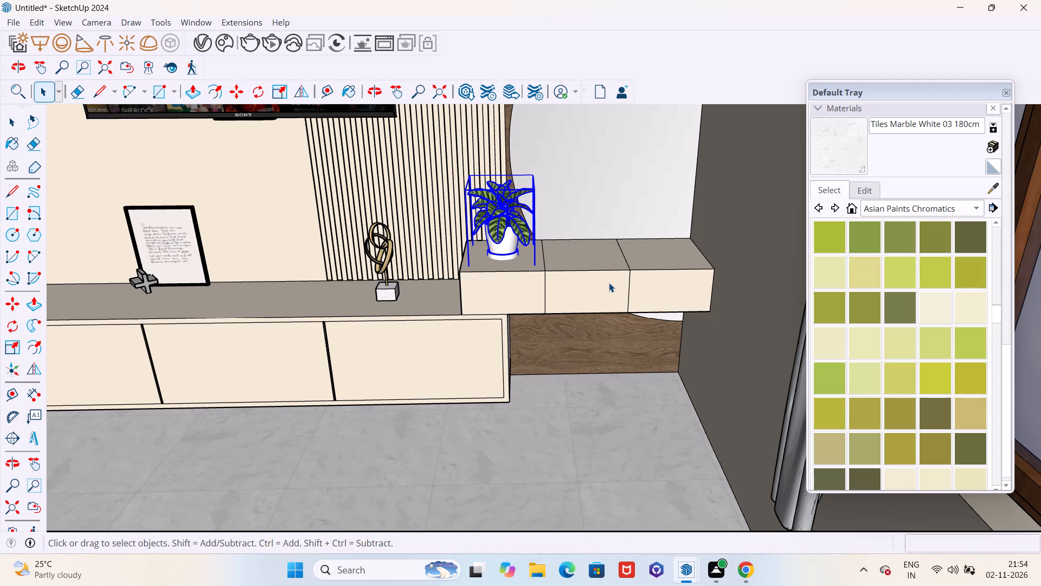
Clear the selection and review the whole apartment model from above.
scroll(602, 288, "down", 15)
left_click(434, 98)
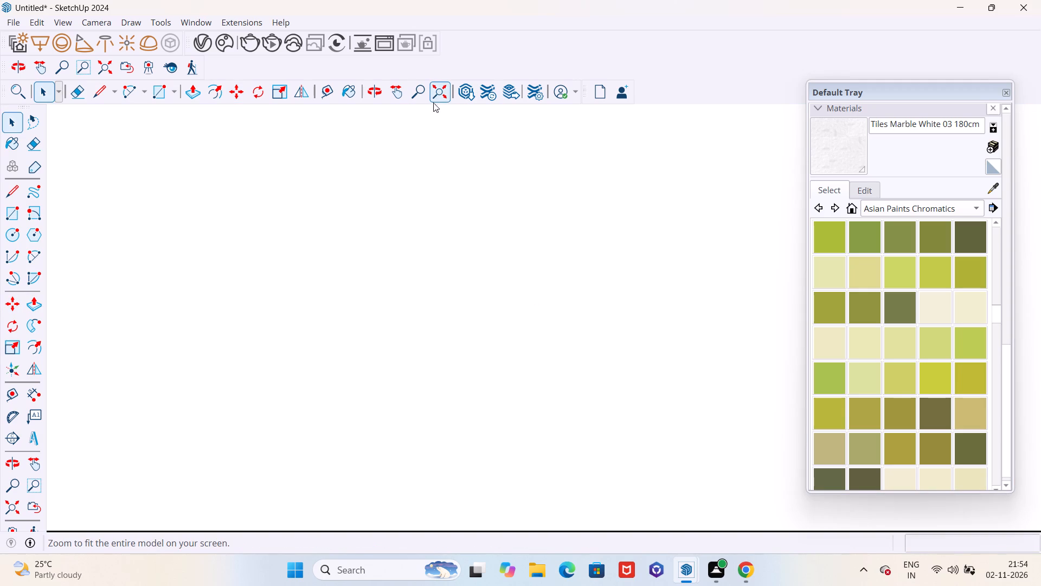
scroll(454, 209, "down", 6)
middle_click_drag(454, 202, 541, 375)
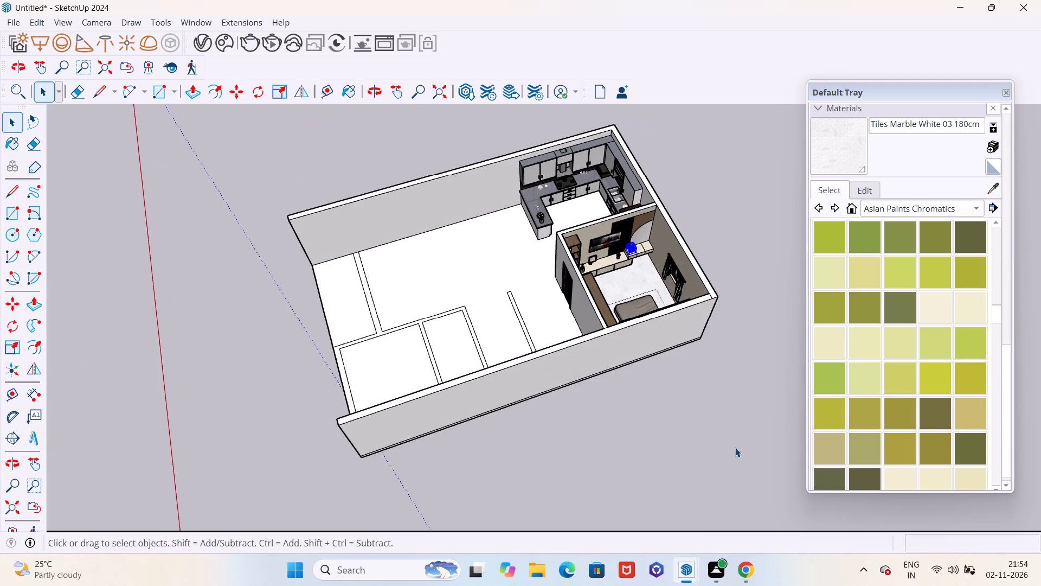
left_click(735, 448)
scroll(555, 419, "down", 5)
middle_click_drag(703, 407, 780, 391)
scroll(713, 291, "up", 9)
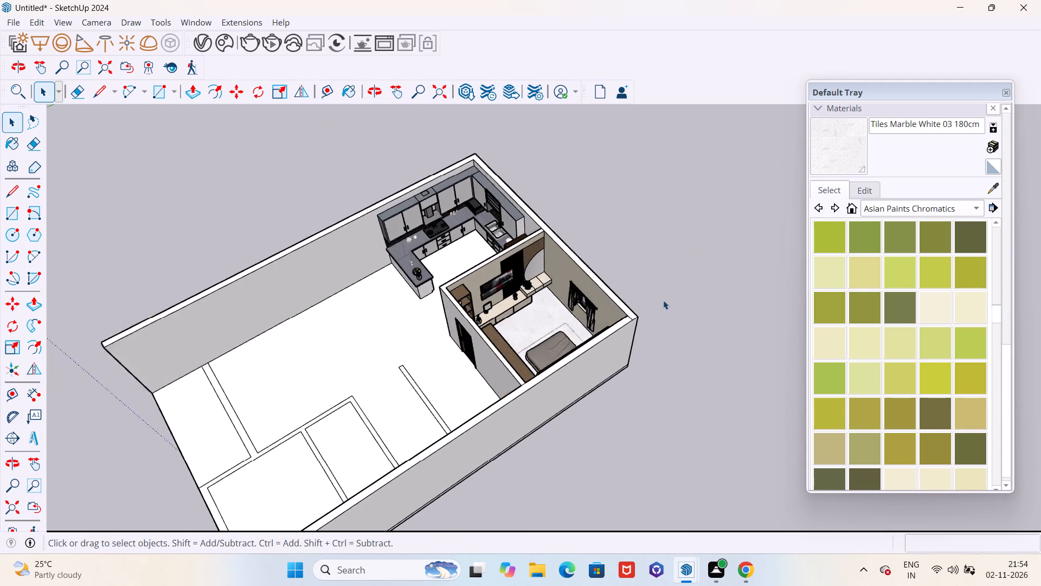
Place a floor guide line 9' from the apartment's long side wall, beside the bedroom door.
scroll(663, 300, "up", 9)
scroll(441, 296, "down", 4)
middle_click_drag(440, 313, 606, 228)
scroll(609, 228, "down", 6)
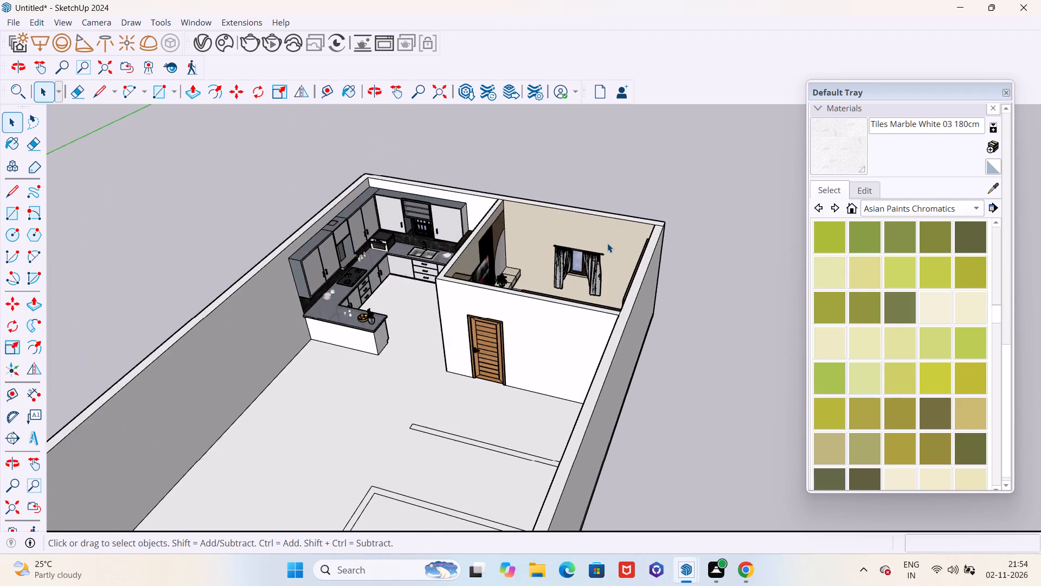
scroll(607, 243, "down", 3)
middle_click_drag(520, 310, 716, 349)
scroll(592, 379, "up", 11)
scroll(556, 341, "down", 6)
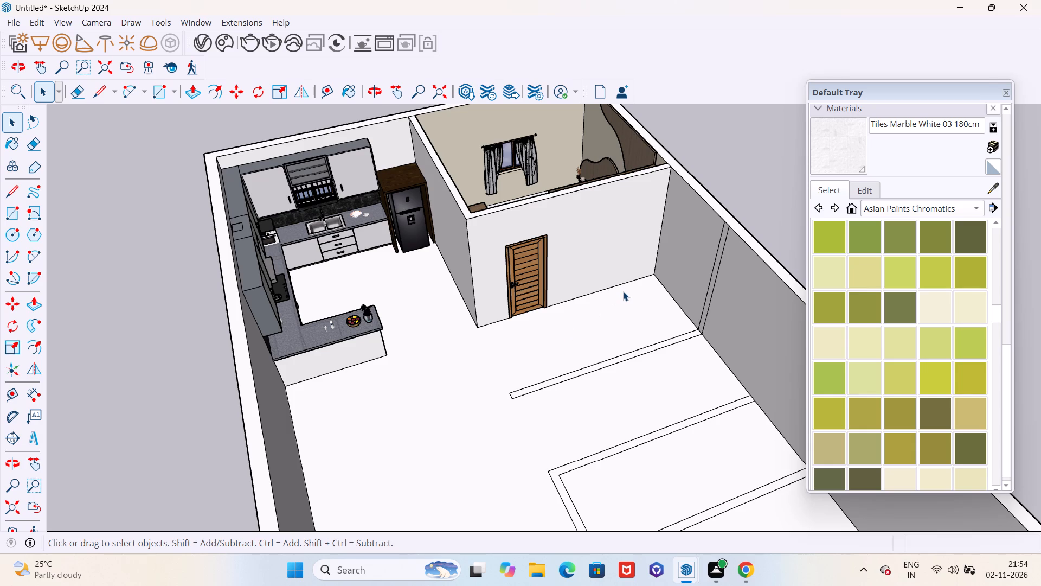
key("t")
scroll(667, 292, "up", 4)
left_click(667, 292)
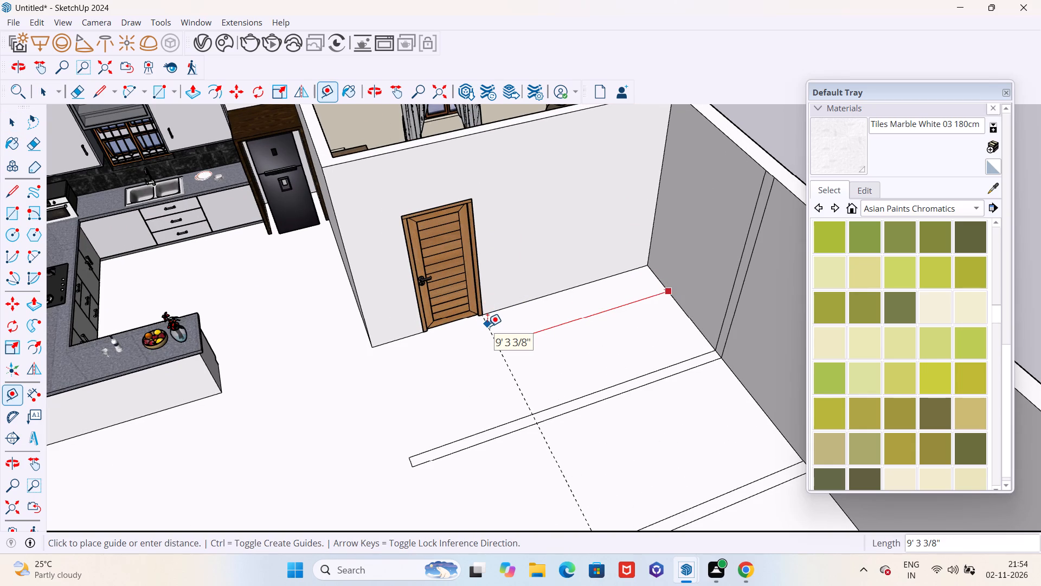
scroll(486, 311, "up", 10)
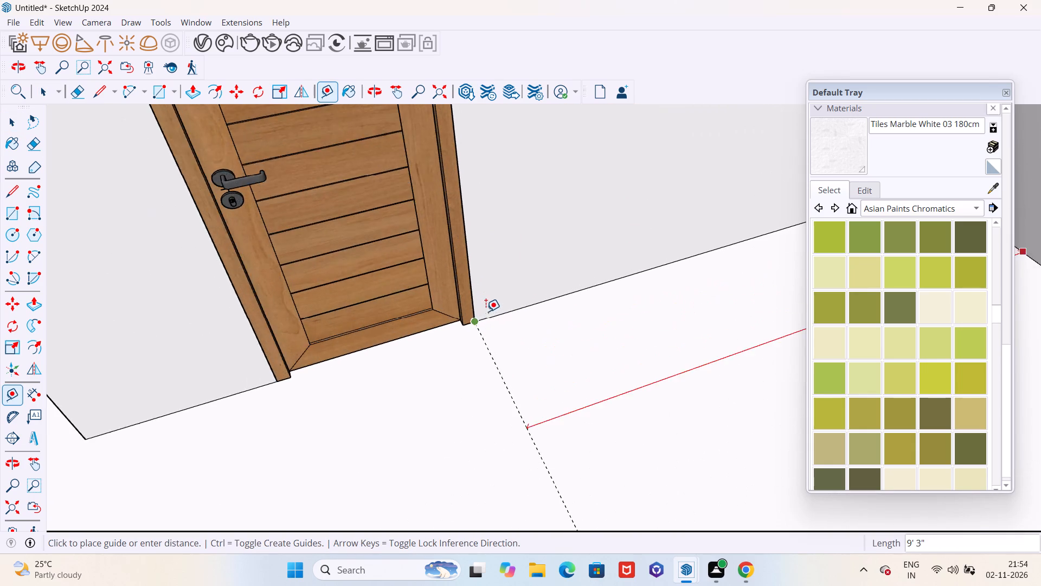
scroll(486, 311, "up", 13)
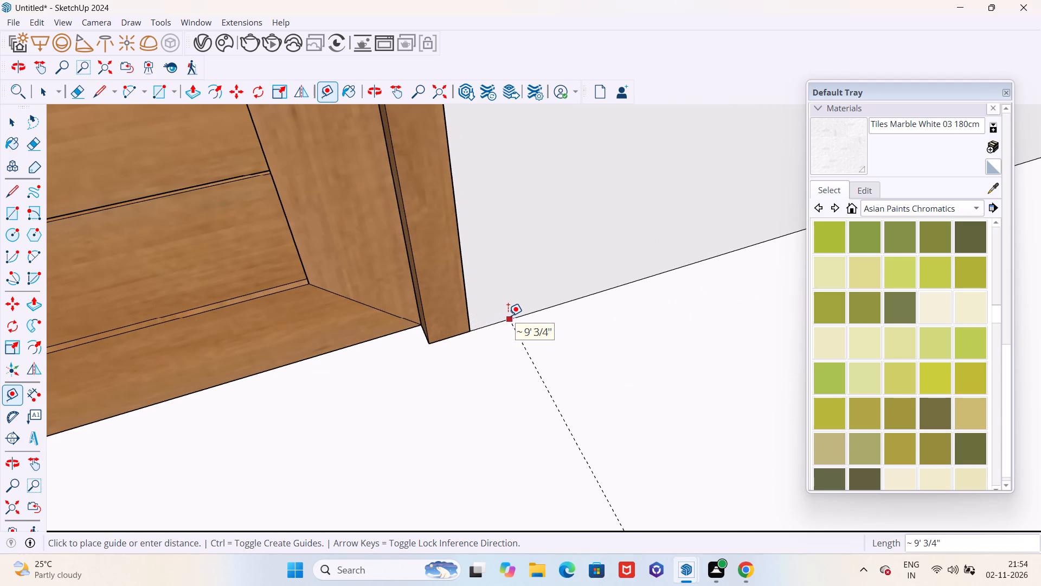
type("9'")
key("Return")
Offset a second parallel floor guide 5" from the first, toward the long side wall.
scroll(443, 346, "down", 11)
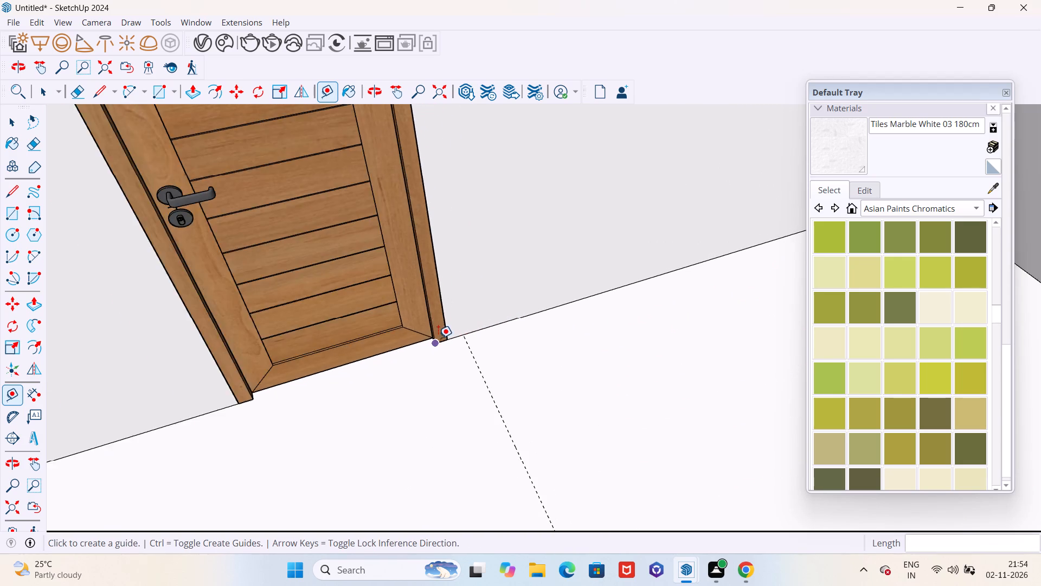
scroll(438, 338, "down", 20)
middle_click_drag(531, 372, 495, 380)
scroll(485, 372, "up", 6)
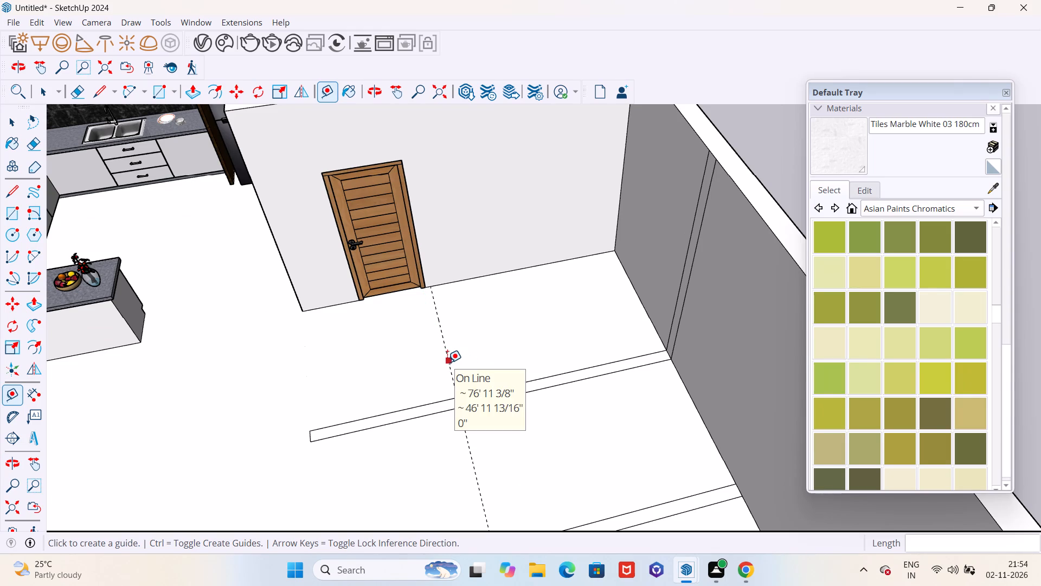
left_click(447, 362)
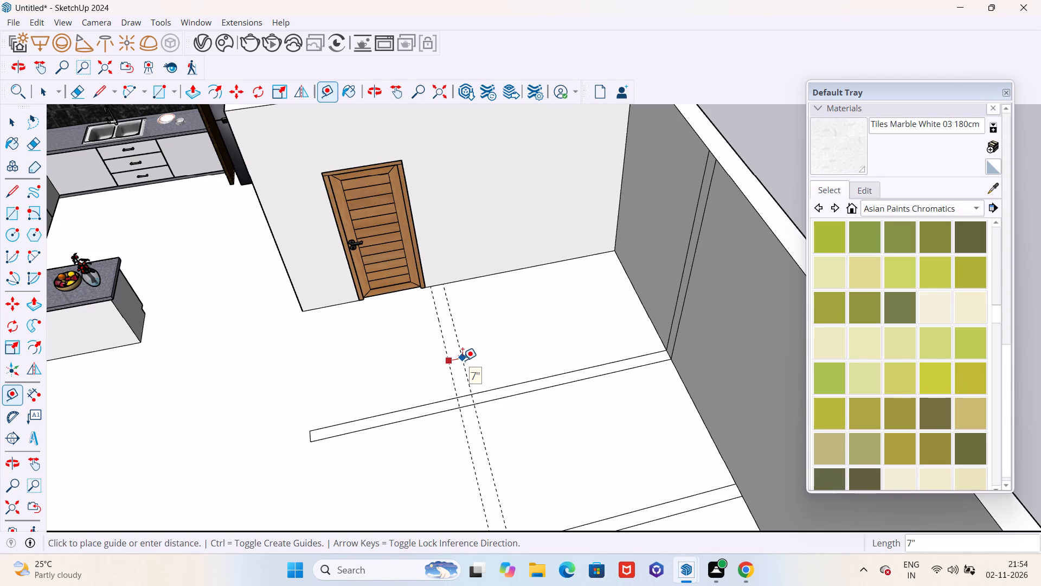
key("5")
key("shift+quotedbl")
key("Return")
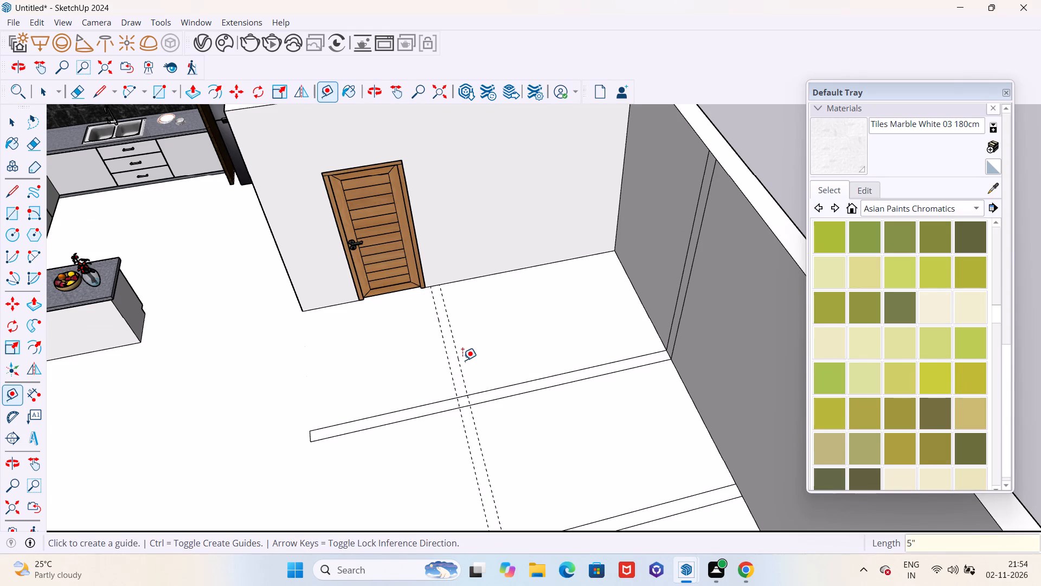
Draw a 5" wide rectangle on the floor between the two guides, from the bedroom wall to the nearest partition outline.
scroll(464, 360, "up", 2)
key("space")
type("r")
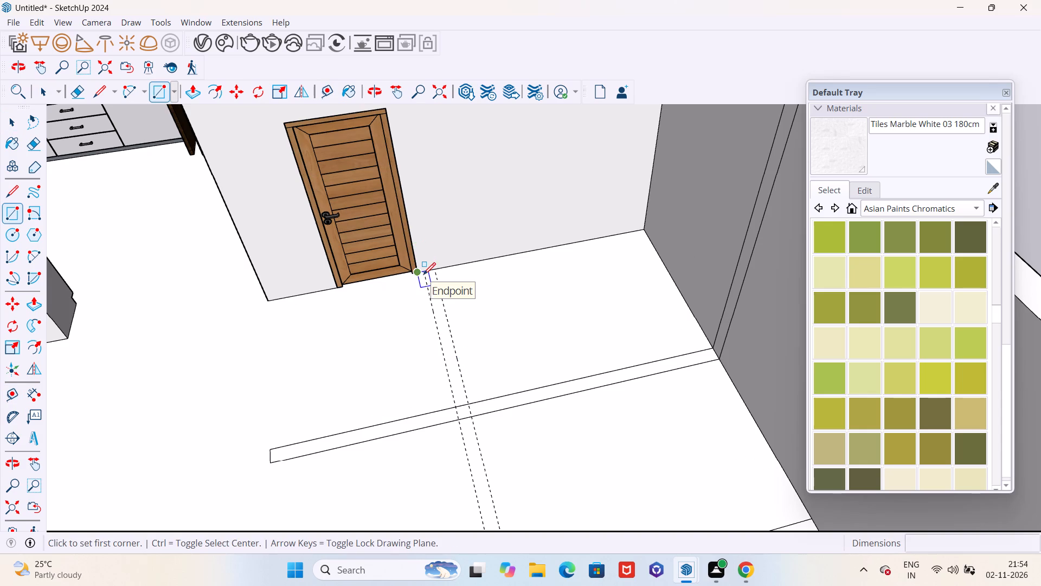
scroll(425, 271, "up", 9)
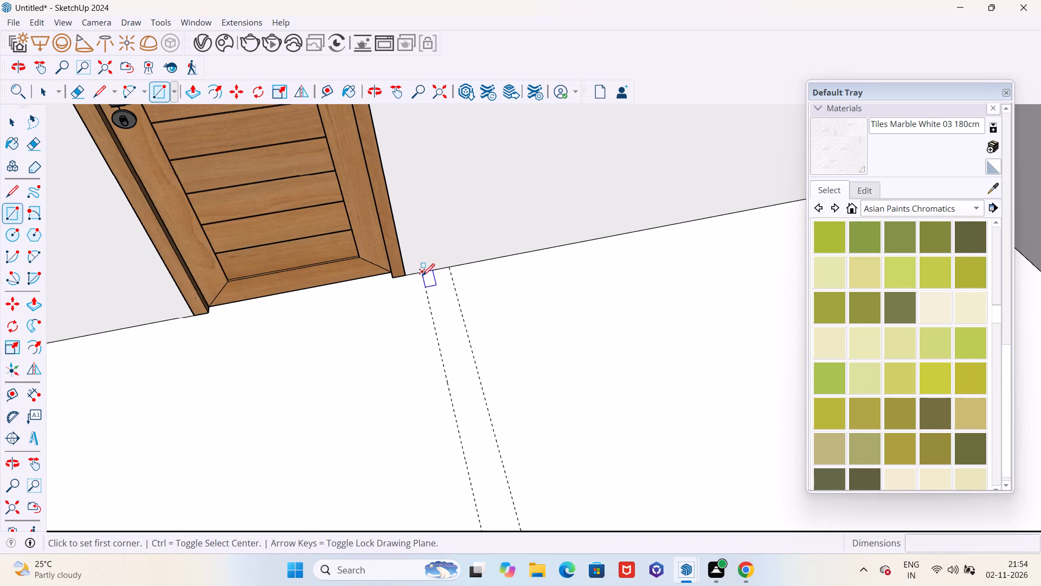
left_click(422, 276)
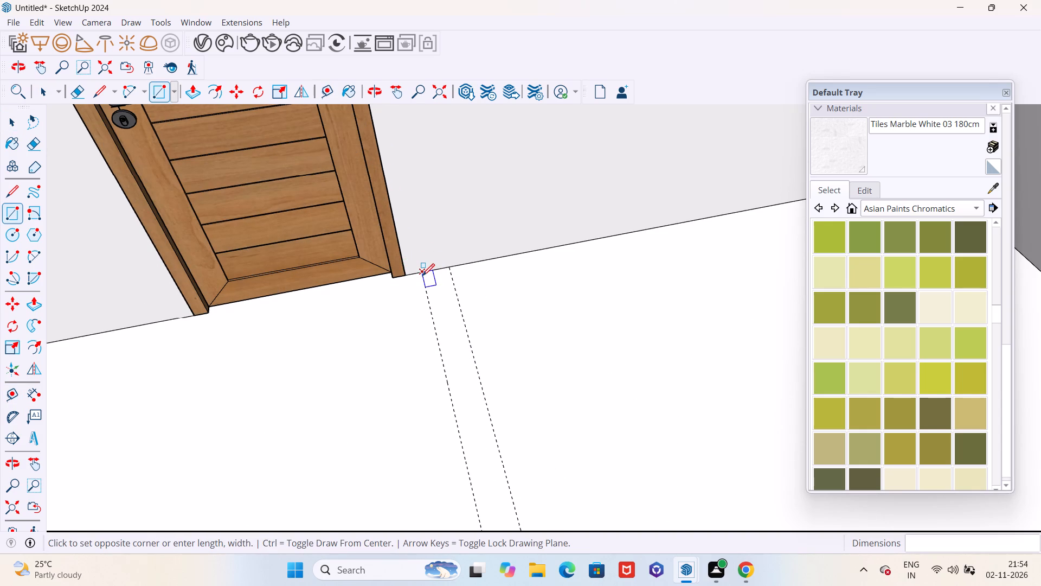
scroll(422, 276, "down", 8)
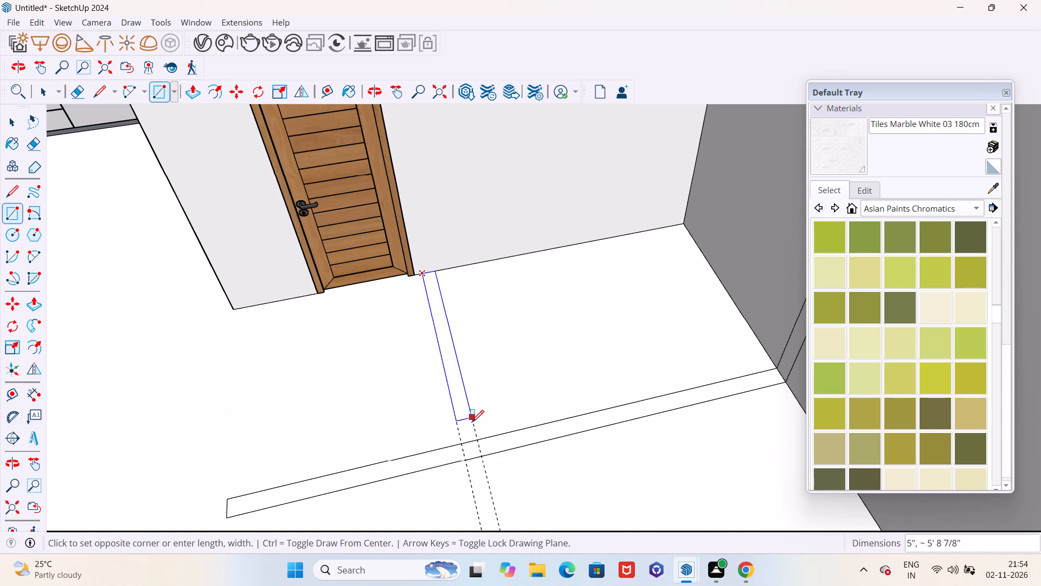
left_click(479, 438)
scroll(544, 381, "down", 6)
middle_click_drag(547, 378, 575, 371)
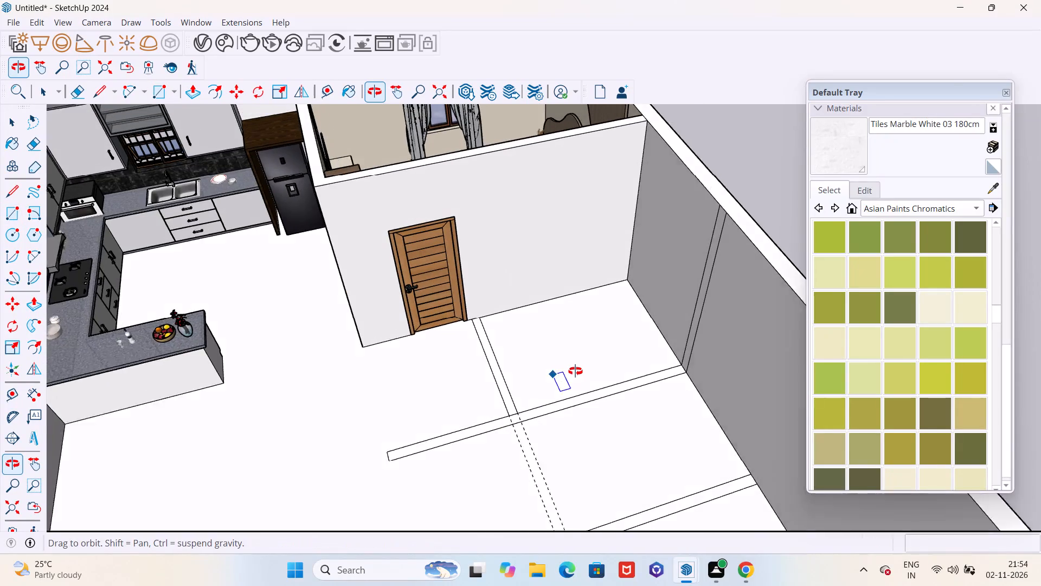
middle_click_drag(575, 371, 586, 369)
Erase the two guide lines running past the new partition outline.
key("e")
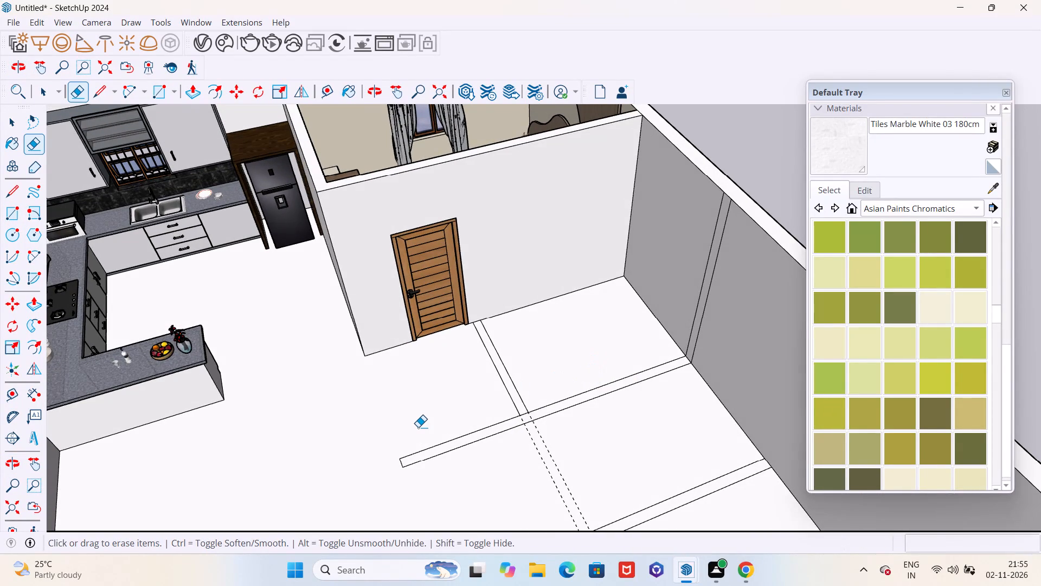
scroll(541, 426, "up", 3)
left_click_drag(547, 444, 532, 474)
key("space")
scroll(524, 415, "down", 4)
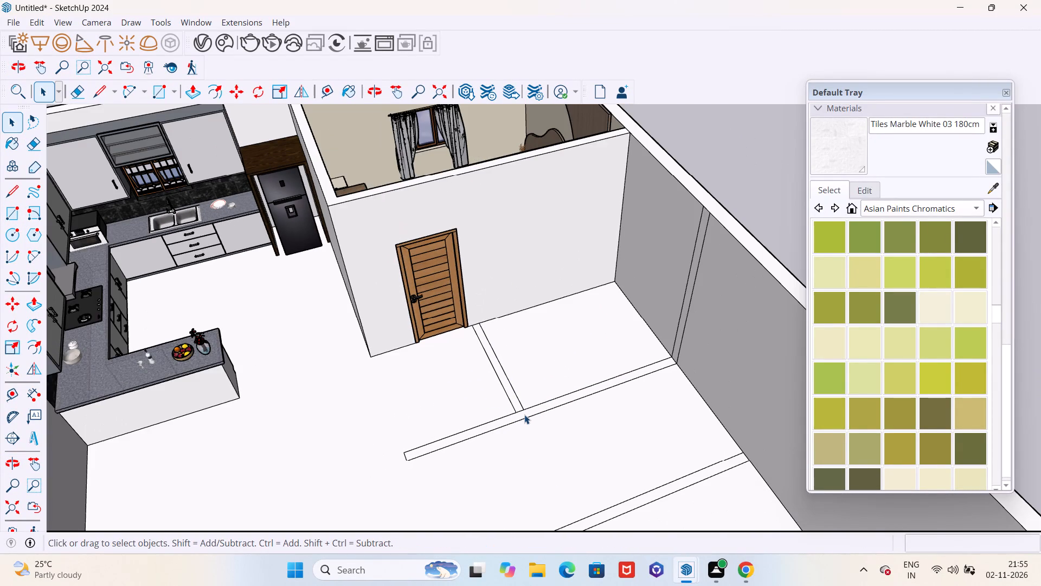
Draw a 10' vertical line up the bedroom's outer wall, from the new partition outline's far corner to the wall top.
middle_click_drag(603, 396, 628, 318)
scroll(614, 241, "up", 3)
scroll(563, 308, "down", 4)
middle_click_drag(555, 317, 526, 313)
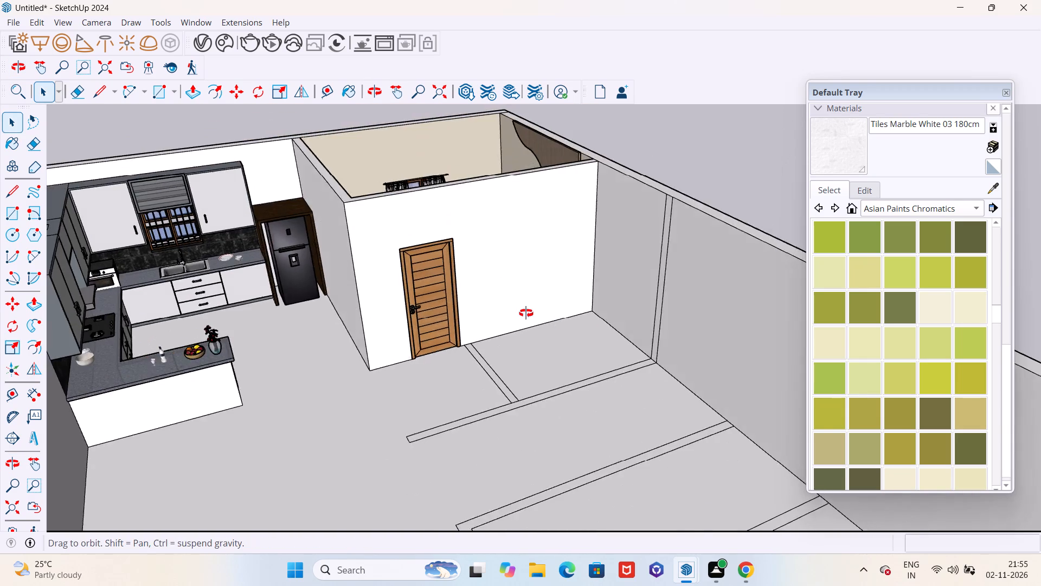
middle_click_drag(526, 313, 490, 309)
key("l")
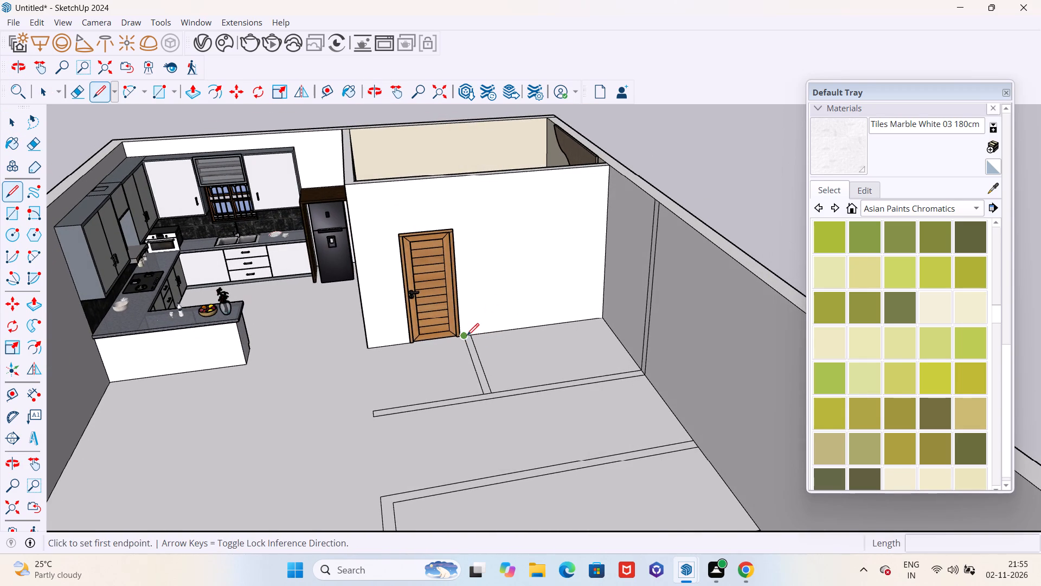
scroll(471, 337, "up", 4)
left_click(472, 332)
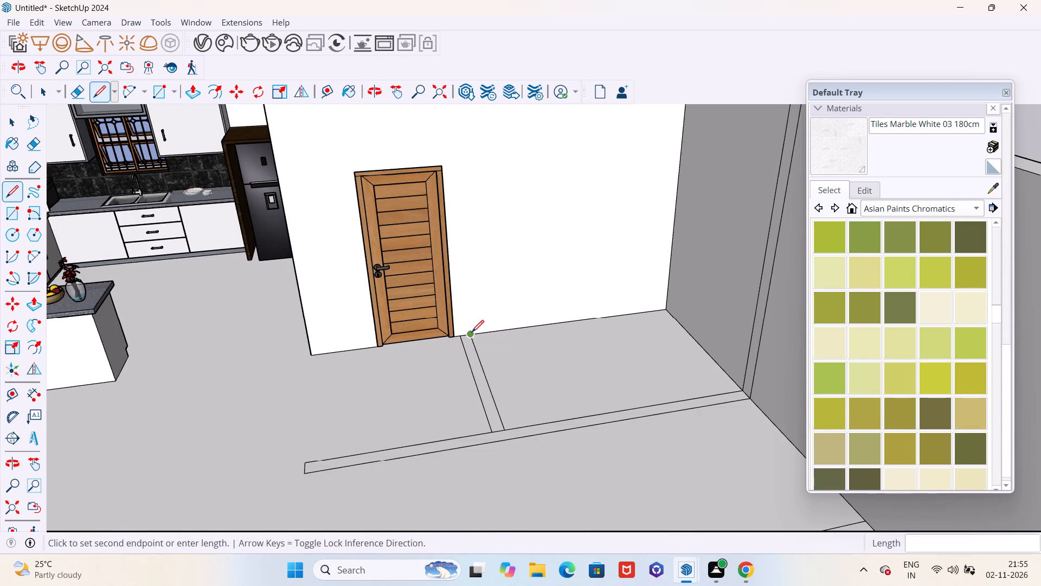
scroll(472, 332, "down", 4)
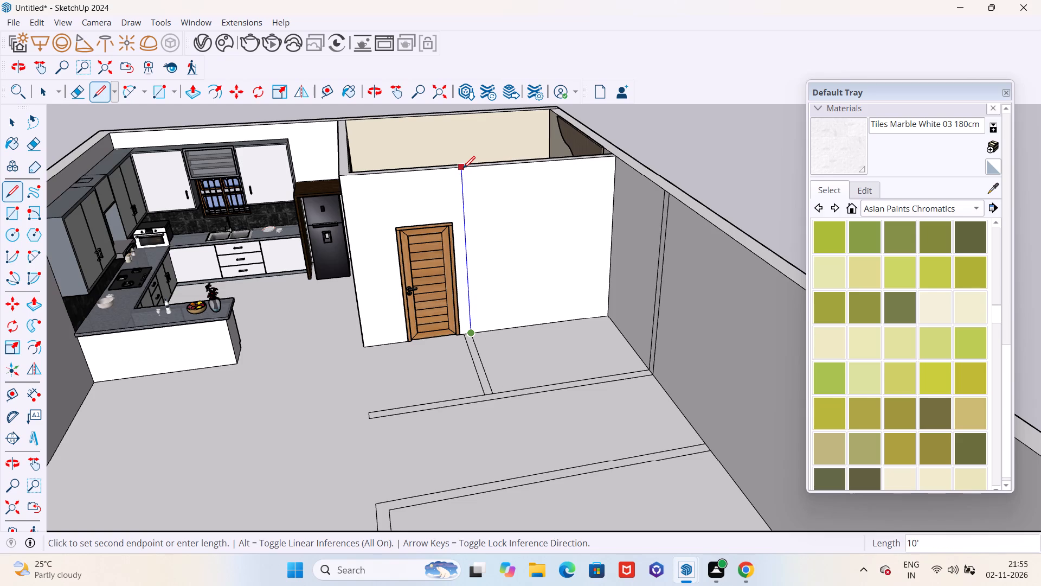
left_click(463, 168)
scroll(569, 315, "down", 4)
middle_click_drag(569, 319, 673, 278)
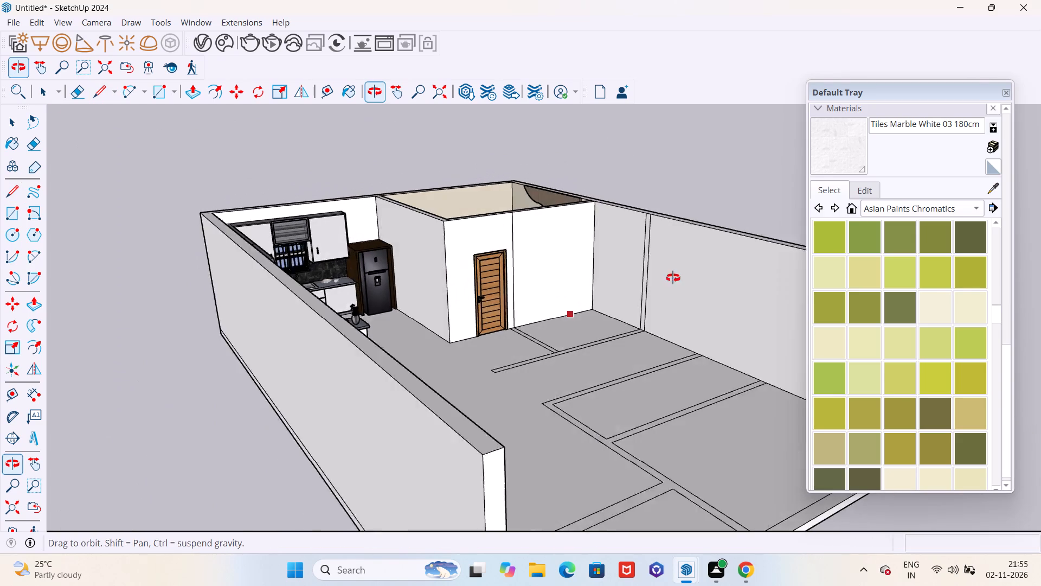
middle_click_drag(673, 278, 687, 275)
scroll(637, 262, "up", 5)
middle_click_drag(632, 264, 486, 261)
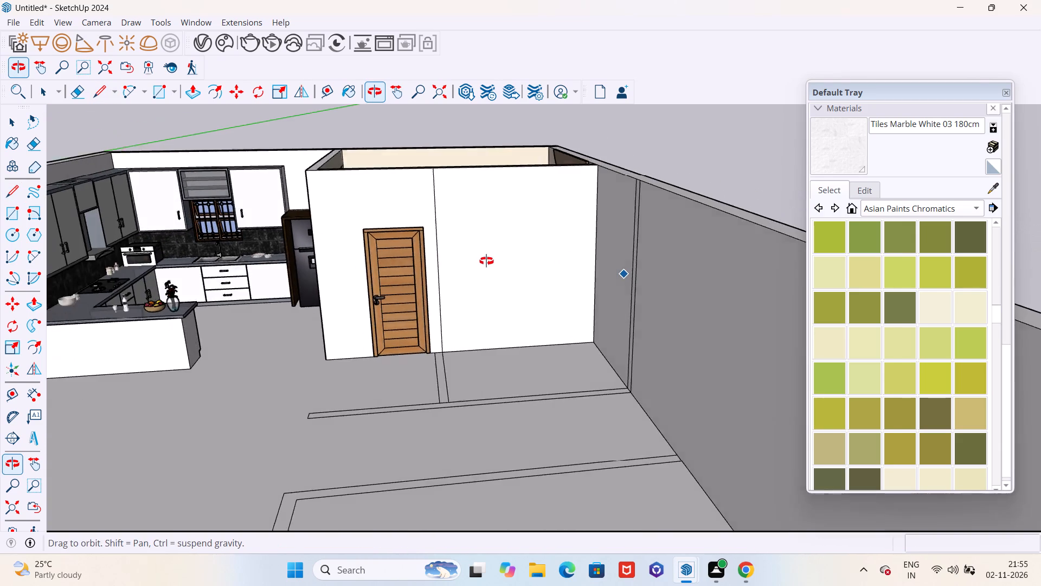
middle_click_drag(486, 261, 651, 286)
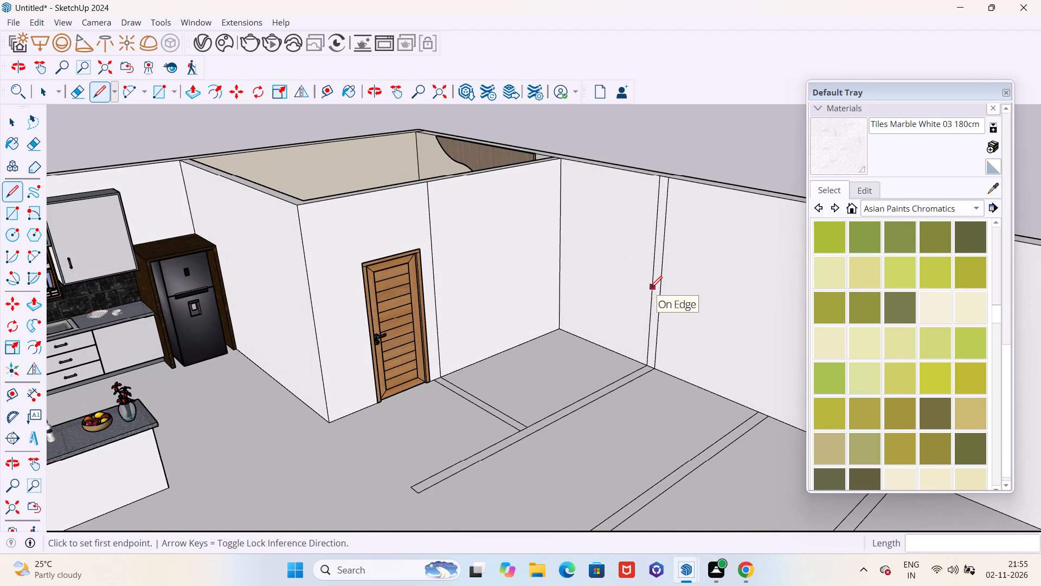
key("space")
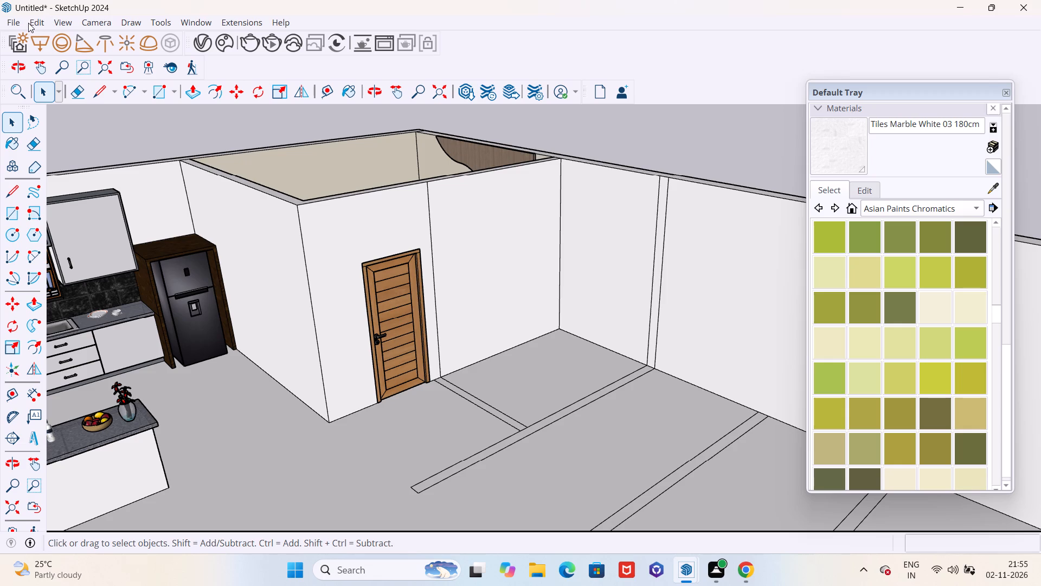
From the V-Ray Asset Editor, search the Chaos Cosmos library for tiles and browse the results.
left_click(212, 47)
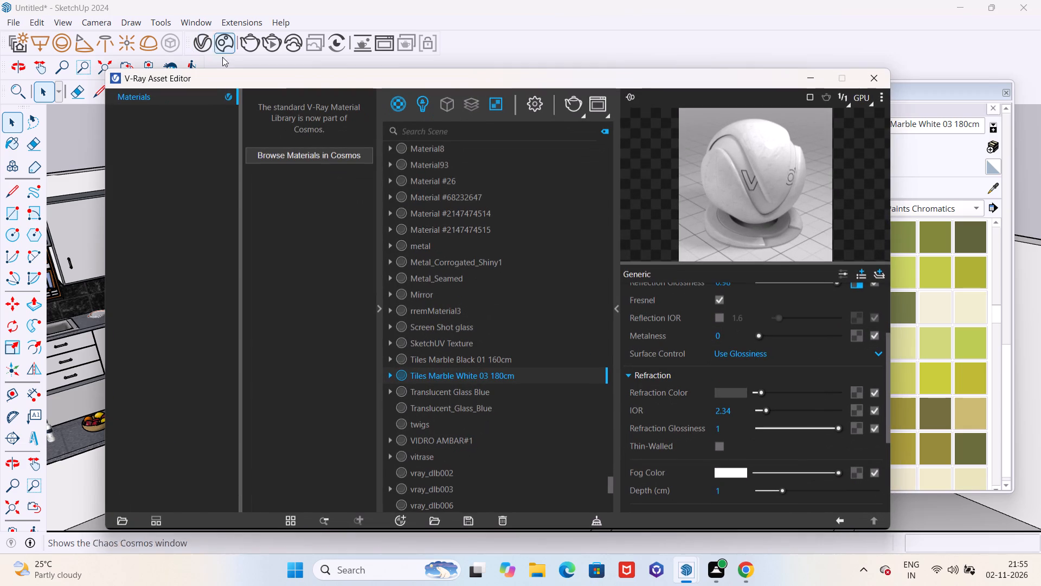
left_click(288, 161)
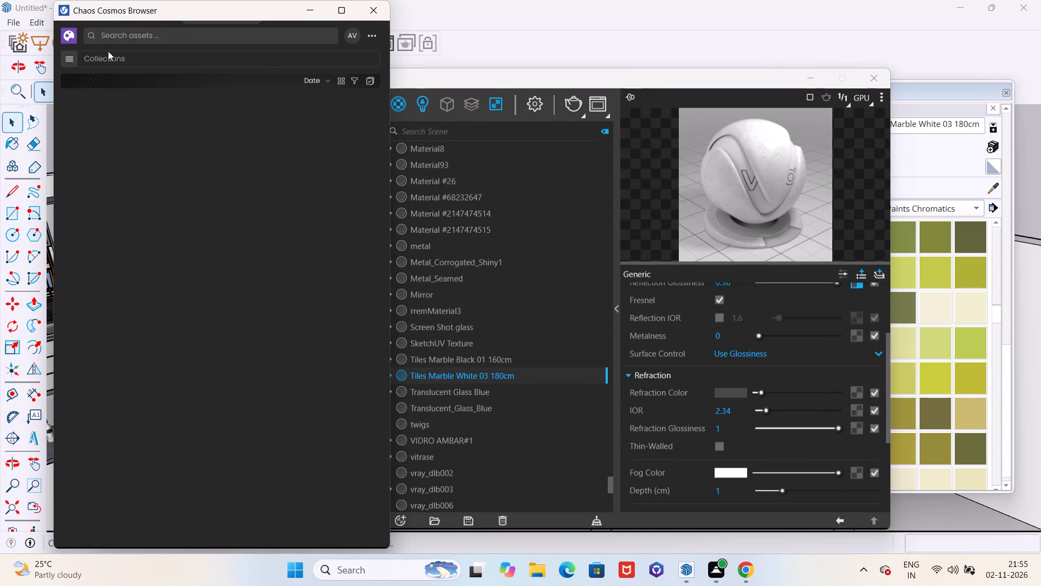
left_click(69, 88)
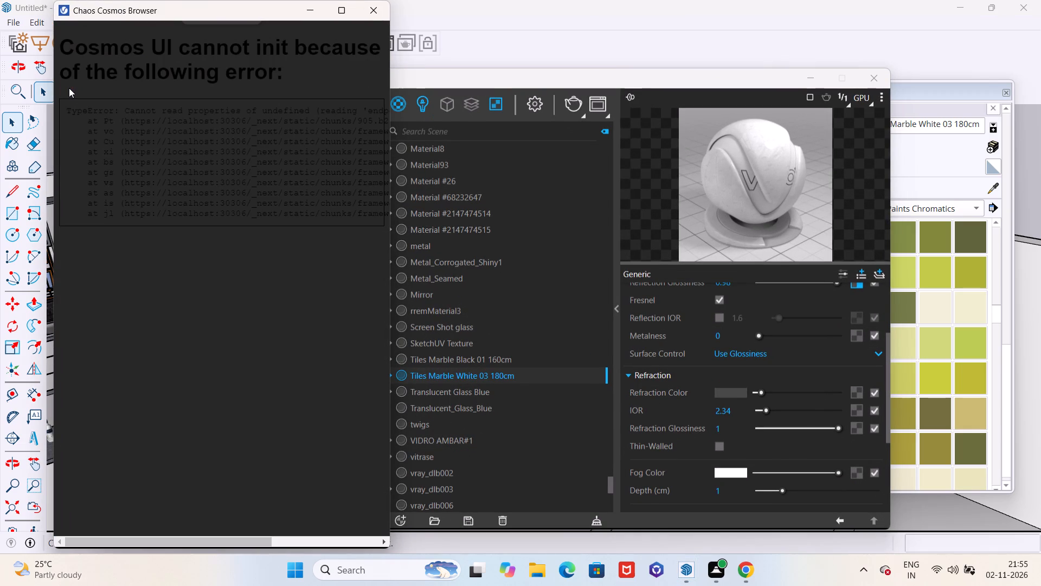
left_click(376, 6)
left_click(311, 162)
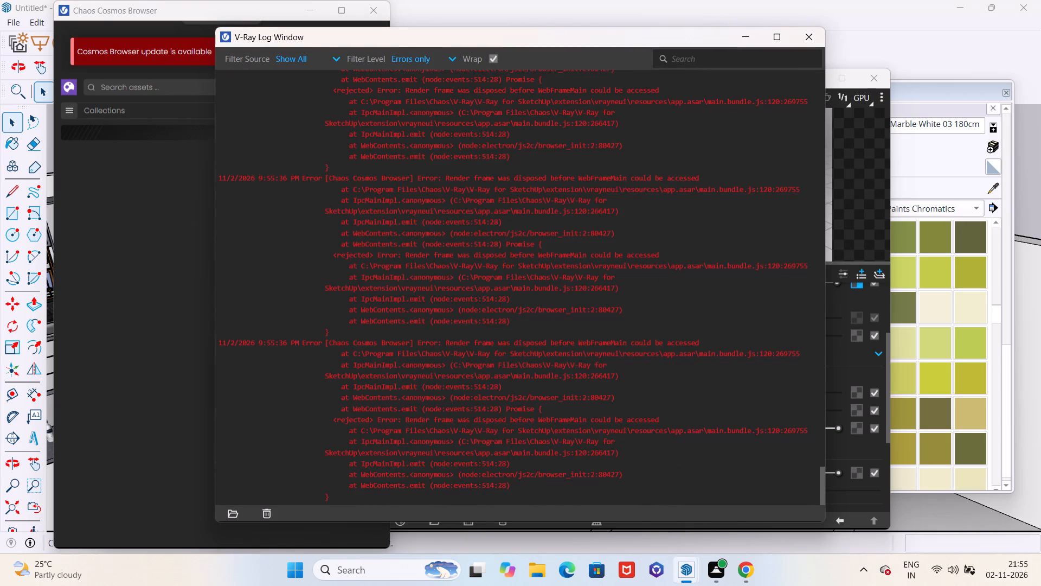
left_click(806, 40)
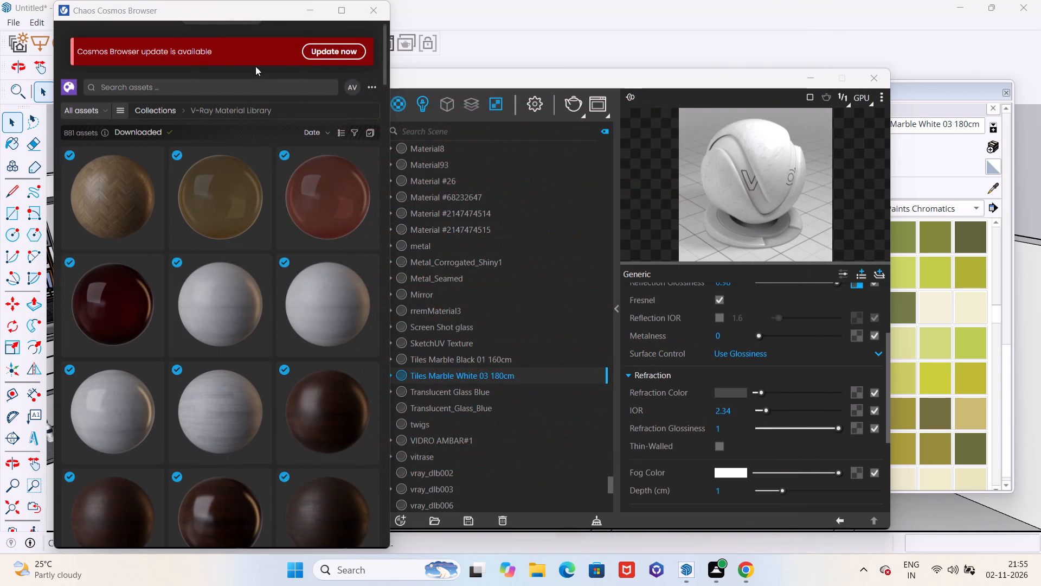
left_click(70, 86)
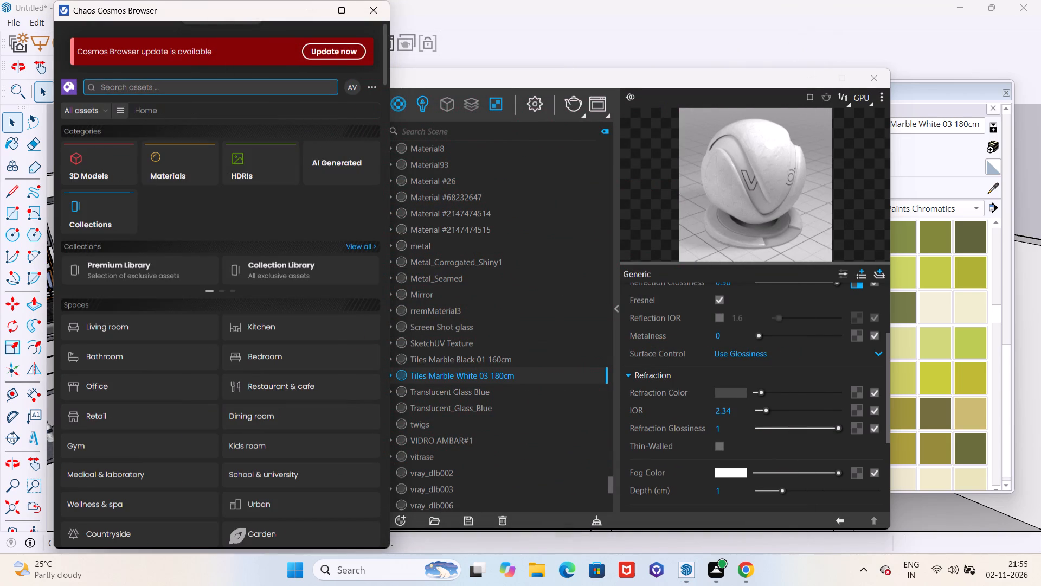
left_click(128, 92)
left_click(133, 137)
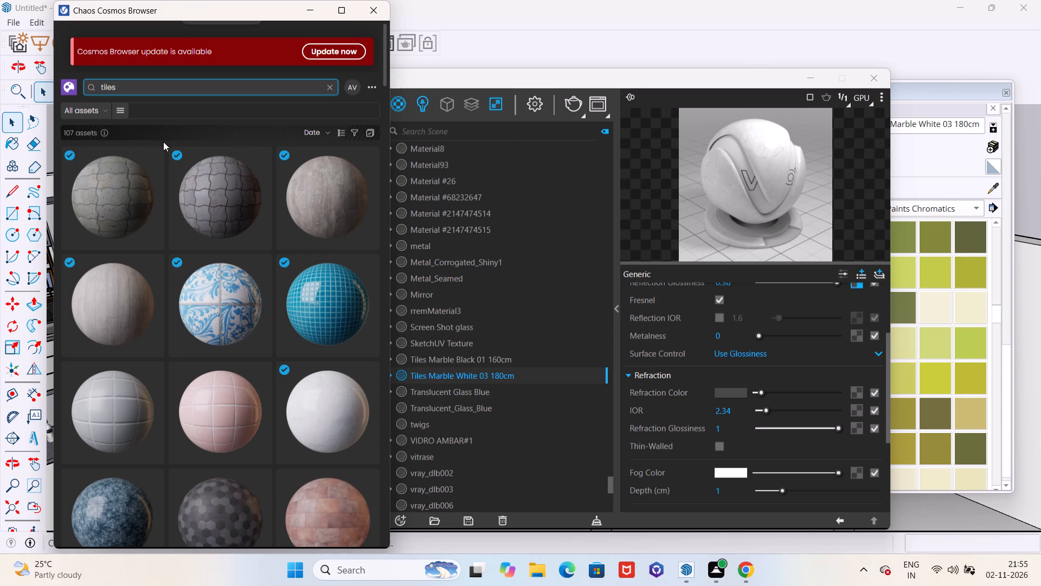
scroll(349, 283, "down", 6)
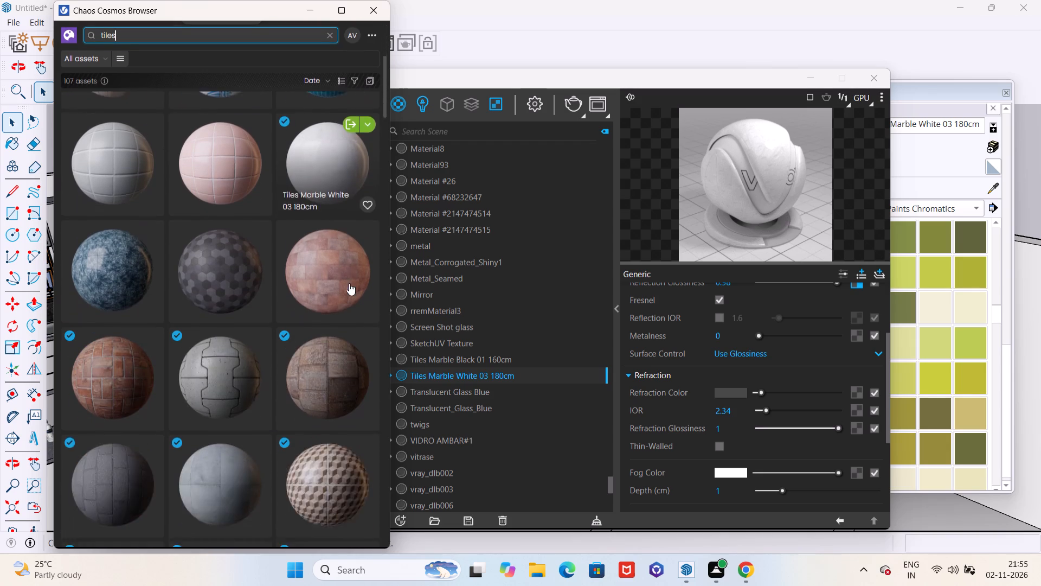
scroll(349, 283, "down", 4)
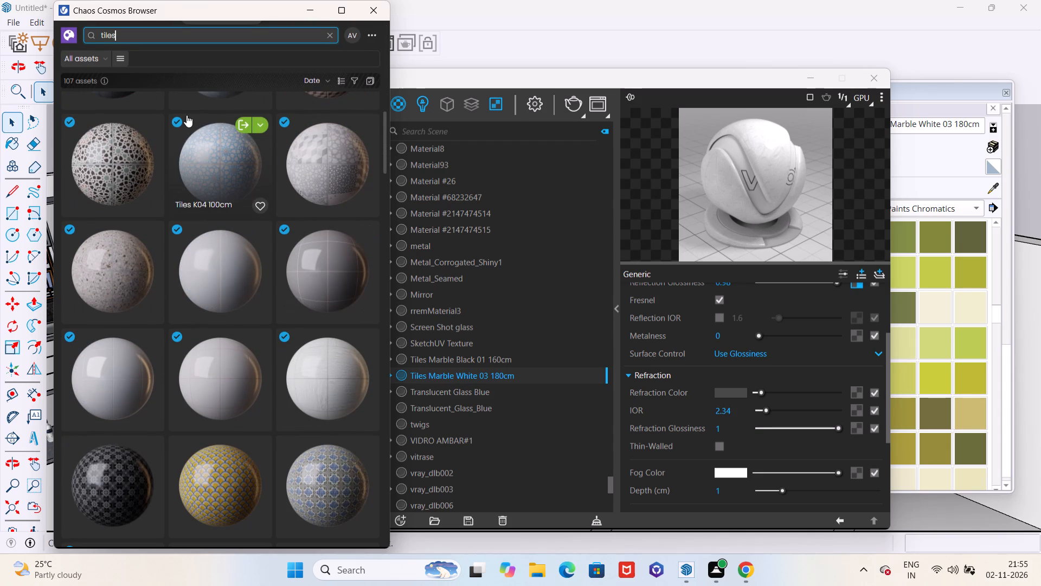
Search the Chaos Cosmos library for wall tiles and look through the results for a suitable tile material.
key("Left")
key("Left")
key("Left")
key("Left")
key("Left")
key("Left")
key("Left")
key("Left")
key("Left")
key("Left")
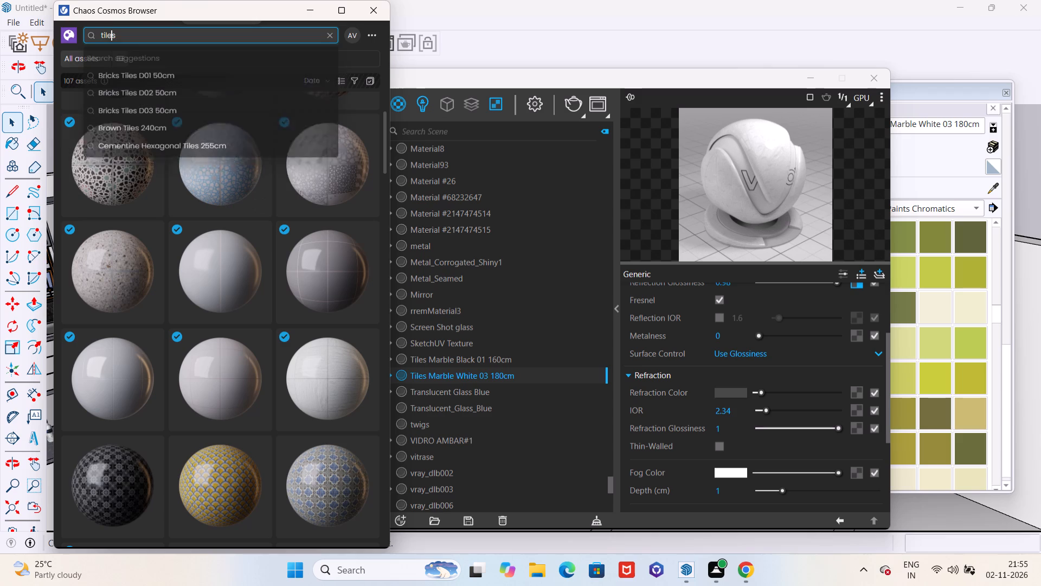
type("wa;")
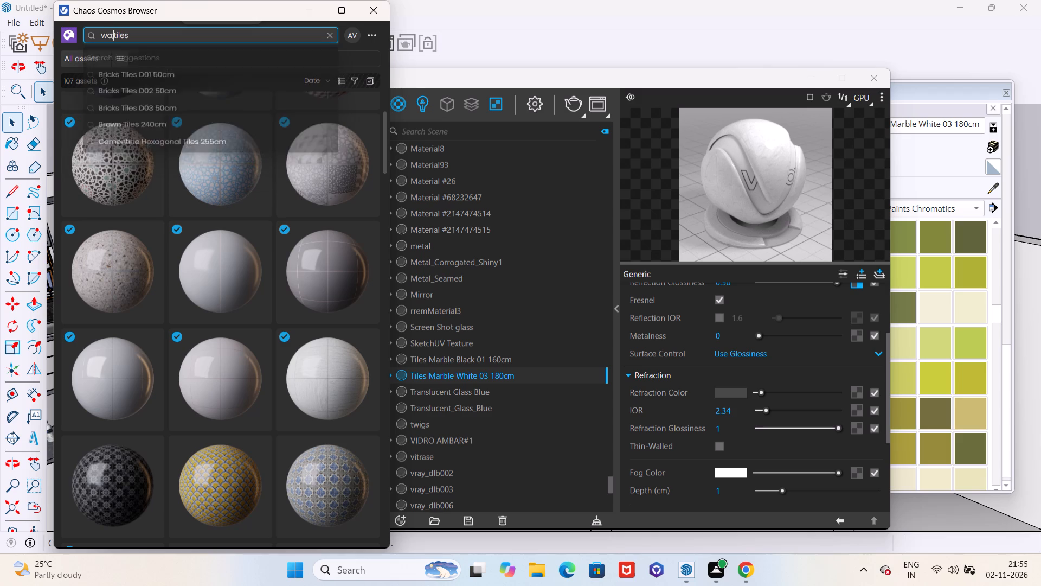
key("BackSpace")
type("ll")
key("space")
key("Return")
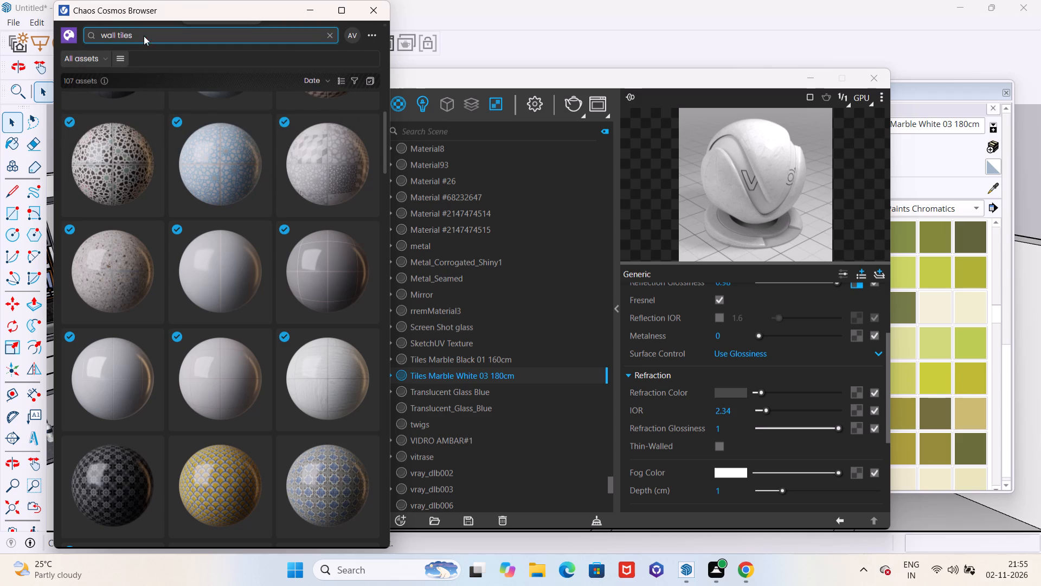
scroll(204, 247, "down", 3)
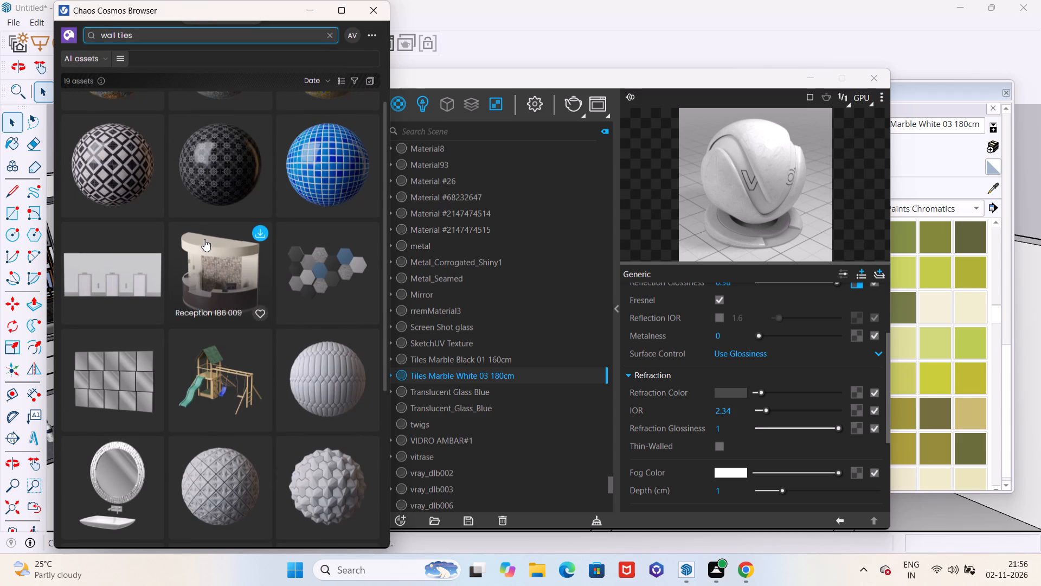
scroll(204, 239, "down", 5)
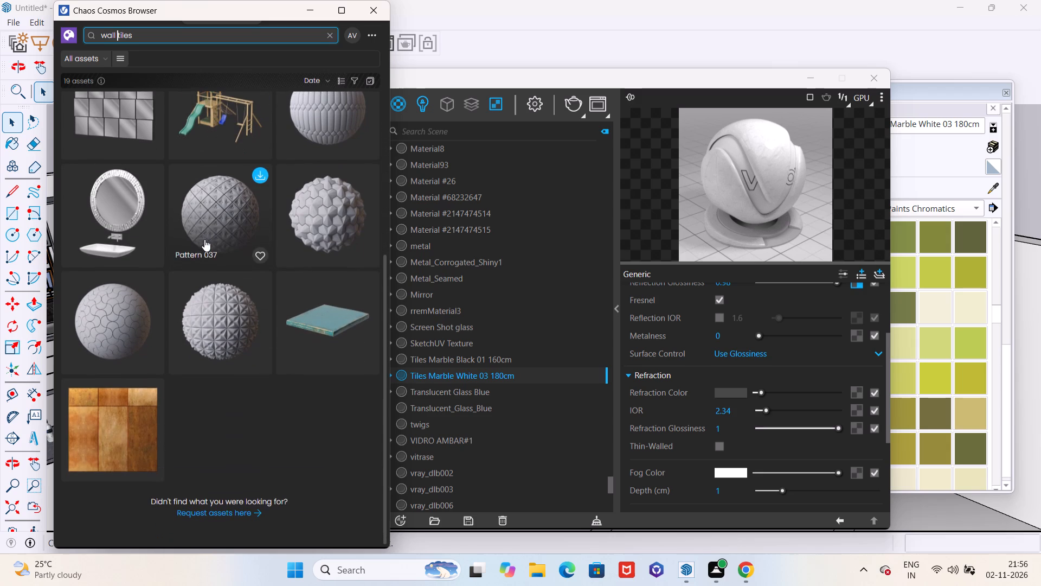
scroll(204, 239, "up", 6)
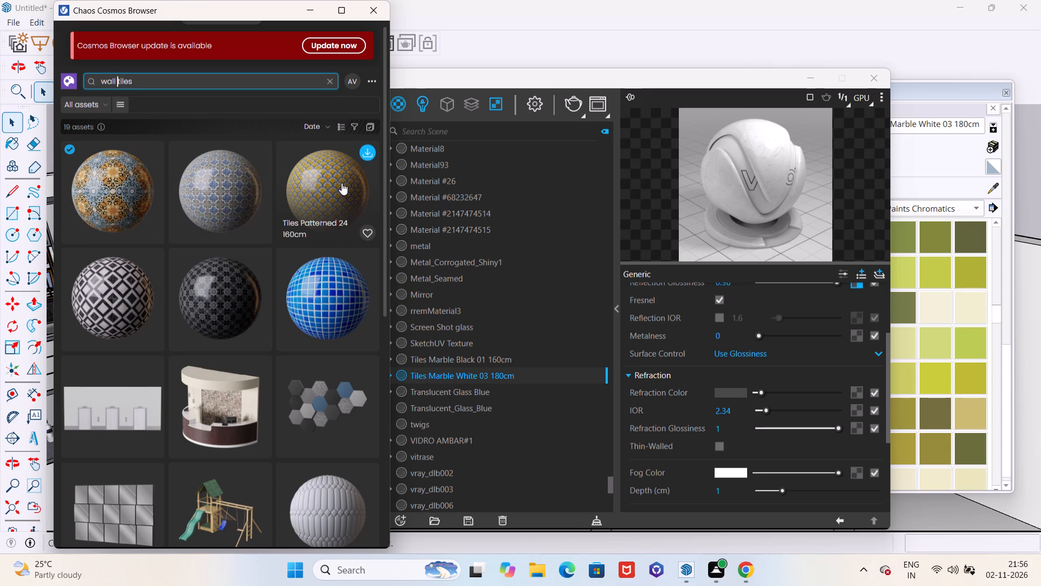
scroll(249, 299, "down", 3)
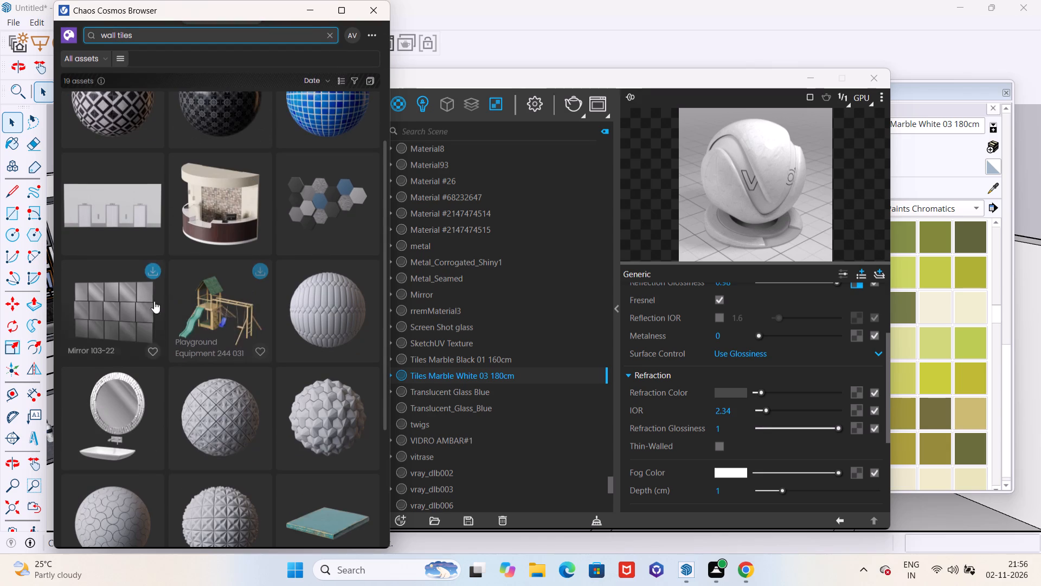
scroll(232, 283, "down", 4)
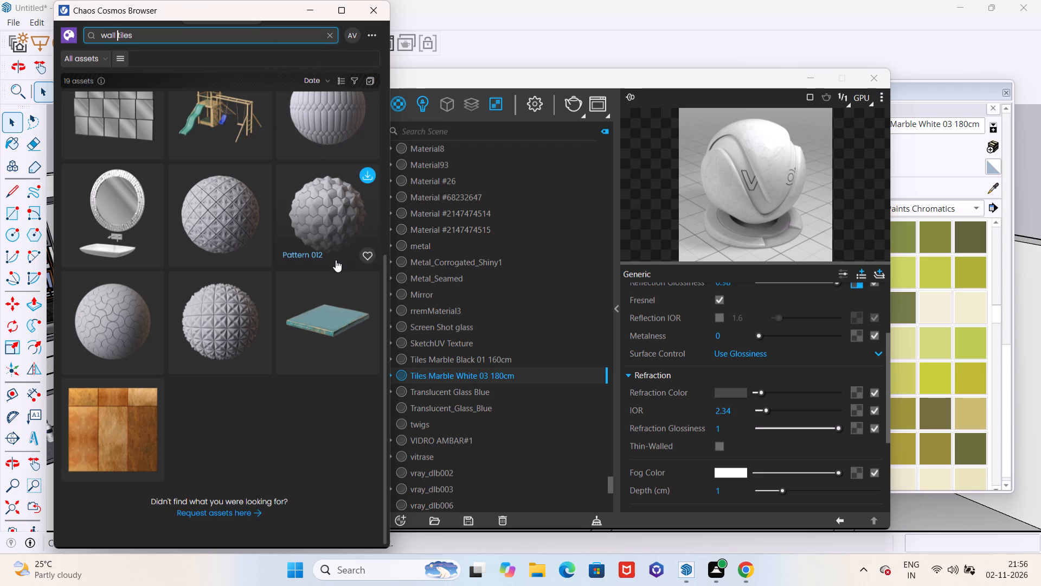
scroll(336, 260, "up", 2)
scroll(335, 256, "down", 4)
scroll(299, 254, "up", 2)
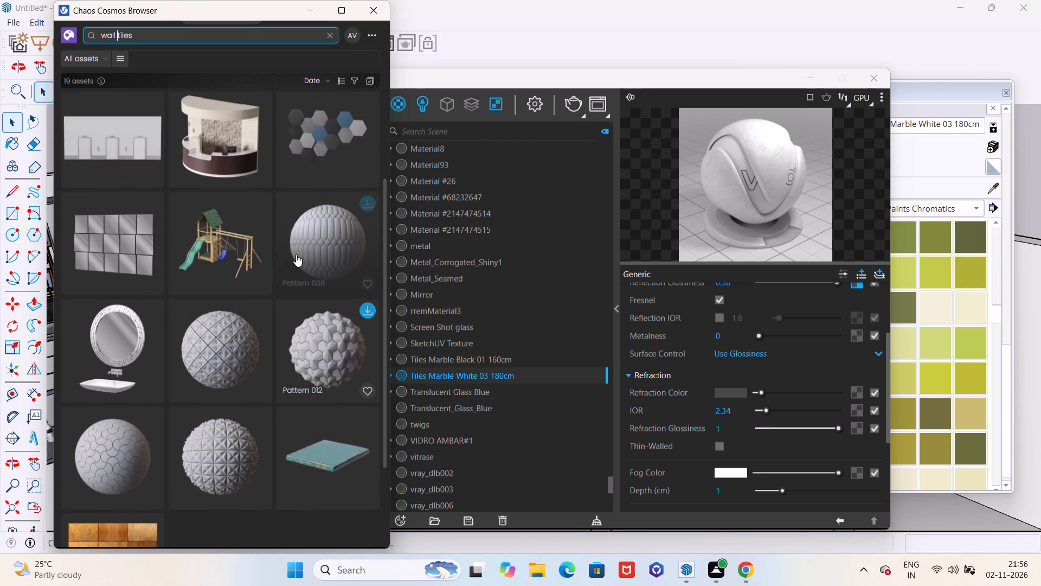
scroll(300, 244, "up", 5)
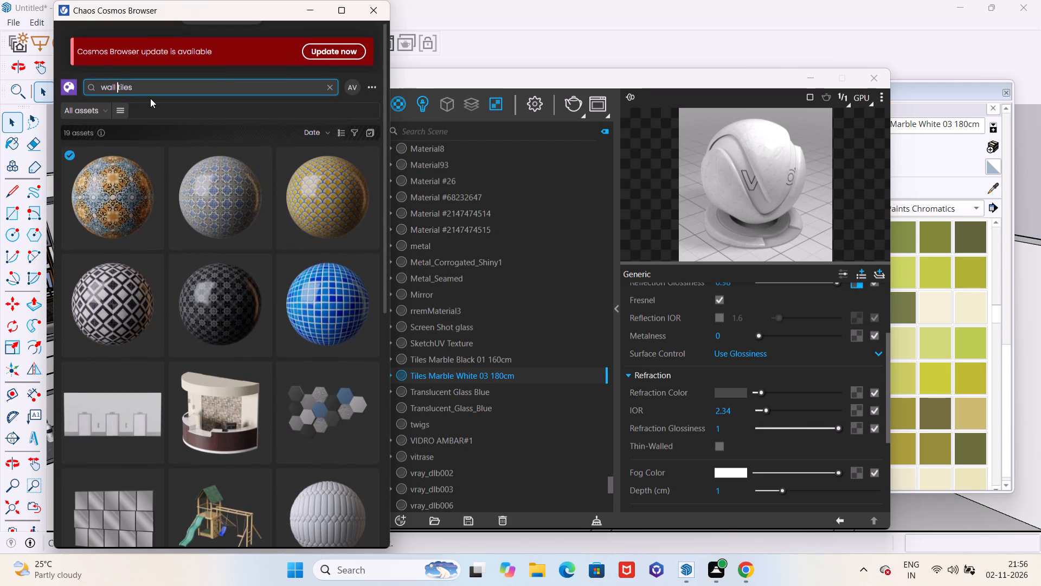
Search the Cosmos library for tiles again and import the Tiles K04 100cm material into the scene.
key("BackSpace")
key("BackSpace")
key("BackSpace")
key("BackSpace")
key("BackSpace")
key("BackSpace")
key("BackSpace")
key("BackSpace")
key("BackSpace")
key("BackSpace")
key("BackSpace")
key("Return")
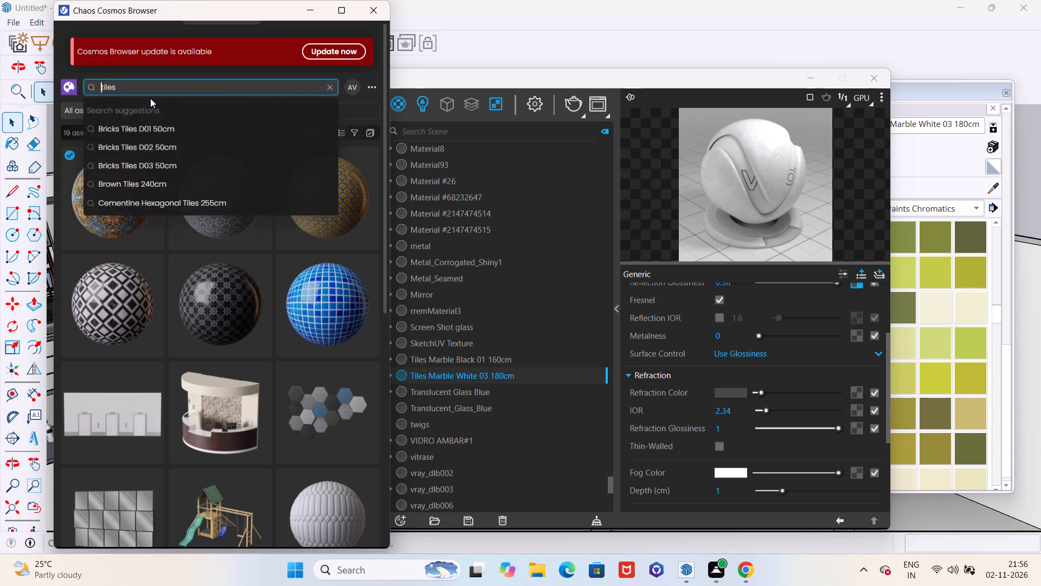
scroll(250, 265, "down", 5)
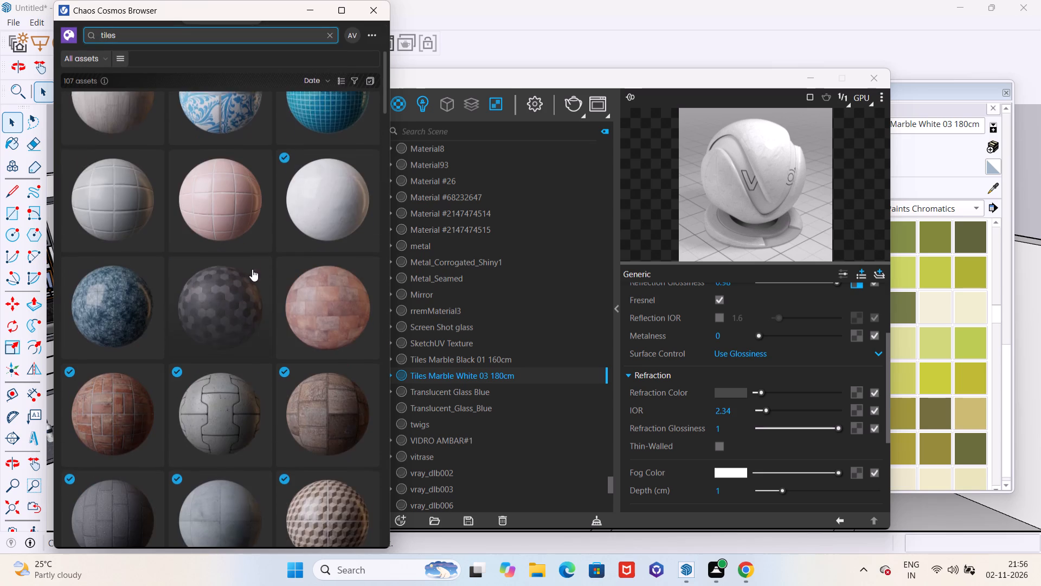
scroll(252, 269, "down", 4)
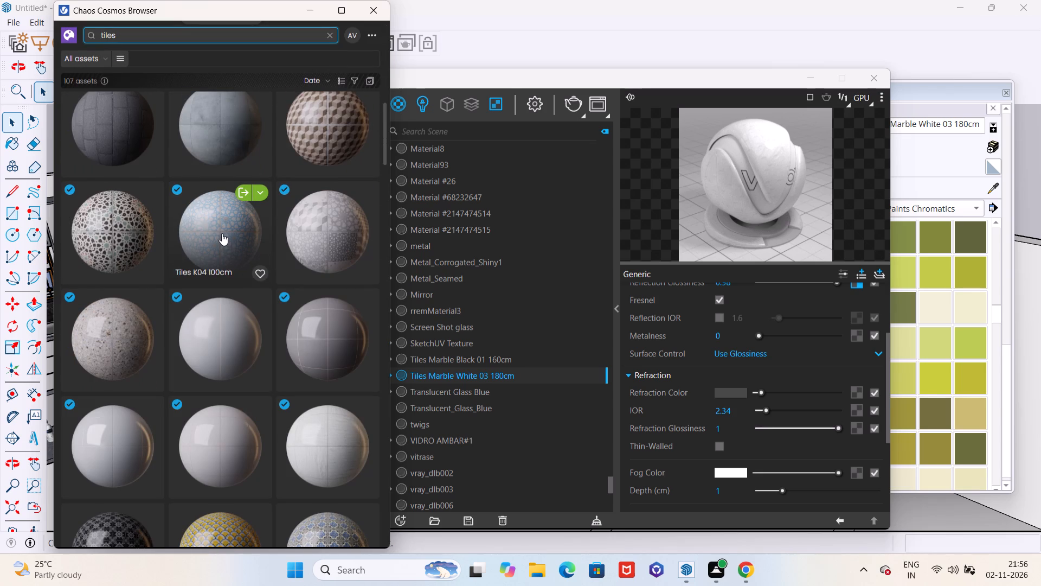
left_click(241, 196)
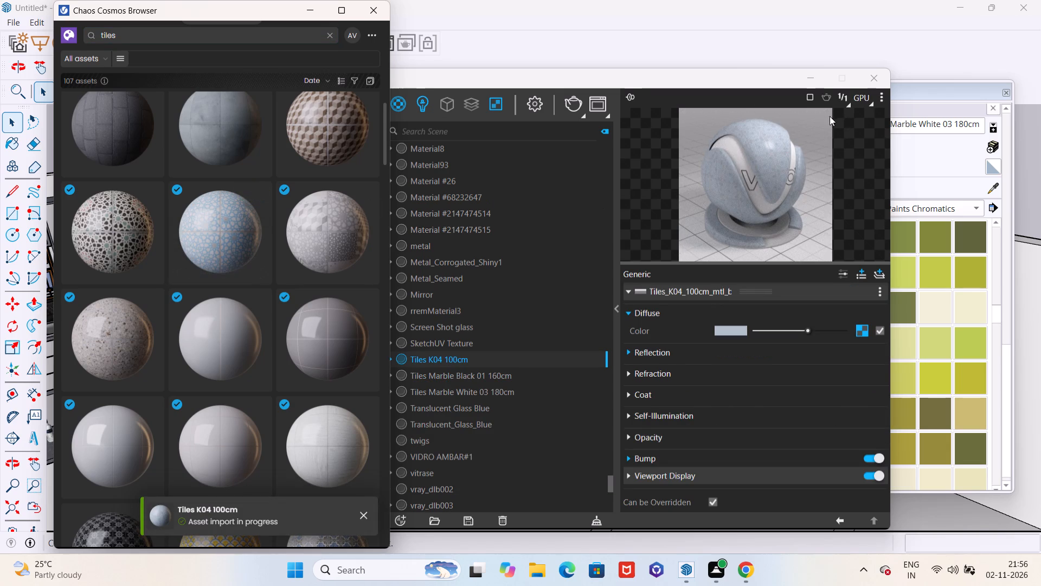
Paint the two wall faces meeting at the corner beside the bedroom door with the Tiles K04 100cm material.
left_click(813, 82)
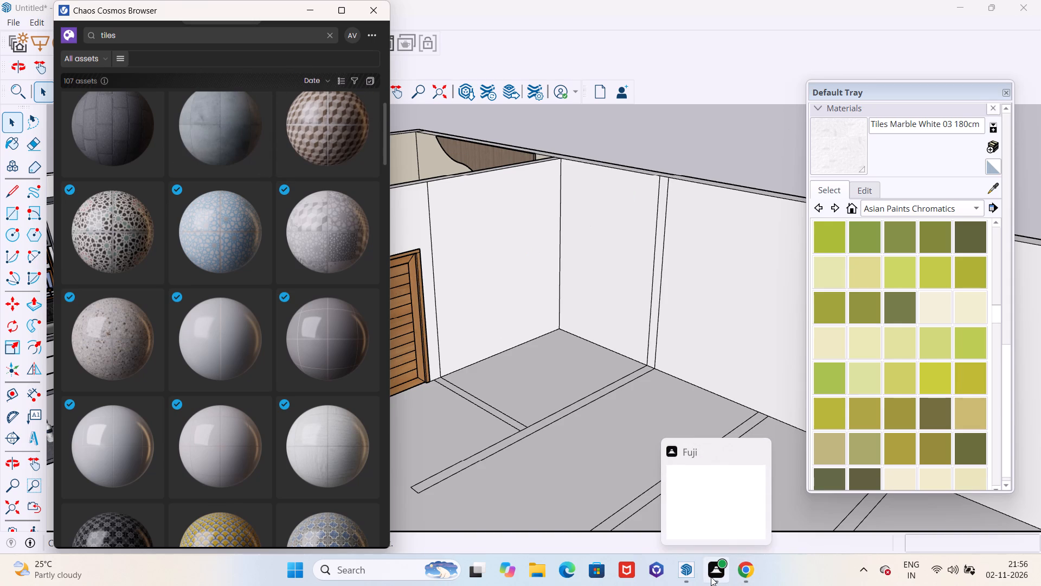
left_click(742, 517)
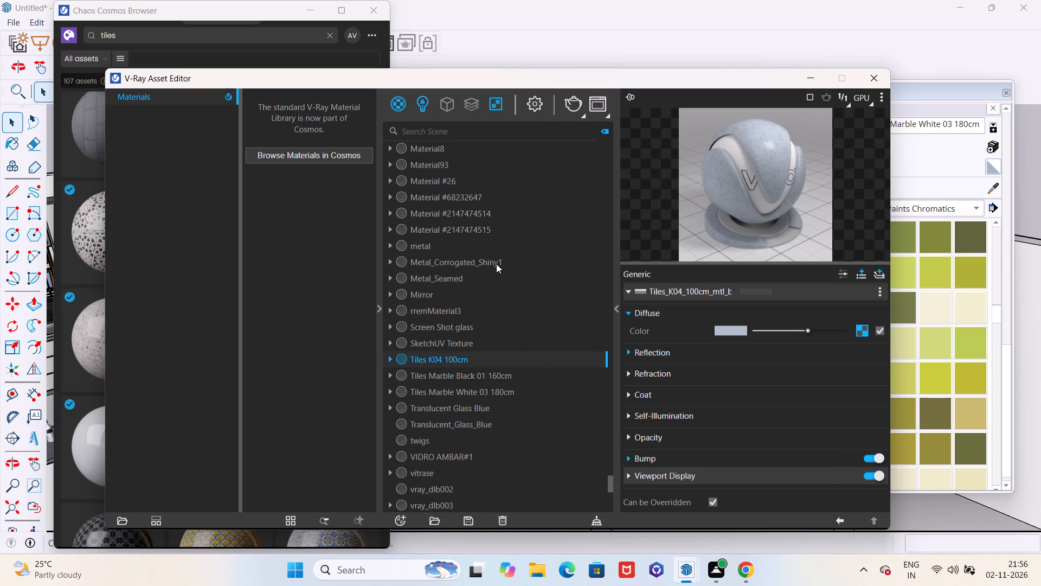
left_click(561, 359)
left_click(805, 78)
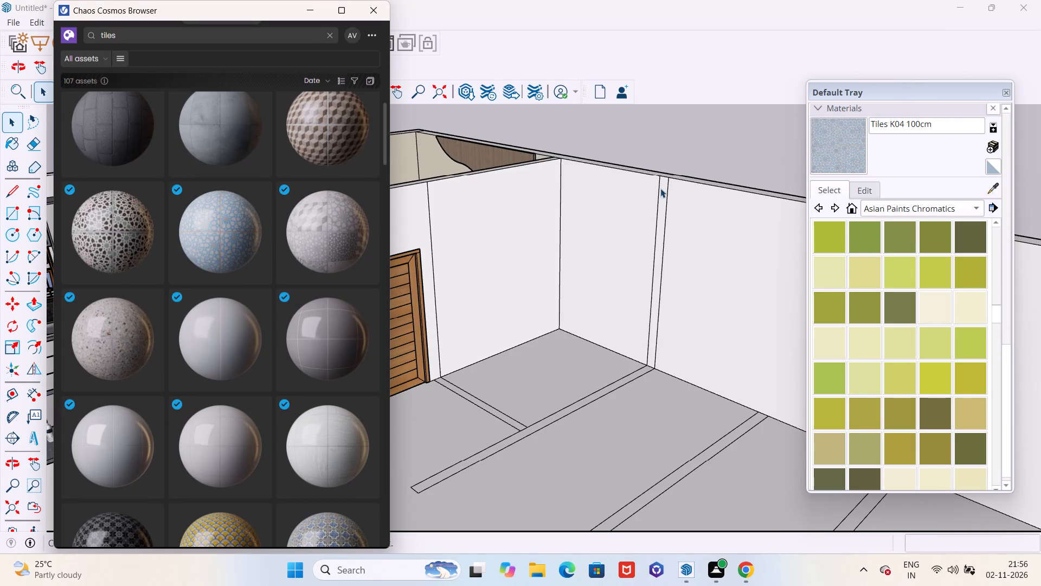
left_click(832, 140)
scroll(541, 262, "up", 5)
left_click(533, 254)
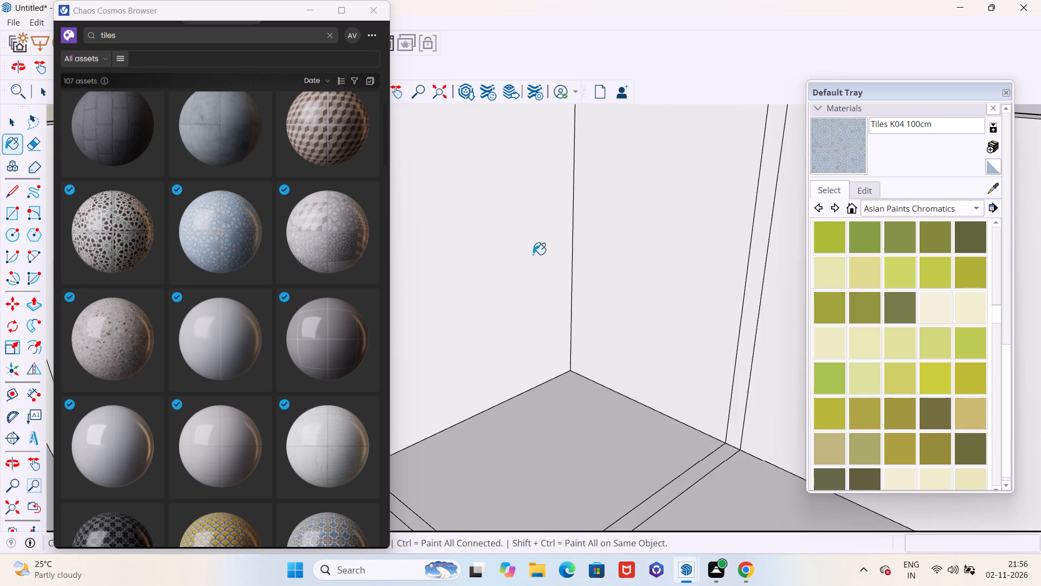
left_click(647, 242)
scroll(609, 326, "down", 11)
middle_click_drag(598, 343, 680, 353)
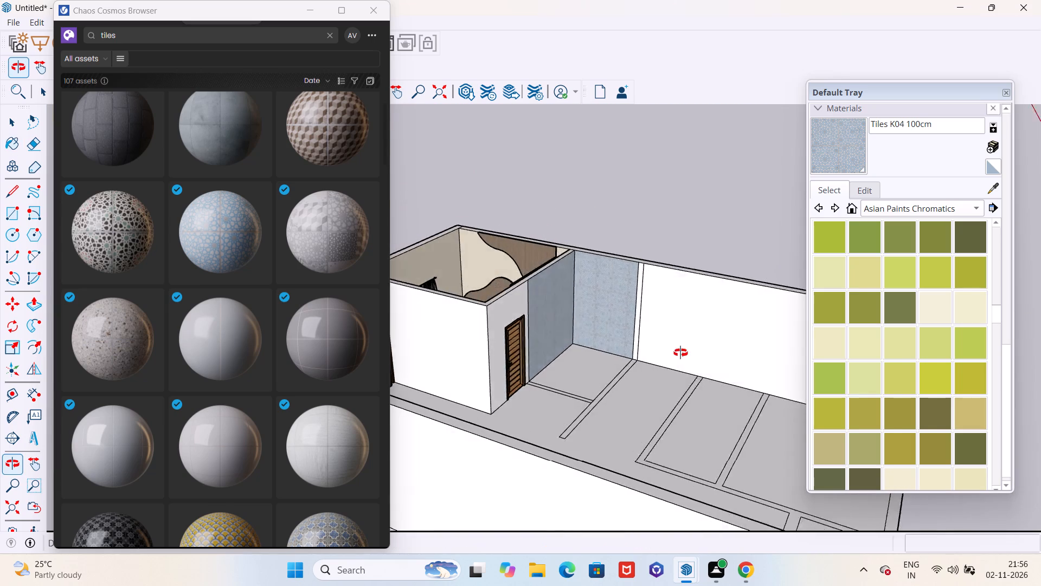
middle_click_drag(680, 353, 716, 358)
scroll(603, 391, "up", 9)
key("space")
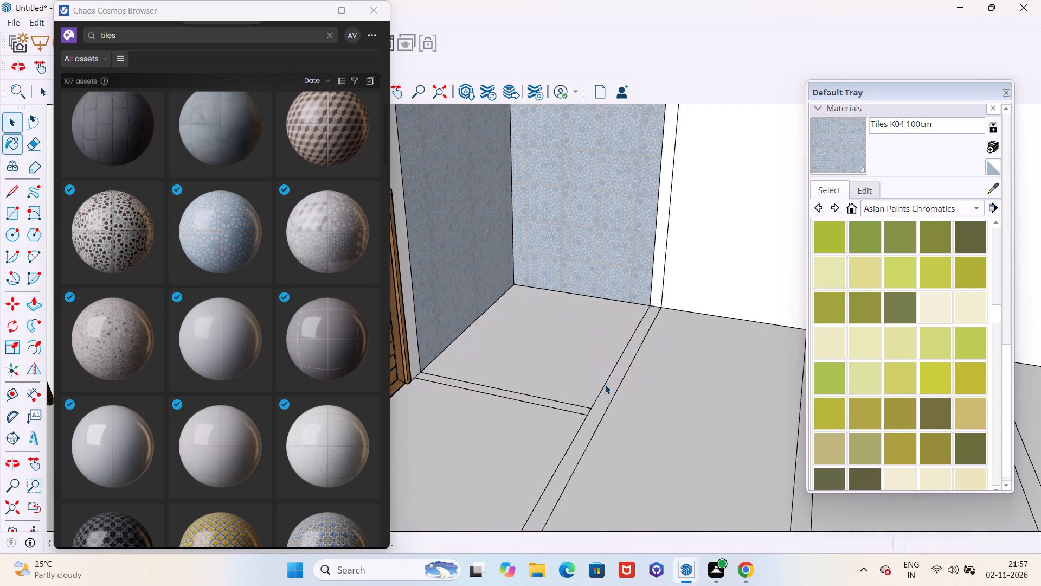
Examine the tiled corner beside the bedroom door from several angles, putting the Cosmos browser out of the way.
scroll(605, 385, "down", 4)
middle_click_drag(605, 385, 573, 378)
scroll(571, 248, "up", 4)
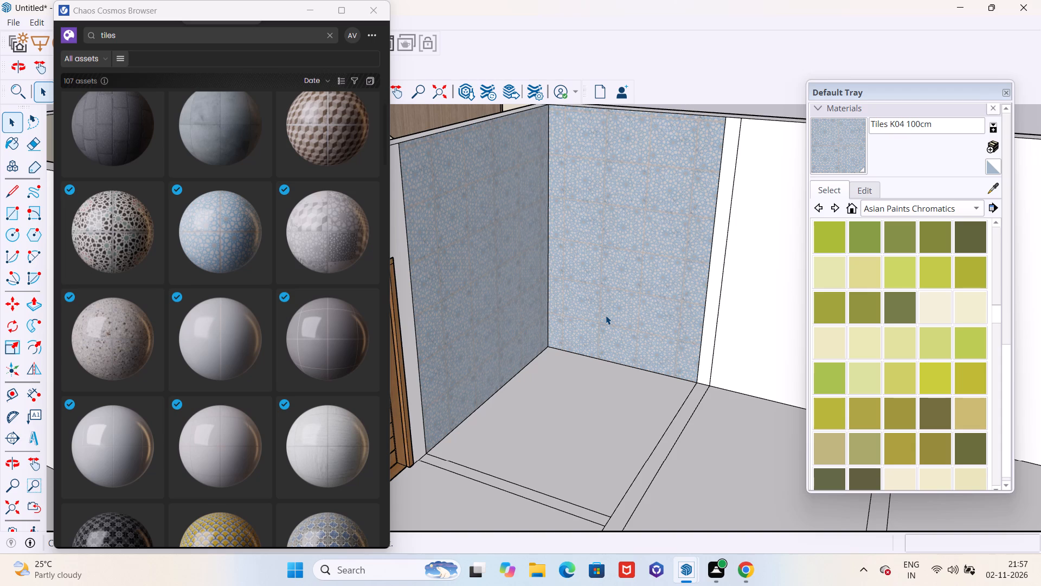
scroll(605, 329, "down", 6)
middle_click_drag(599, 331, 557, 322)
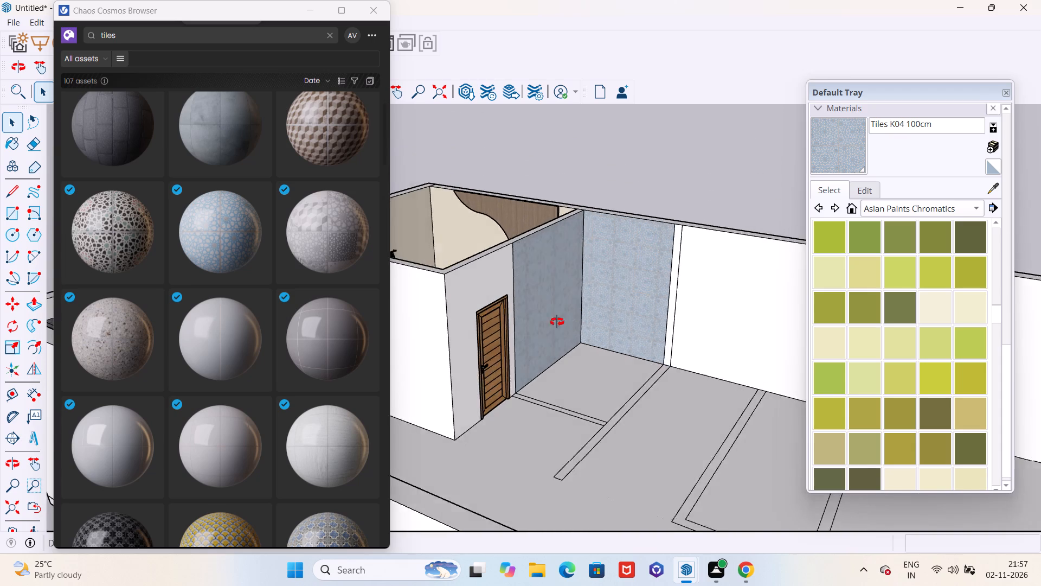
middle_click_drag(557, 322, 532, 320)
scroll(647, 323, "up", 5)
scroll(611, 356, "down", 3)
middle_click_drag(613, 357, 560, 388)
scroll(617, 365, "up", 6)
scroll(585, 383, "down", 6)
middle_click_drag(573, 342, 567, 316)
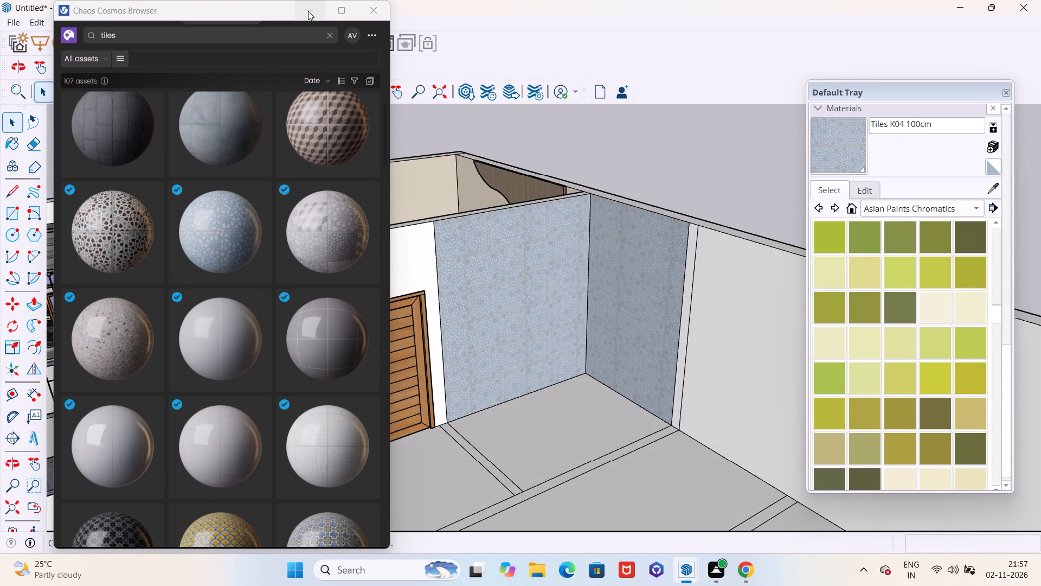
left_click(309, 11)
scroll(526, 345, "down", 3)
middle_click_drag(535, 355, 541, 388)
scroll(544, 367, "up", 4)
scroll(566, 376, "down", 4)
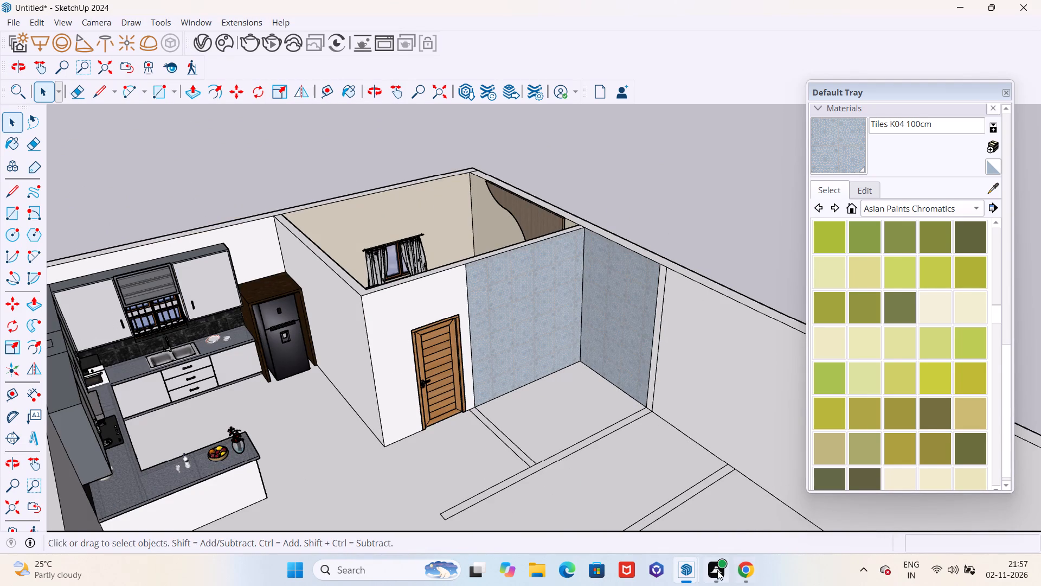
Switch to Chrome, close the bedroom model page and search Google Images for washroom 3d warehouse.
left_click(748, 572)
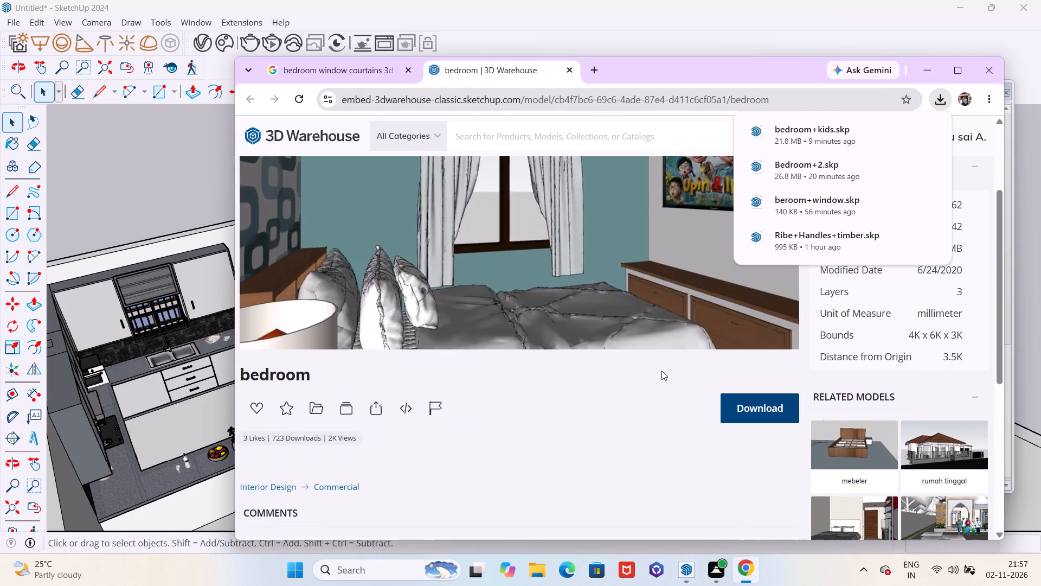
left_click(567, 69)
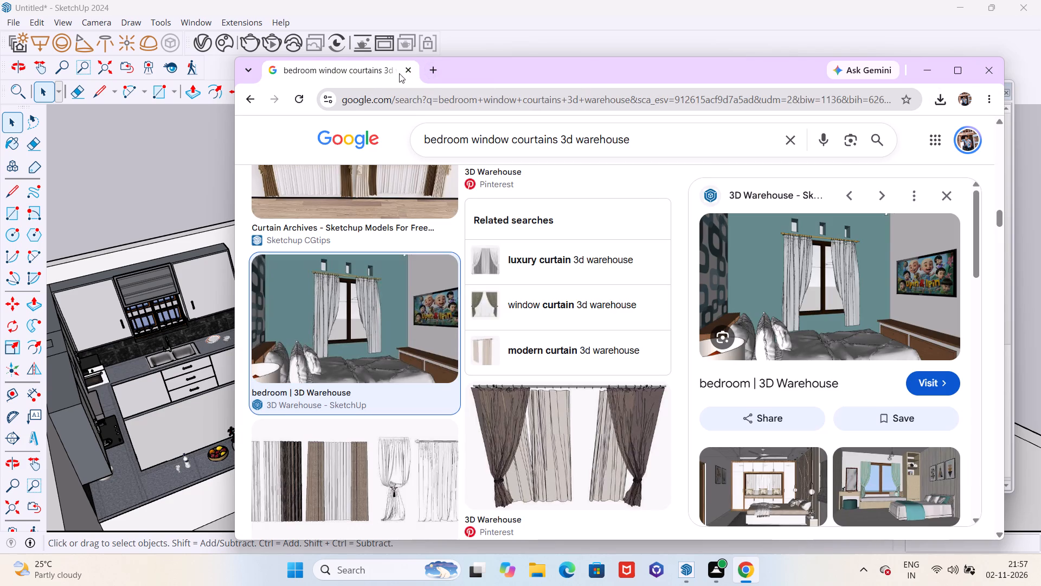
left_click(557, 142)
key("BackSpace")
key("BackSpace")
key("BackSpace")
key("BackSpace")
key("BackSpace")
key("BackSpace")
key("BackSpace")
key("BackSpace")
key("BackSpace")
key("BackSpace")
key("BackSpace")
key("BackSpace")
key("BackSpace")
key("BackSpace")
key("BackSpace")
key("BackSpace")
key("BackSpace")
key("BackSpace")
key("BackSpace")
key("BackSpace")
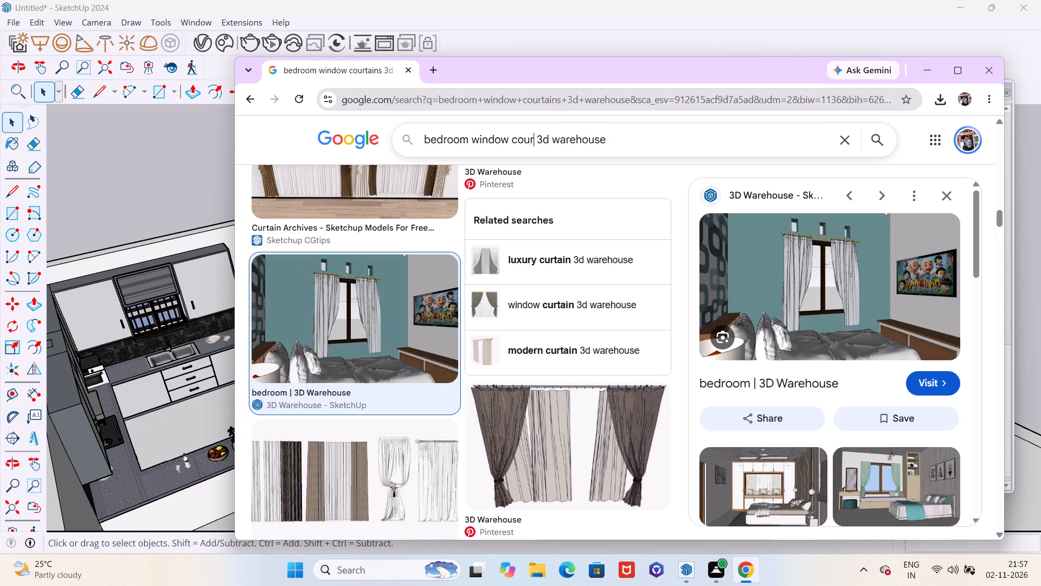
type("washroom")
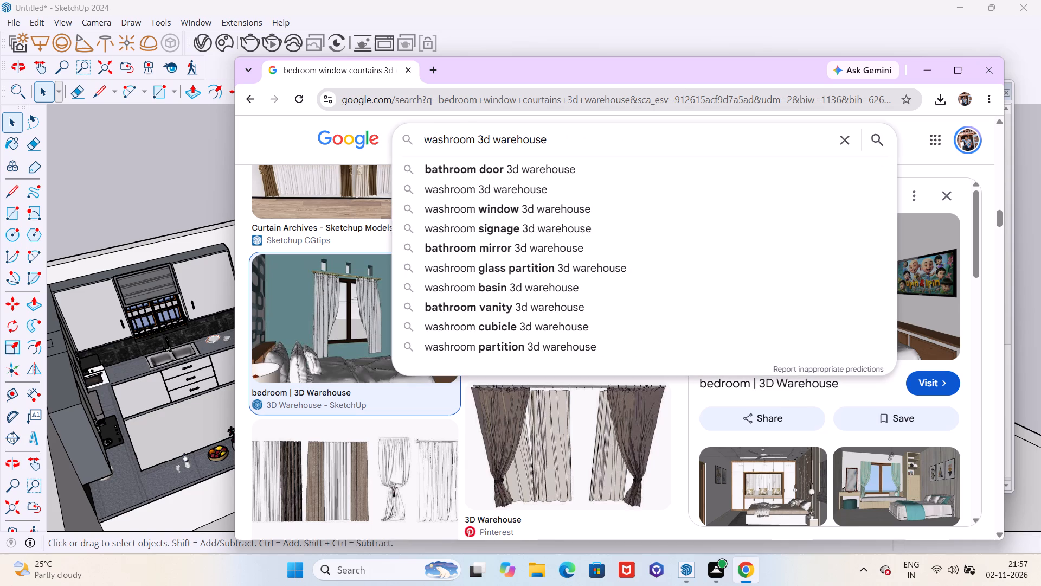
key("Return")
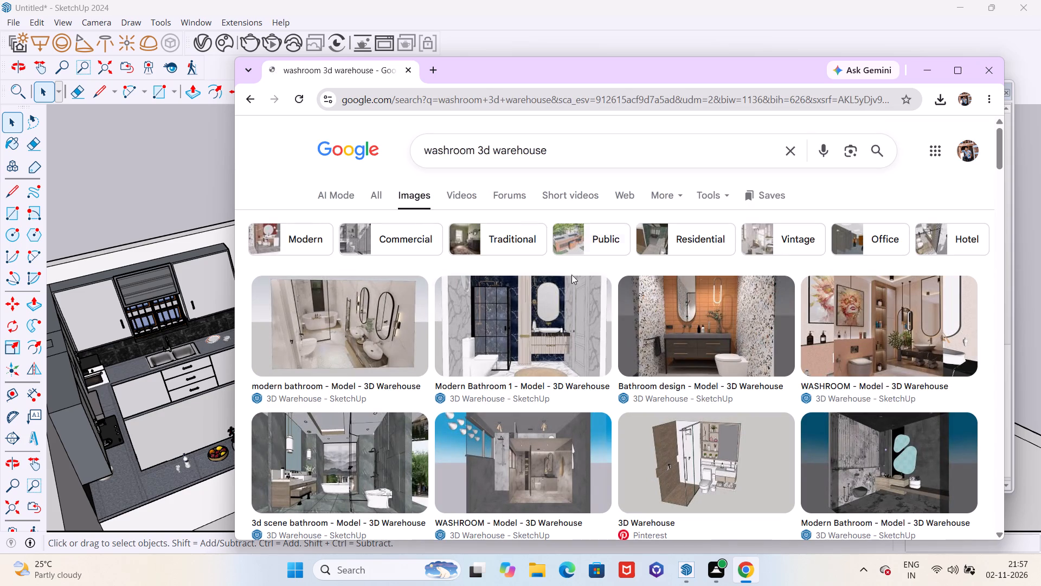
Browse the washroom results and open the 3D Warehouse page of the Bathroom model with wood panels and glass shower.
scroll(555, 314, "down", 3)
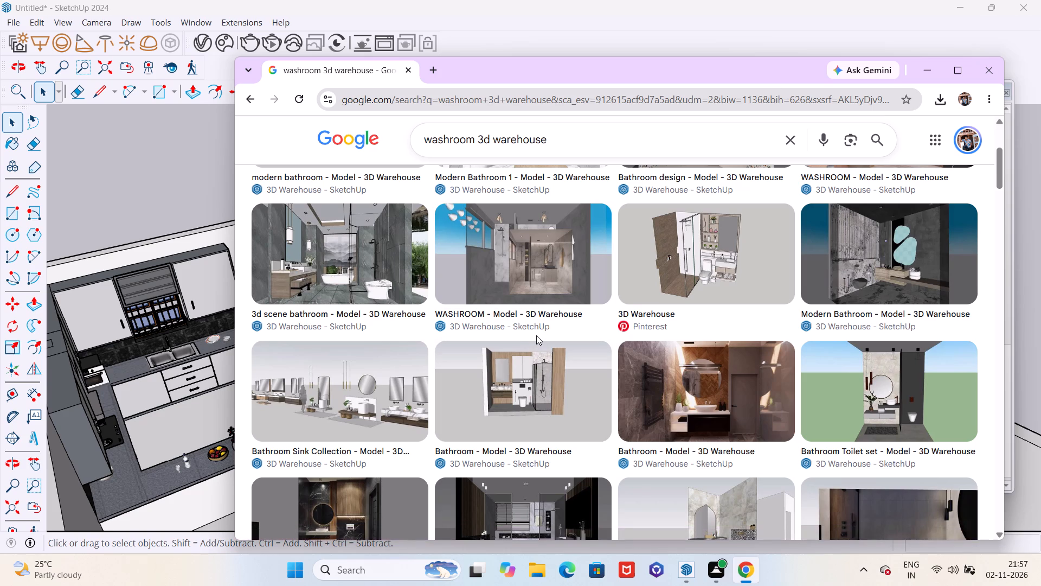
left_click(529, 371)
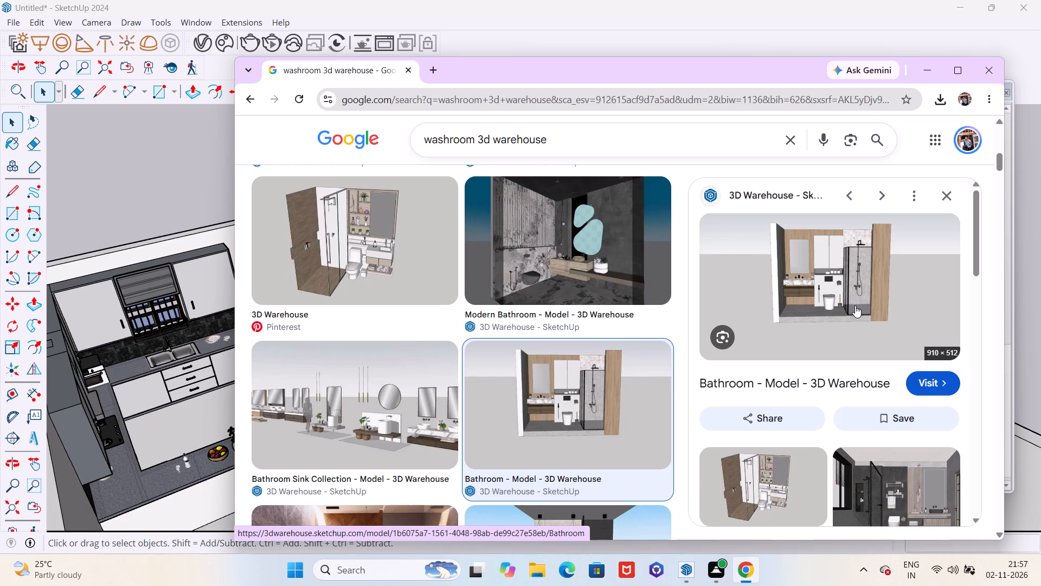
left_click(927, 388)
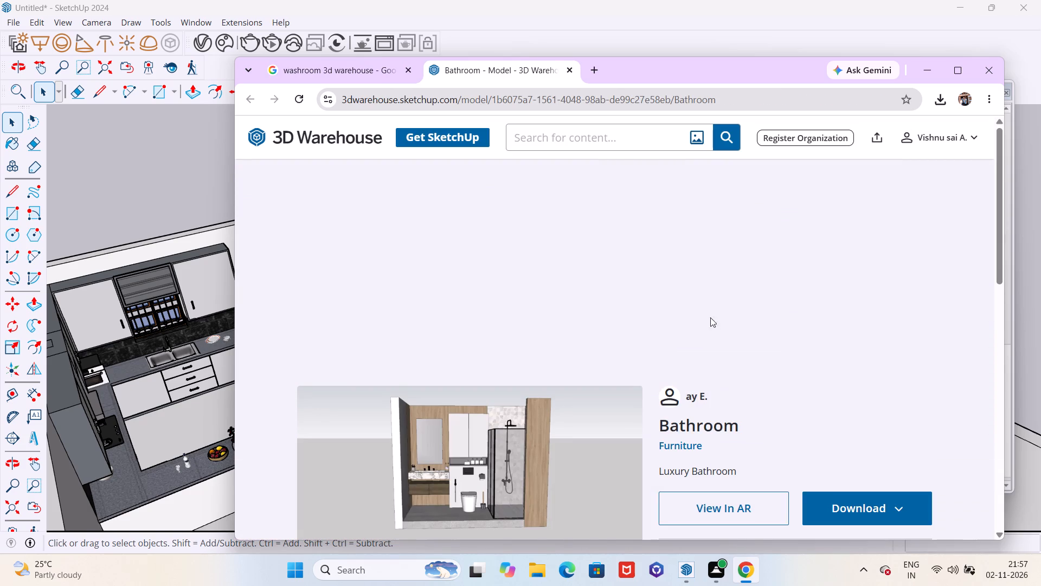
scroll(659, 345, "down", 2)
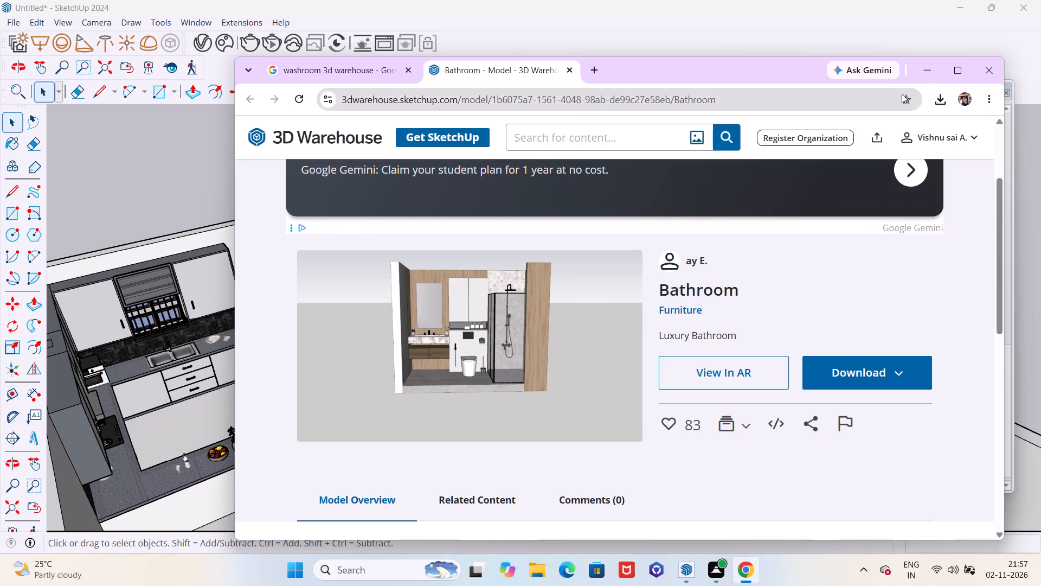
Switch to SketchUp, import the Bathroom model from Downloads and place it on the floor in front of the tiled wall.
left_click(922, 77)
left_click(10, 21)
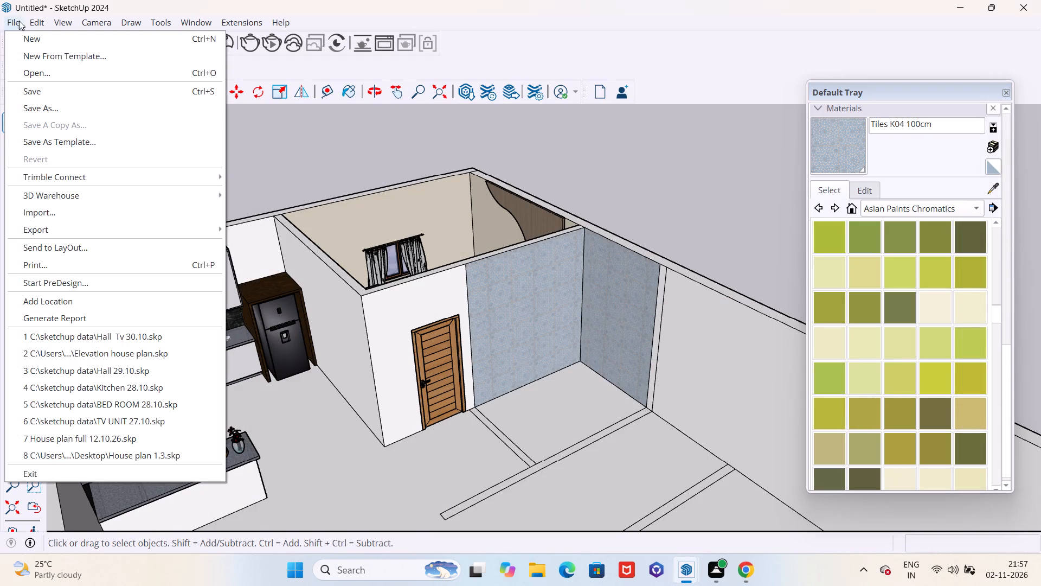
left_click(95, 215)
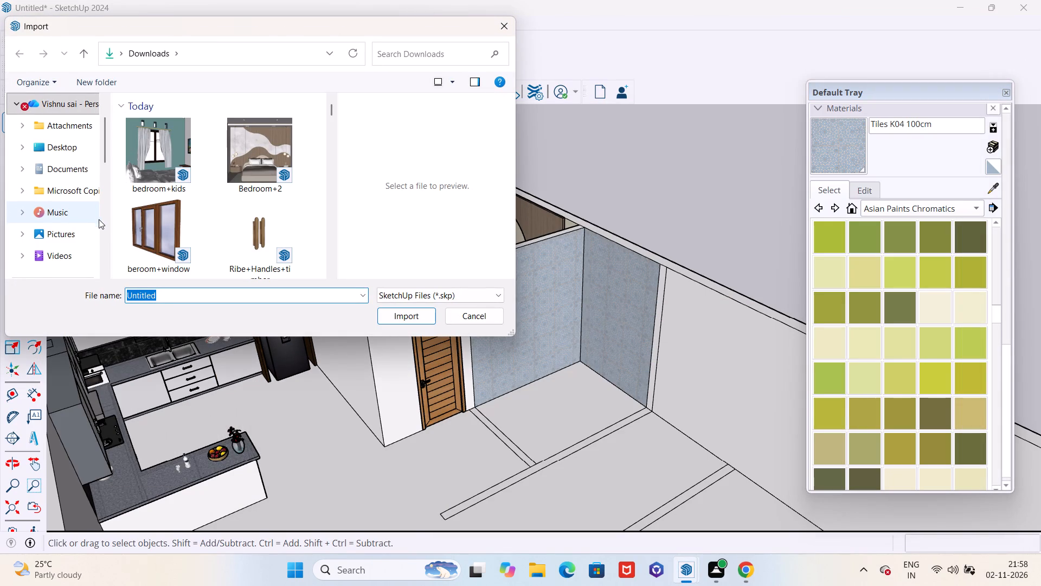
scroll(101, 222, "down", 1)
scroll(211, 228, "down", 10)
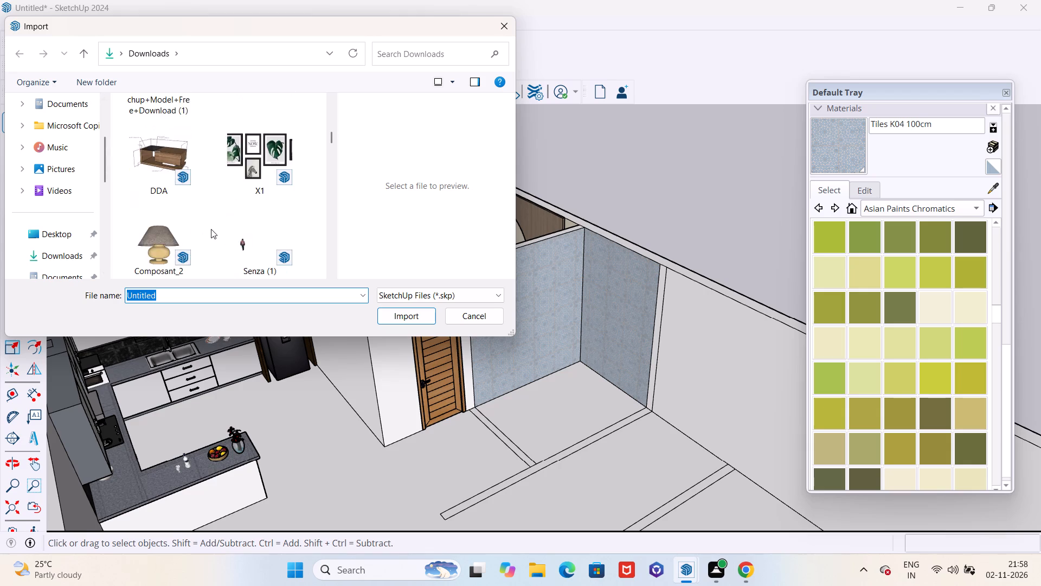
scroll(211, 229, "down", 1)
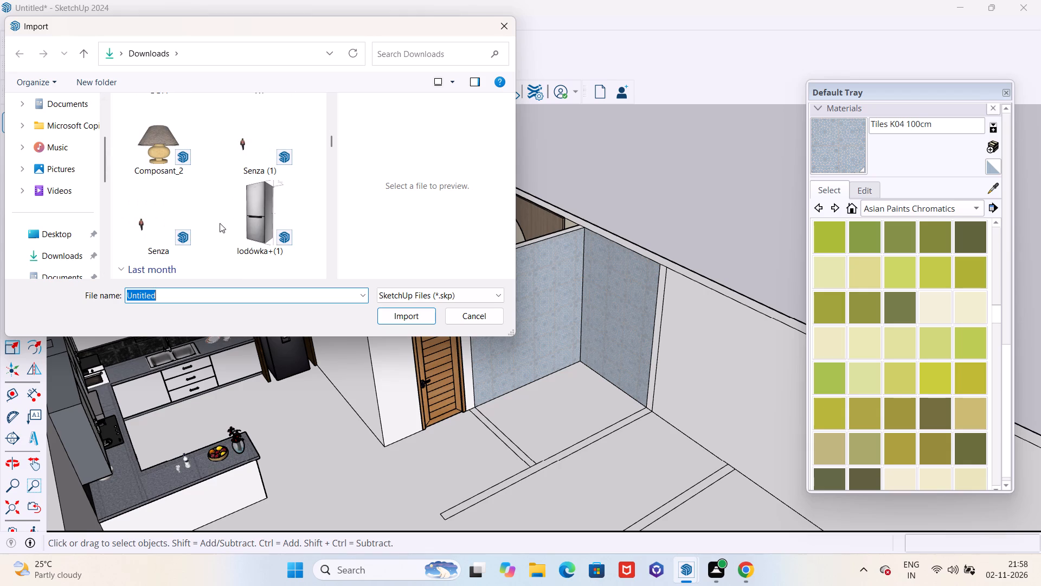
scroll(213, 235, "down", 1)
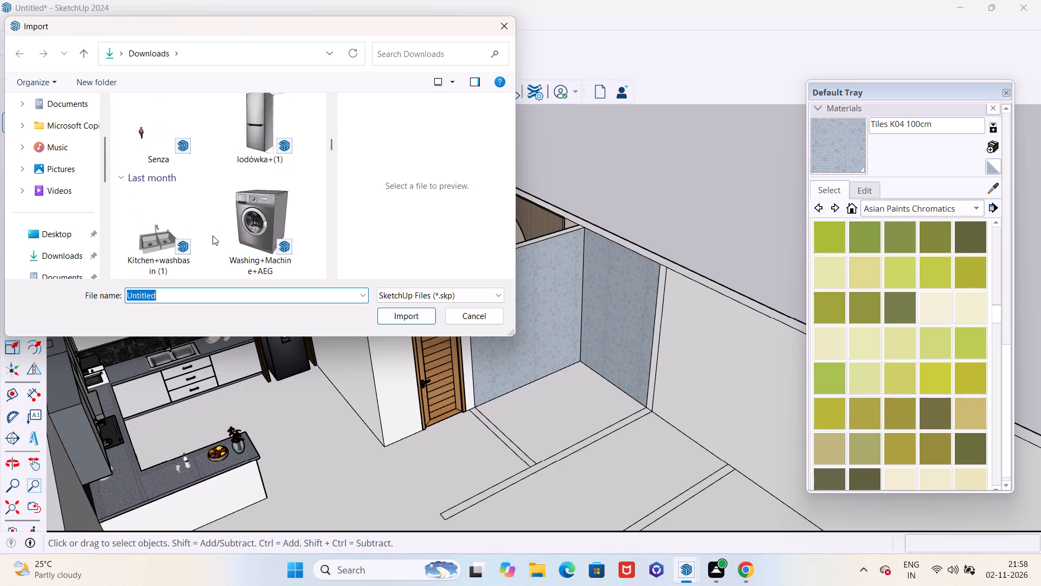
scroll(213, 235, "down", 4)
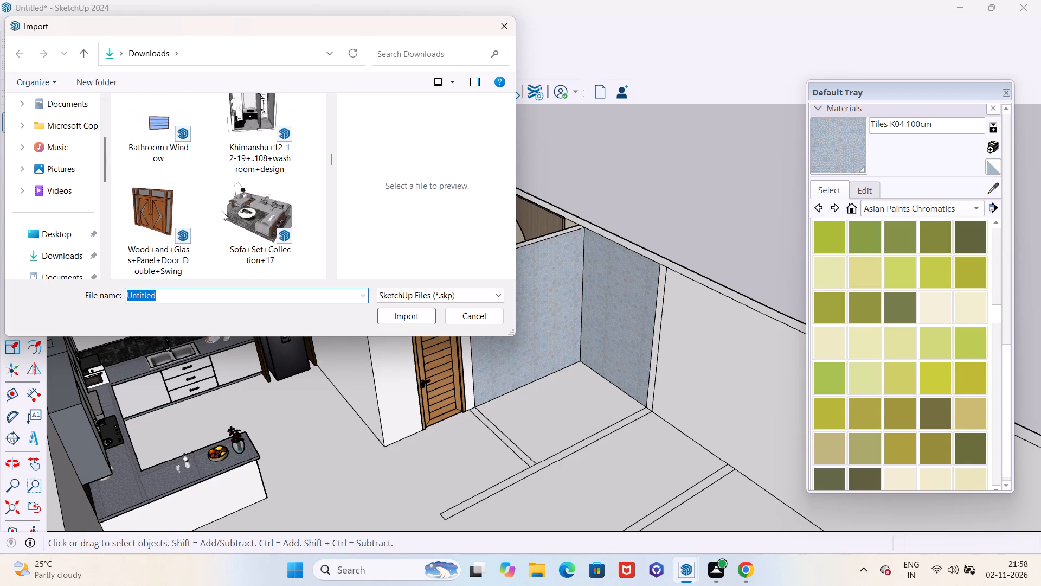
scroll(222, 215, "down", 2)
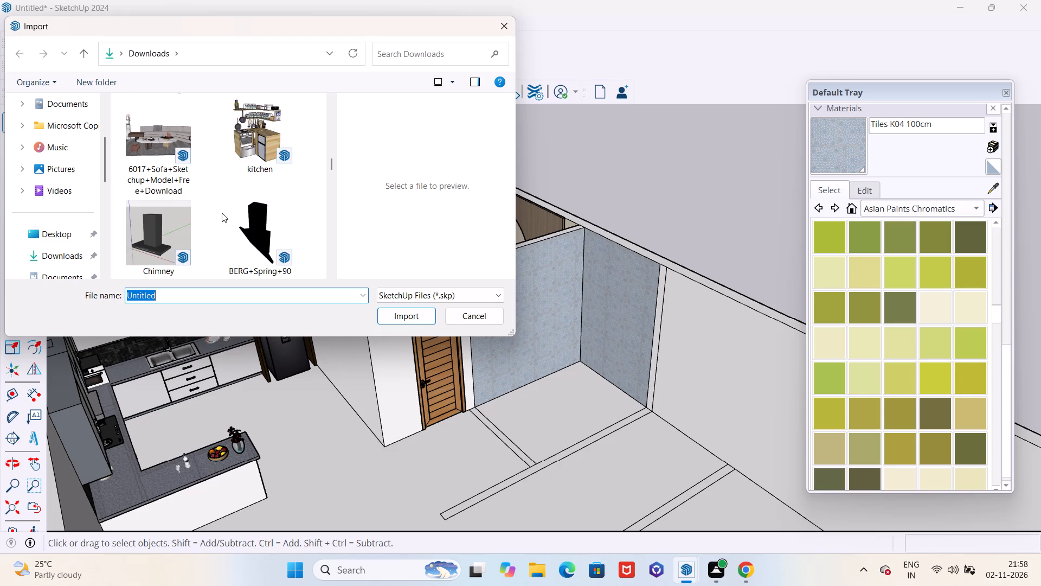
scroll(222, 212, "down", 2)
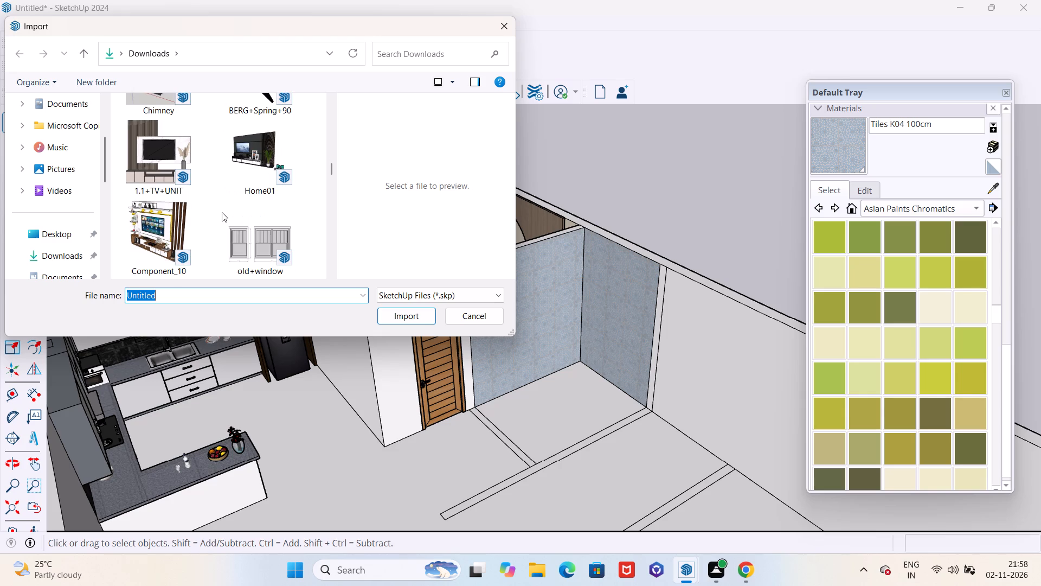
scroll(222, 212, "down", 3)
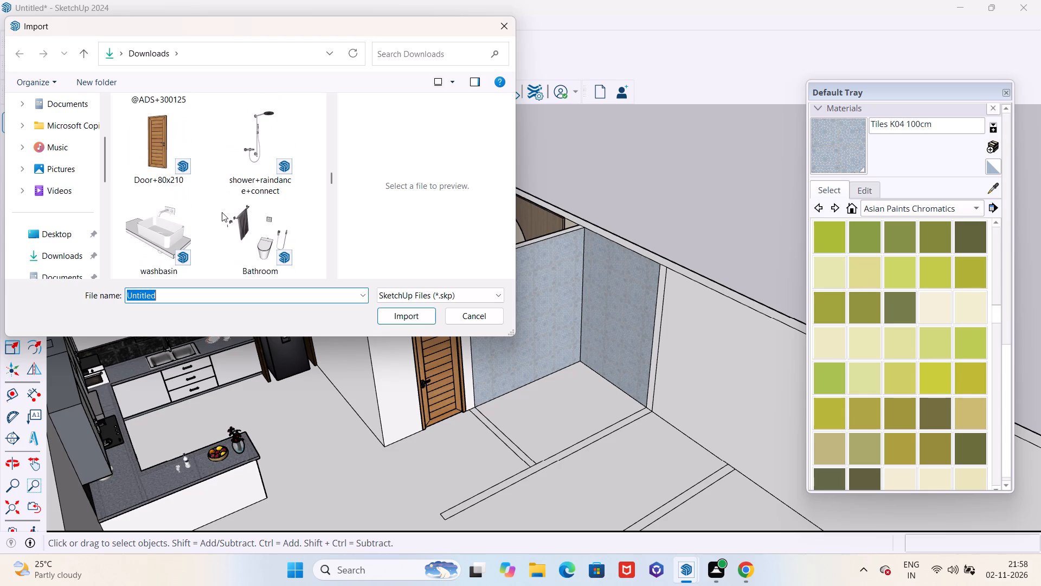
left_click(253, 237)
left_click(409, 320)
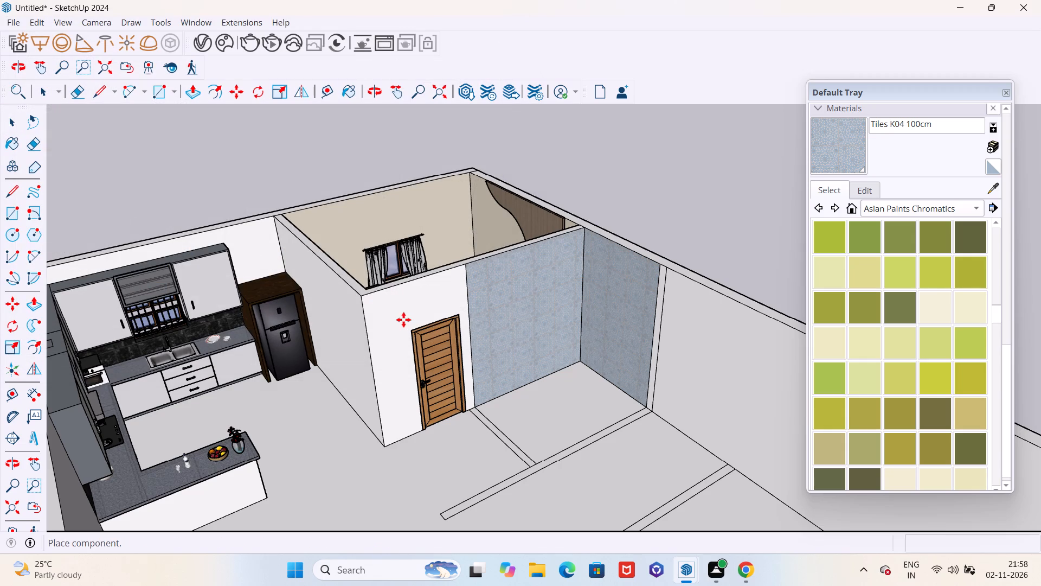
scroll(322, 385, "down", 5)
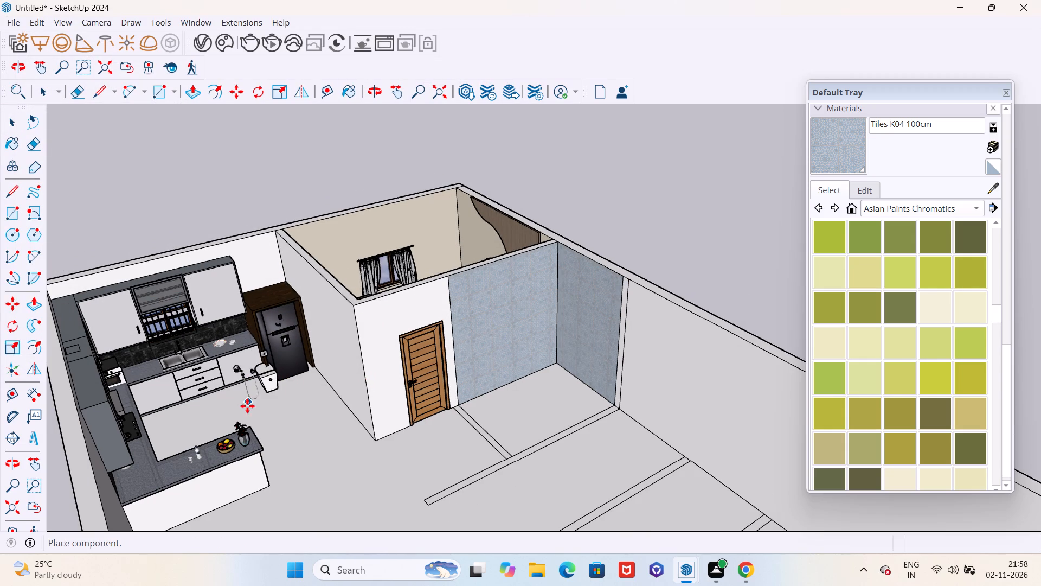
scroll(475, 407, "up", 5)
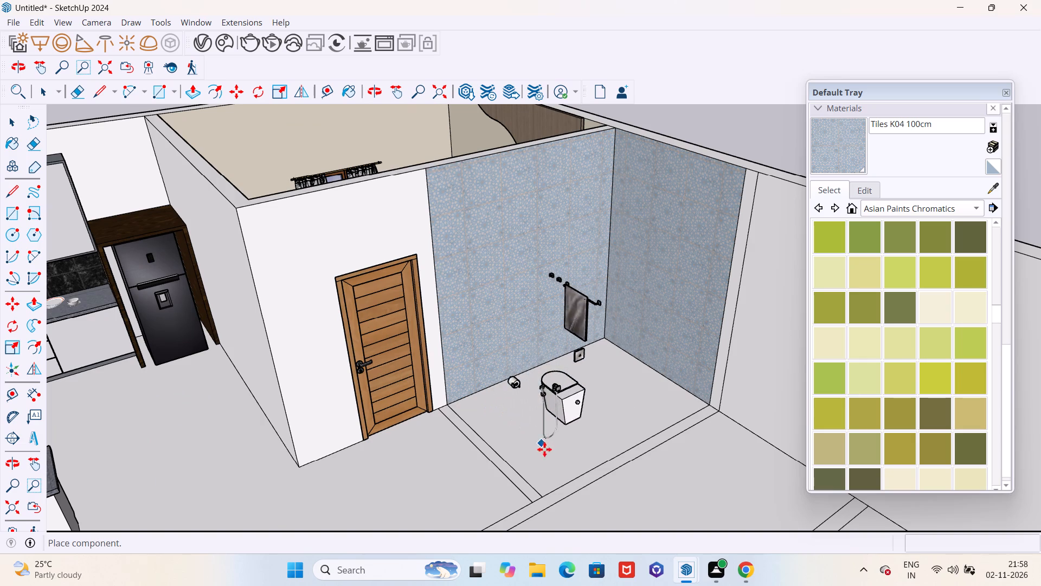
scroll(536, 443, "down", 3)
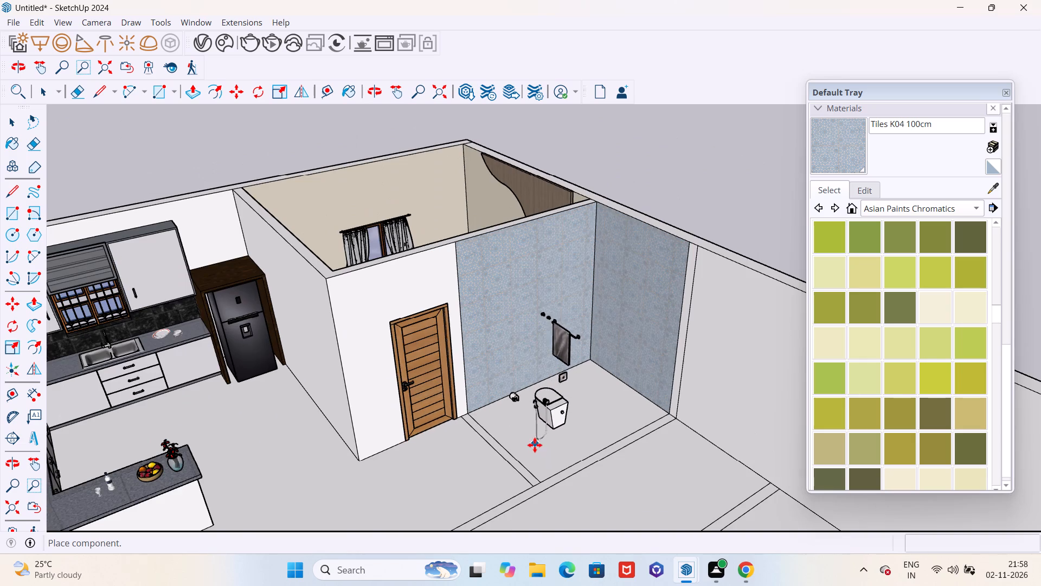
left_click(535, 451)
Rotate the imported bathroom set about 178 degrees on the washroom floor.
middle_click_drag(568, 463, 470, 487)
scroll(534, 468, "up", 7)
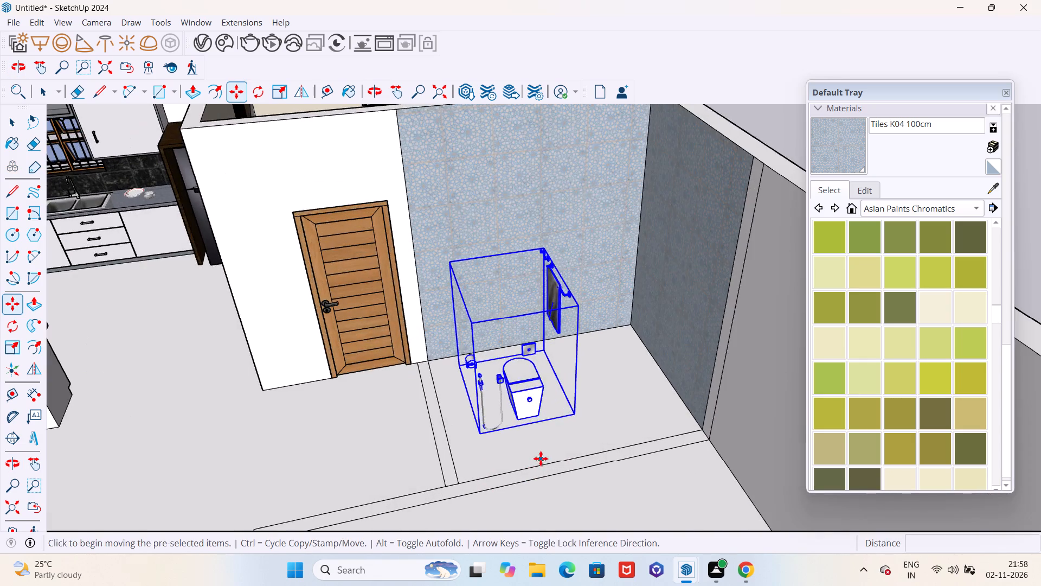
scroll(541, 458, "up", 2)
key("q")
left_click(547, 453)
left_click(588, 448)
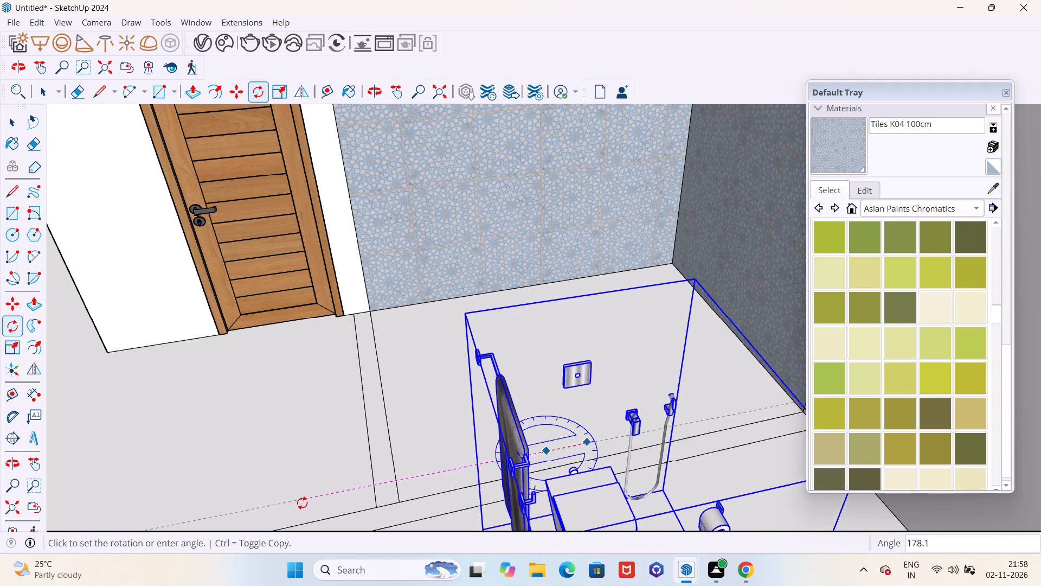
left_click(299, 509)
Move the bathroom set about 7' 10 1/2" so the toilet backs onto the tiled wall beside the bedroom door.
scroll(324, 394, "down", 19)
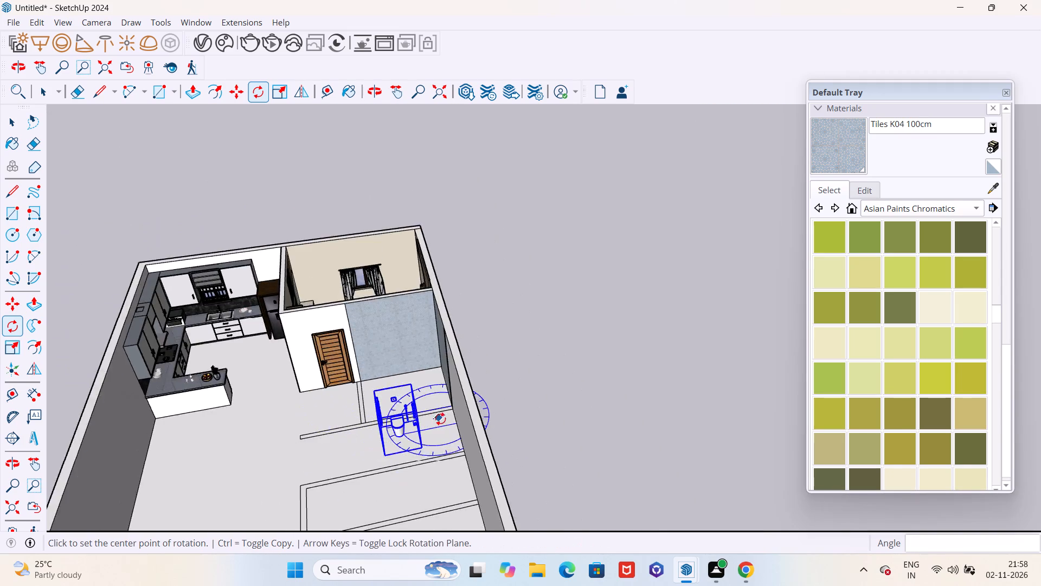
scroll(440, 419, "down", 5)
scroll(352, 315, "down", 4)
scroll(358, 505, "up", 6)
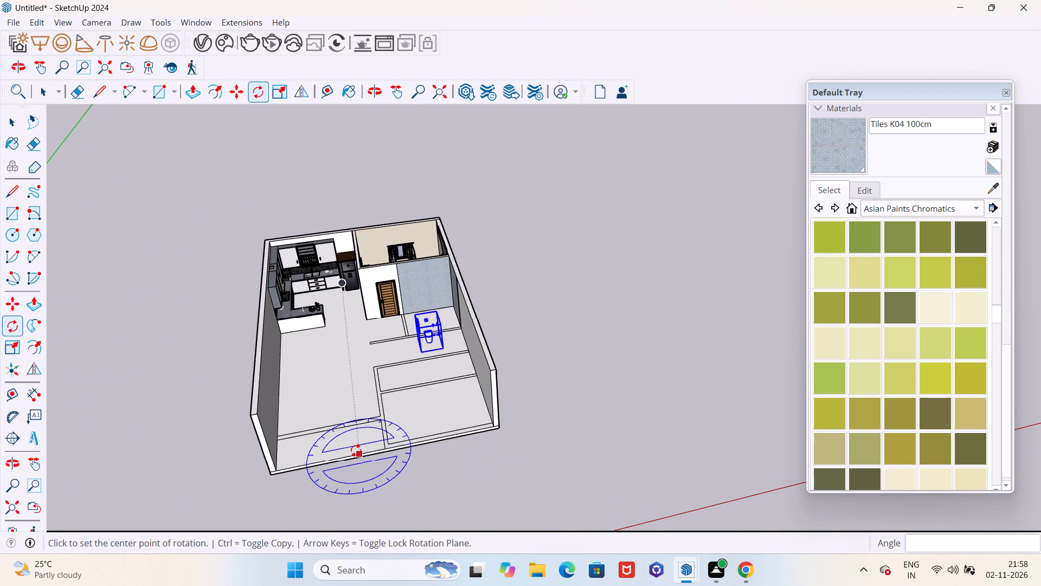
scroll(369, 458, "down", 1)
scroll(227, 336, "up", 4)
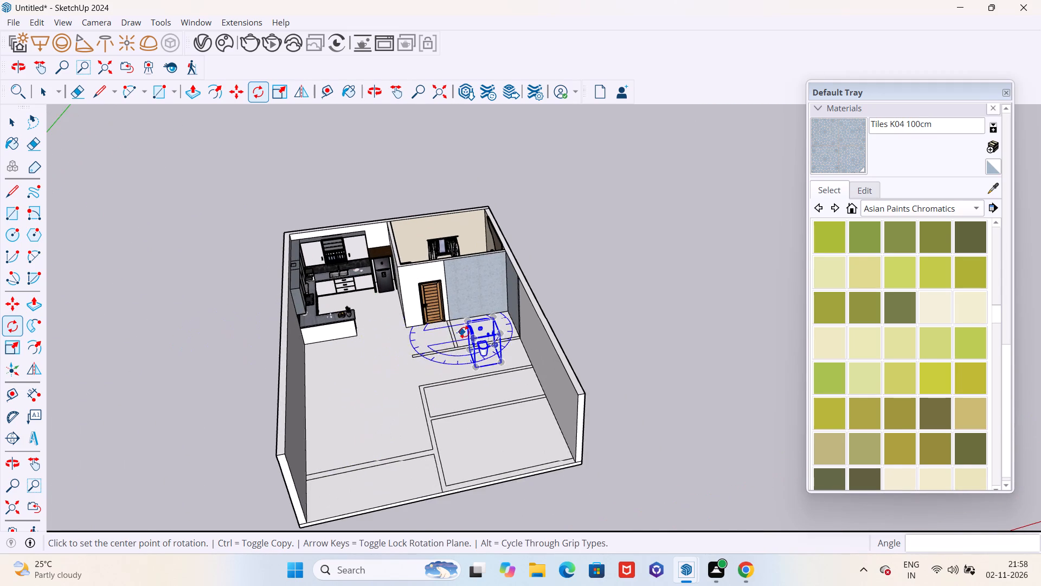
scroll(465, 332, "up", 11)
scroll(538, 309, "up", 4)
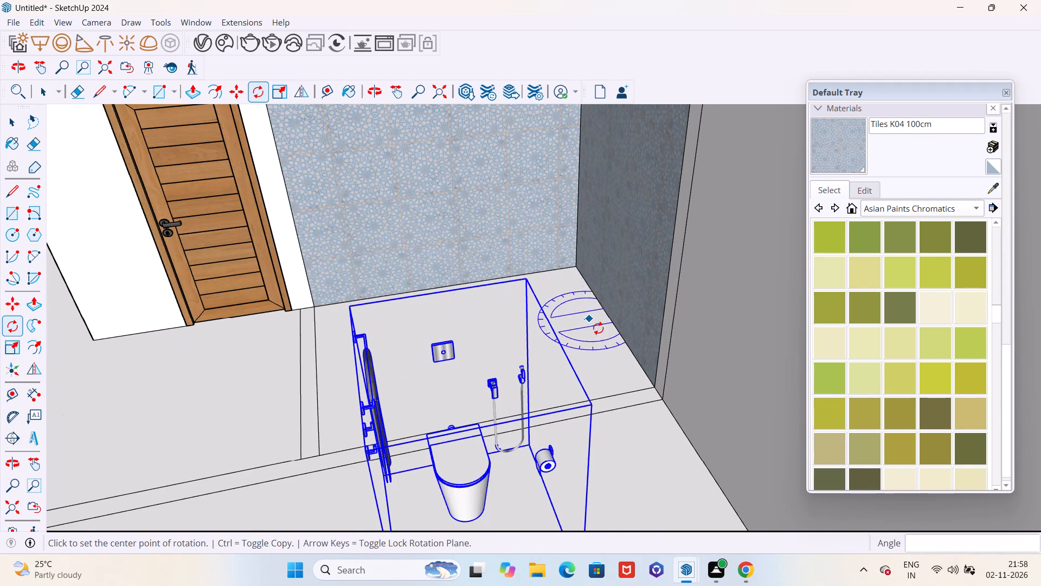
scroll(632, 383, "down", 5)
scroll(555, 396, "down", 5)
middle_click_drag(470, 406, 490, 435)
scroll(555, 444, "up", 15)
middle_click_drag(450, 426, 644, 405)
key("m")
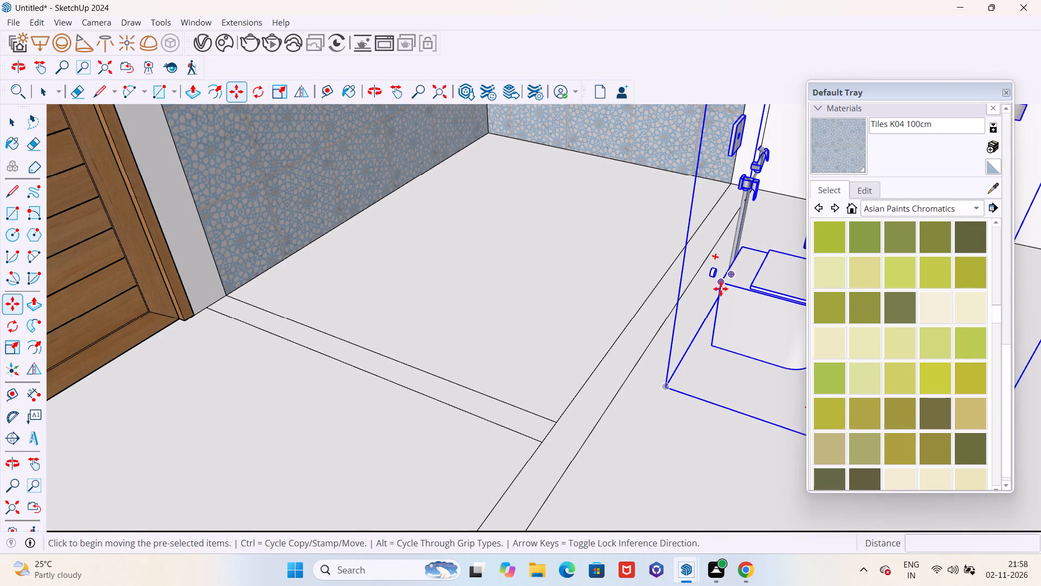
left_click(721, 289)
scroll(719, 289, "down", 4)
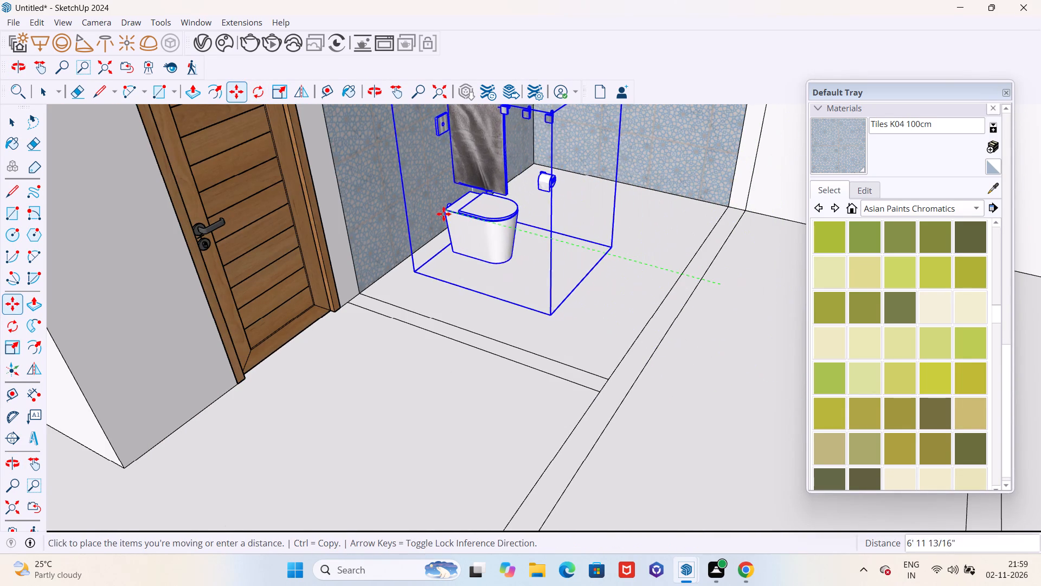
left_click(414, 210)
Examine the toilet, towel rail and toilet paper holder against the tiled wall from several angles.
middle_click_drag(594, 330, 541, 343)
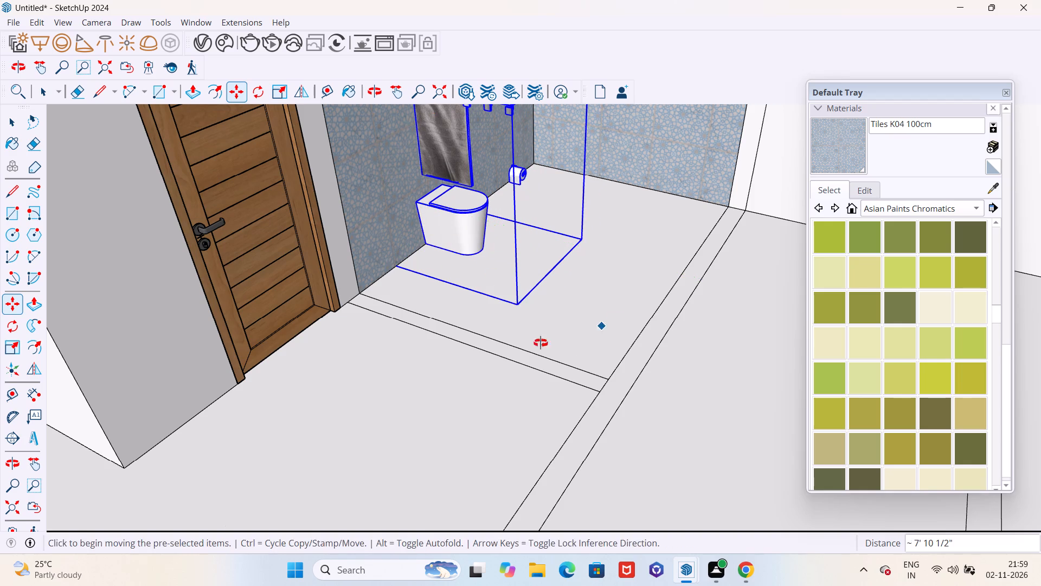
middle_click_drag(541, 343, 226, 416)
scroll(239, 495, "down", 5)
scroll(247, 511, "up", 1)
middle_click_drag(555, 385, 494, 397)
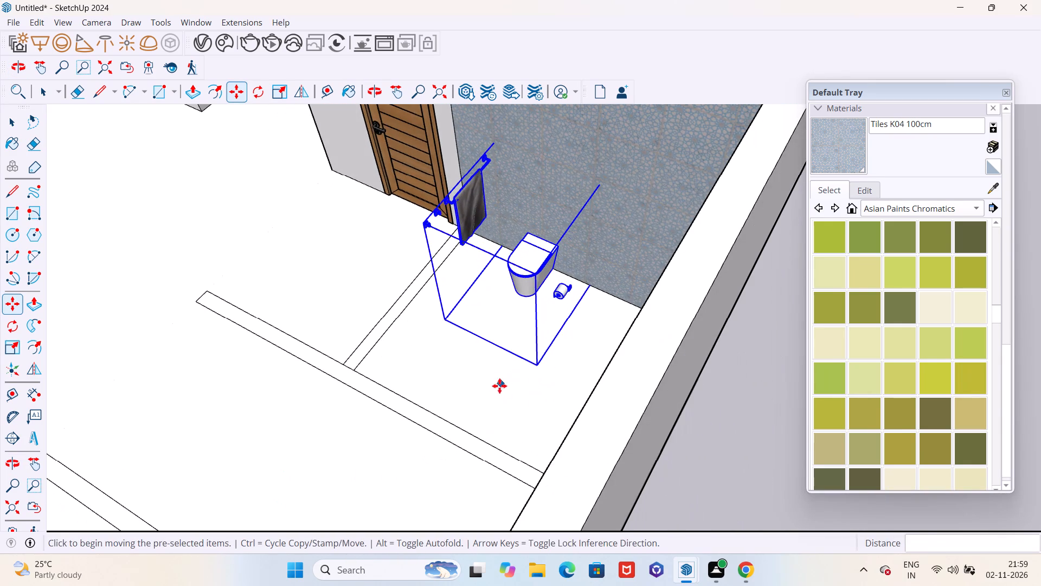
middle_click_drag(463, 383, 634, 356)
scroll(439, 240, "up", 5)
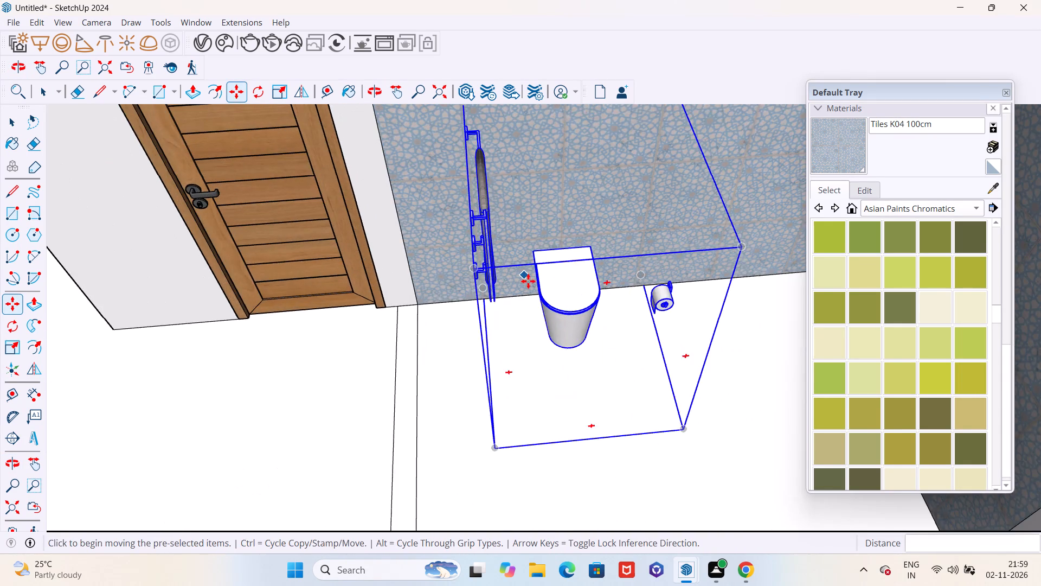
scroll(529, 285, "up", 2)
scroll(527, 307, "down", 5)
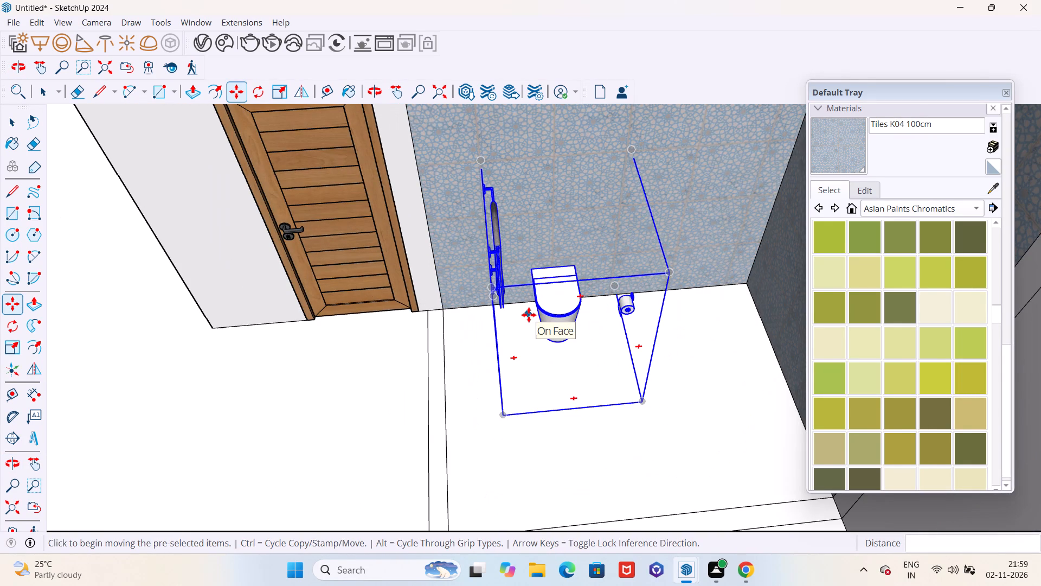
middle_click_drag(487, 303, 446, 300)
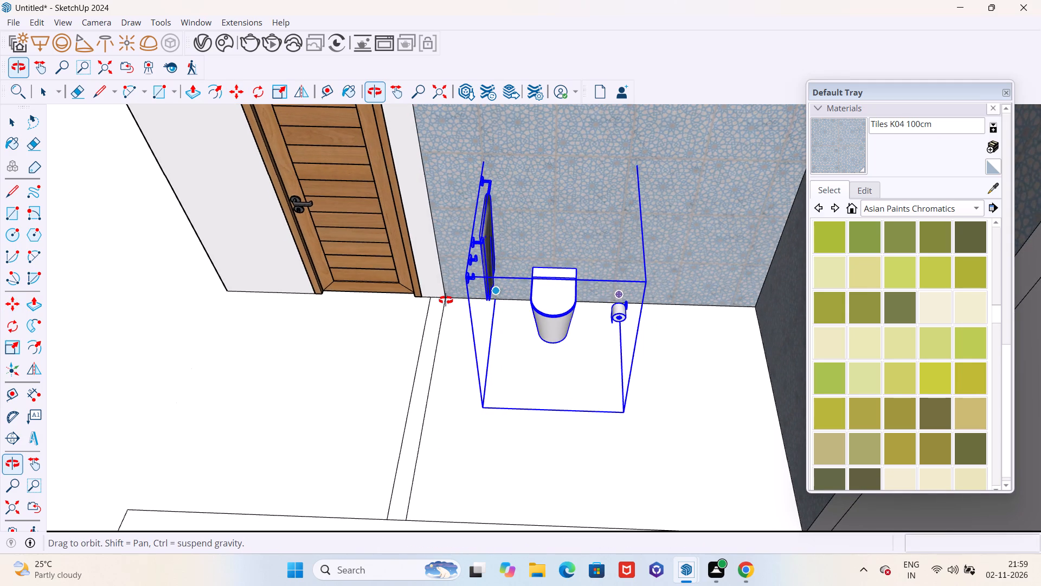
middle_click_drag(446, 300, 419, 308)
scroll(404, 309, "down", 6)
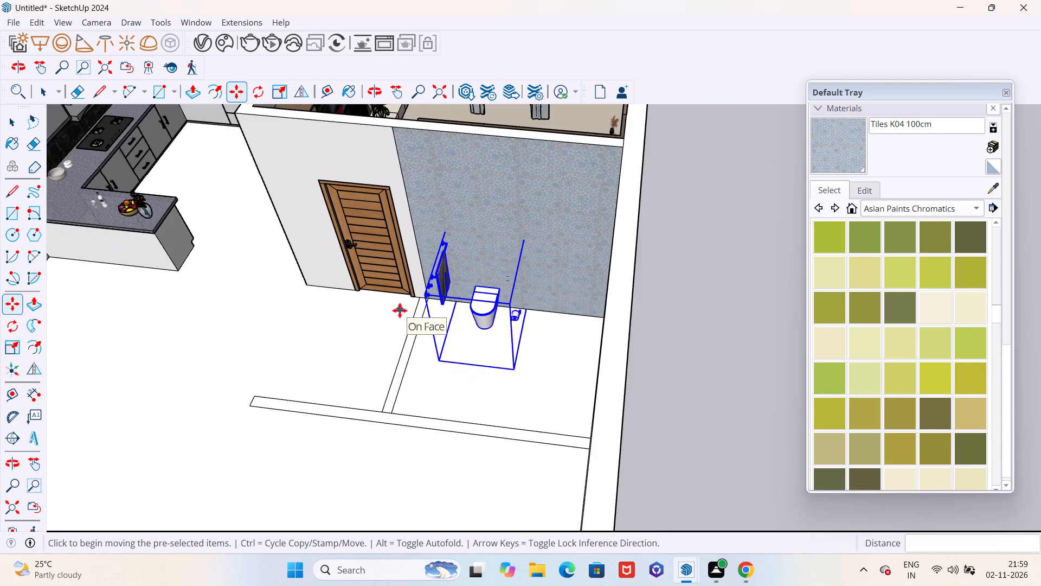
middle_click_drag(398, 310, 545, 308)
scroll(568, 326, "up", 11)
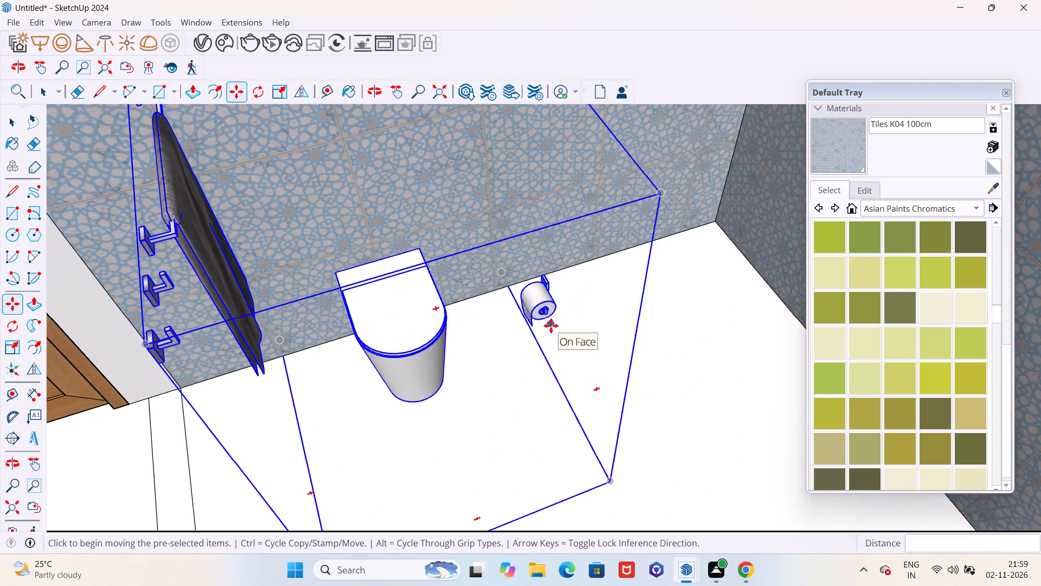
Open the bathroom set for editing and rotate the toilet paper holder about a quarter turn horizontally.
middle_click_drag(548, 325, 510, 282)
key("space")
double_click(532, 273)
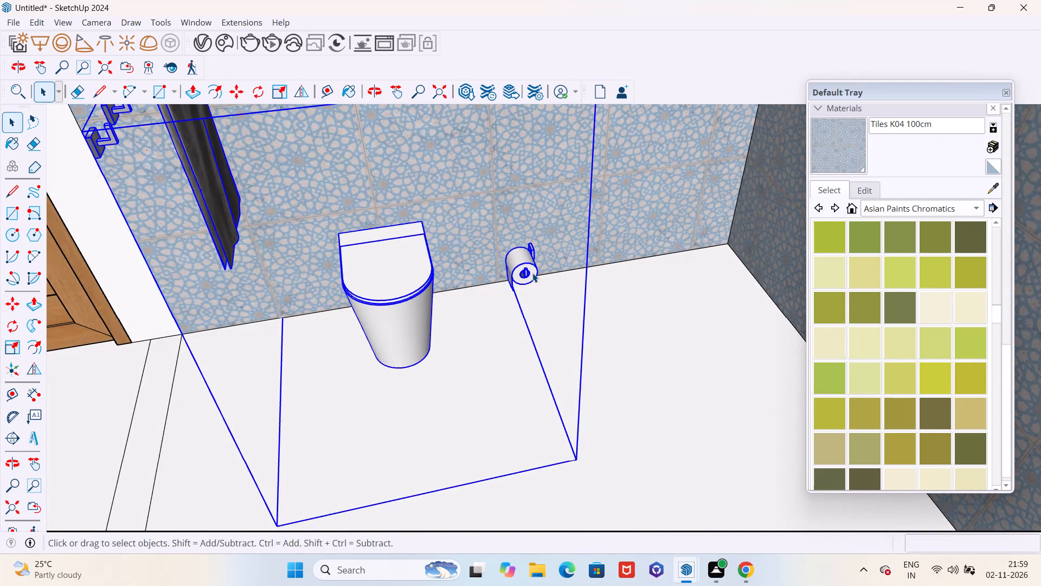
left_click(532, 273)
key("q")
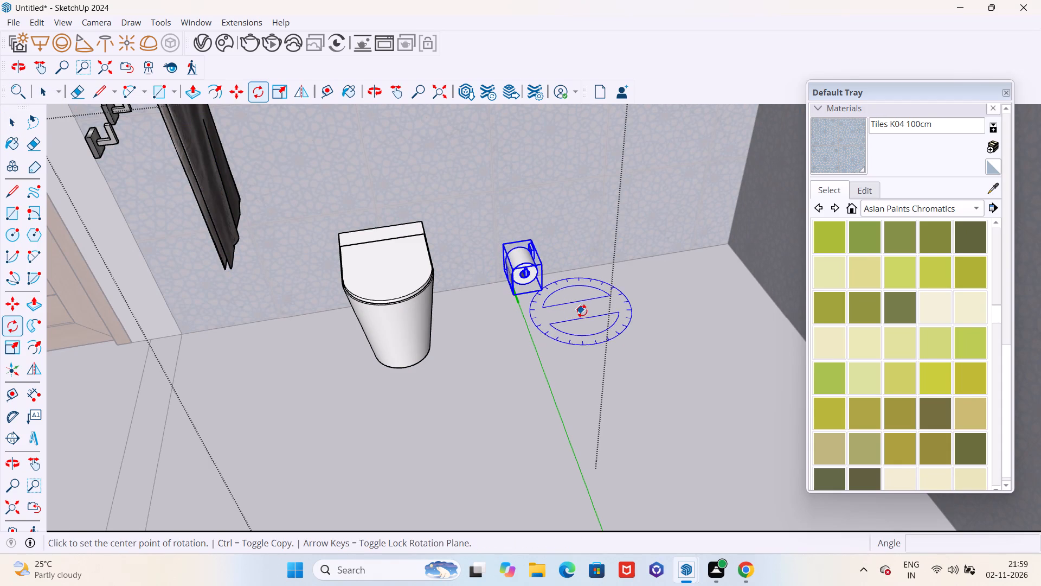
left_click(582, 314)
left_click(620, 311)
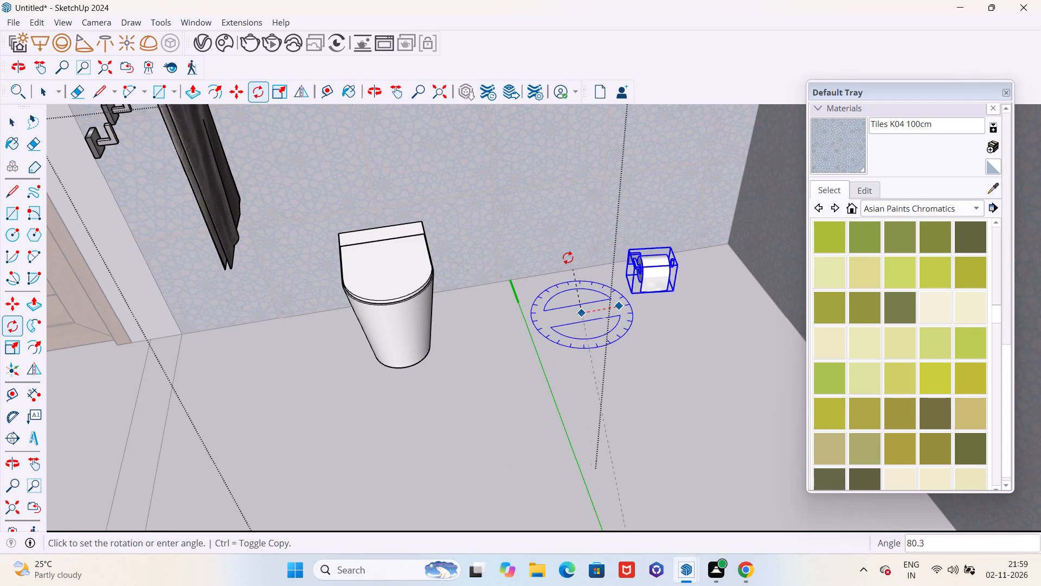
left_click(556, 261)
Move the toilet paper holder about 2' 6" onto the tiled wall beside the toilet and close the bathroom set for editing.
middle_click_drag(548, 283, 615, 285)
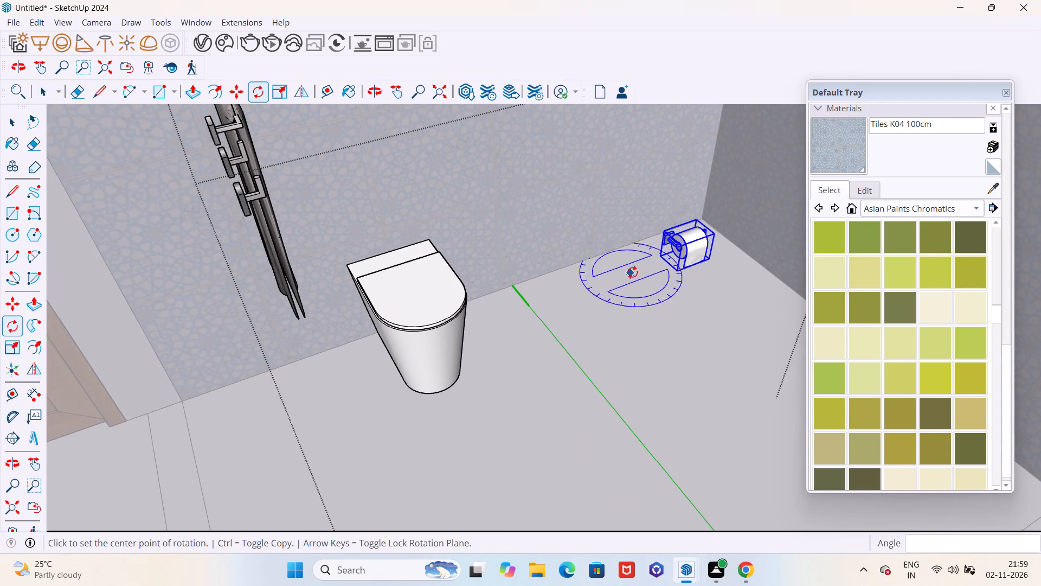
scroll(652, 244, "up", 4)
key("m")
scroll(661, 243, "up", 8)
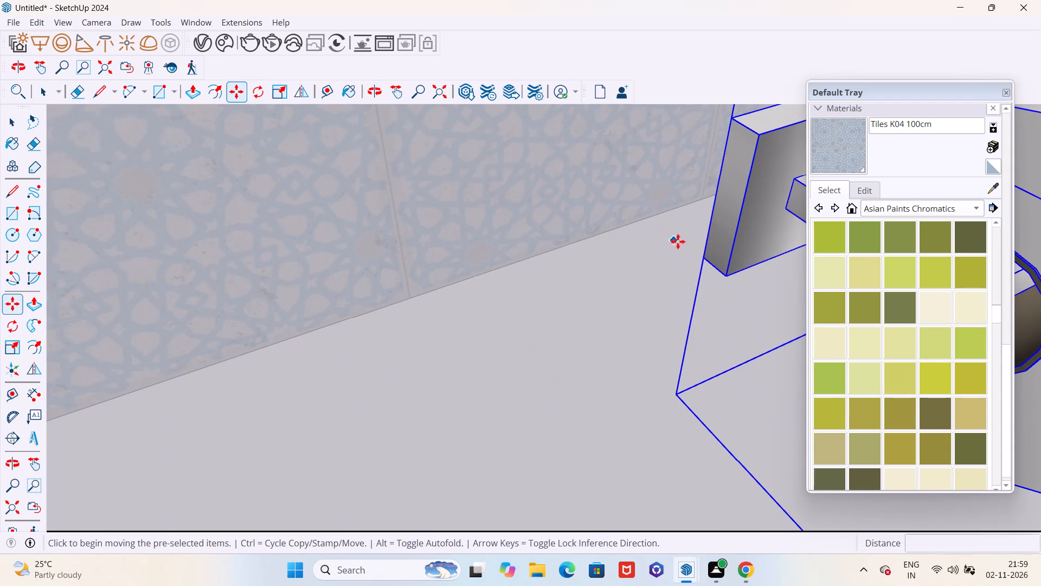
left_click(702, 256)
scroll(702, 257, "down", 16)
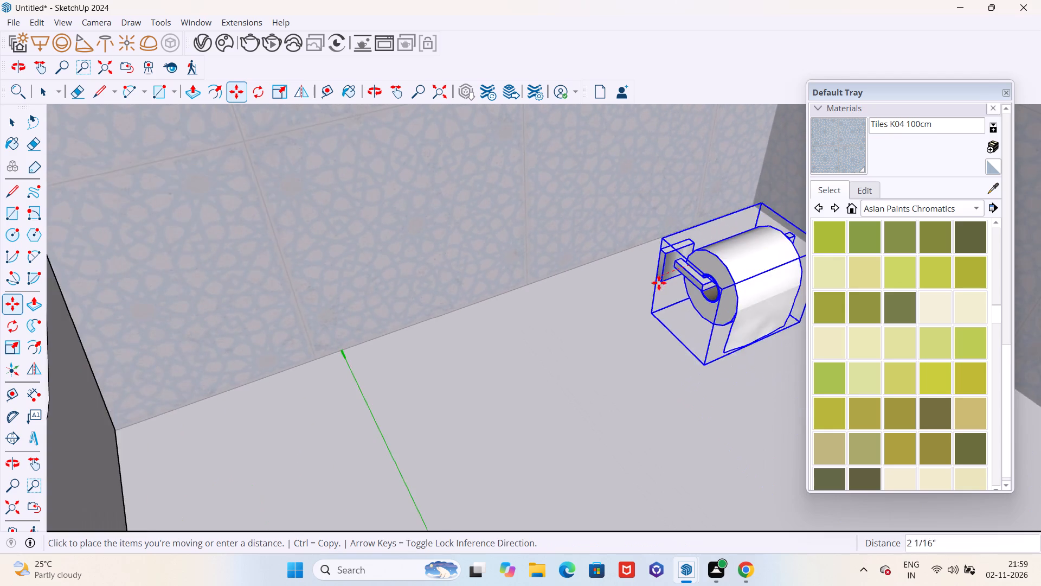
scroll(659, 283, "down", 10)
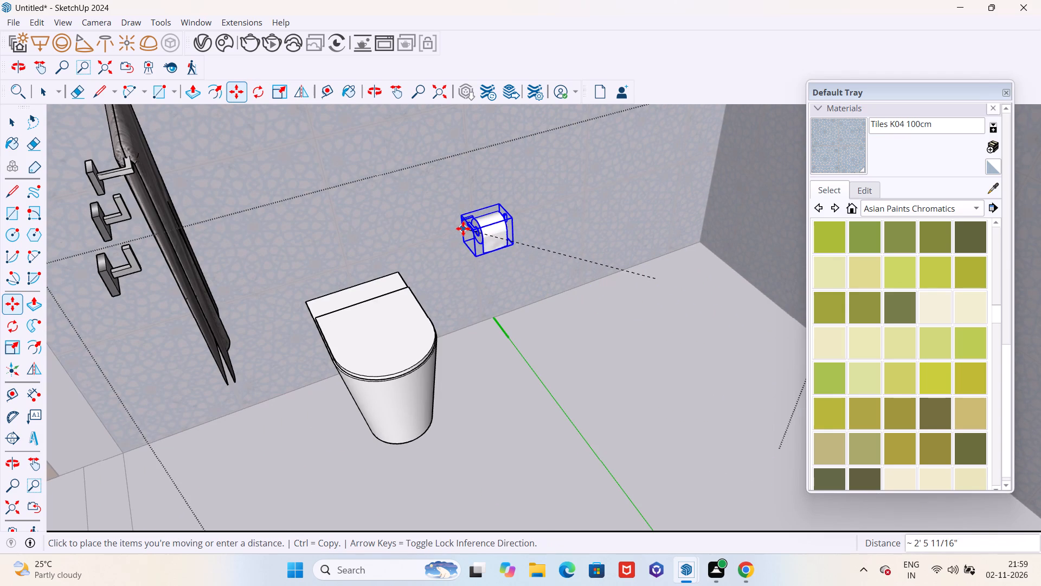
left_click(459, 221)
middle_click_drag(600, 295, 419, 272)
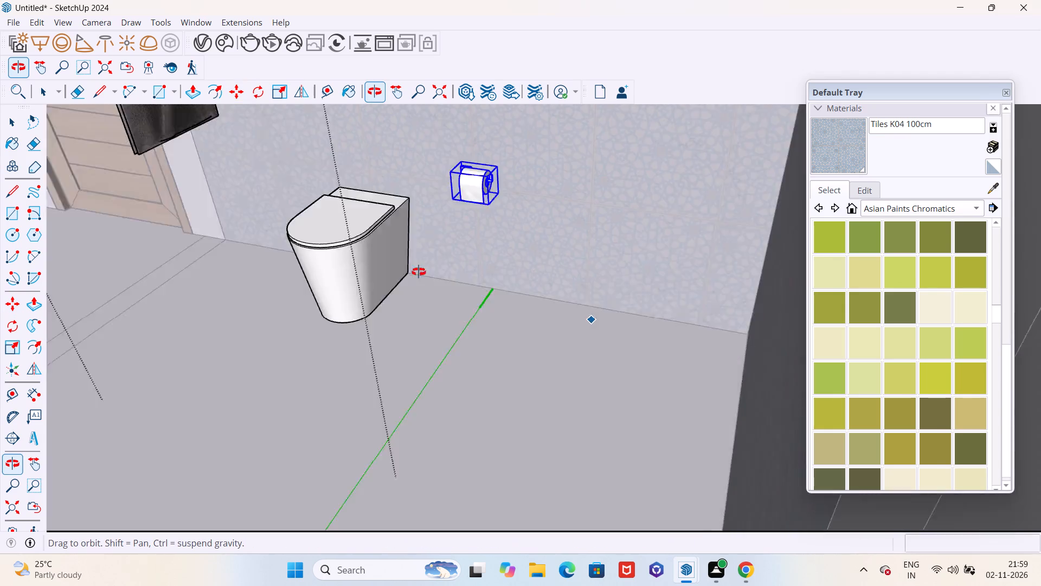
middle_click_drag(419, 272, 517, 297)
scroll(507, 333, "down", 10)
middle_click_drag(507, 356, 413, 280)
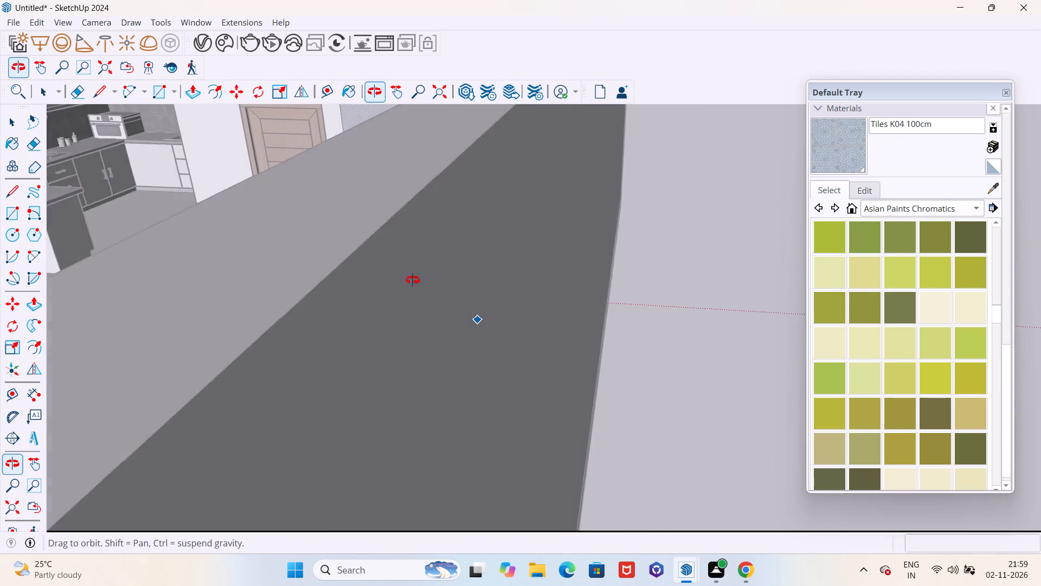
middle_click_drag(413, 280, 482, 299)
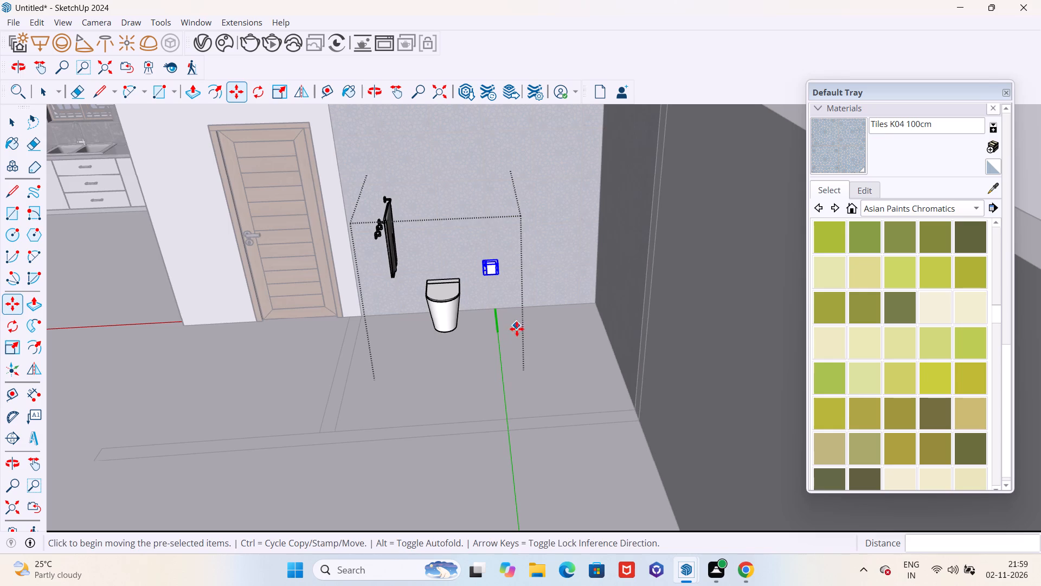
middle_click_drag(510, 336, 538, 322)
key("Escape")
key("space")
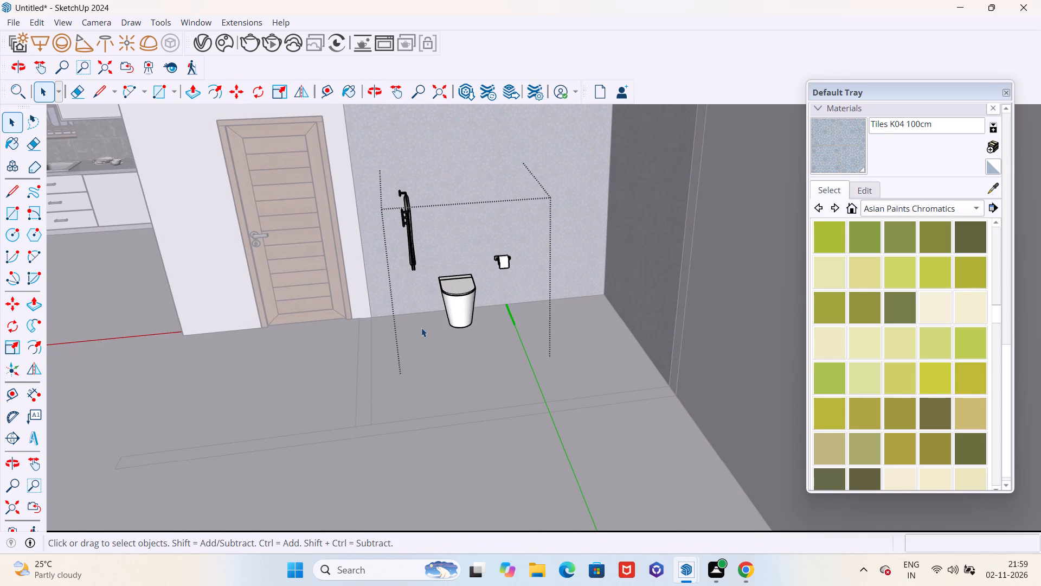
scroll(387, 331, "down", 14)
left_click(600, 317)
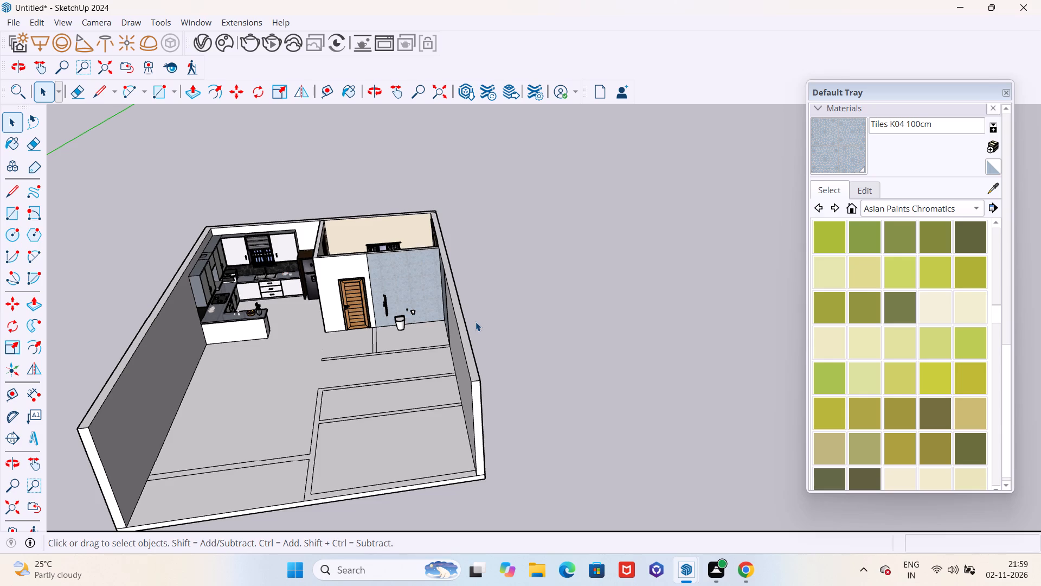
Move the whole bathroom set about 10 7/8" along the tiled wall towards the bedroom door.
scroll(417, 311, "up", 5)
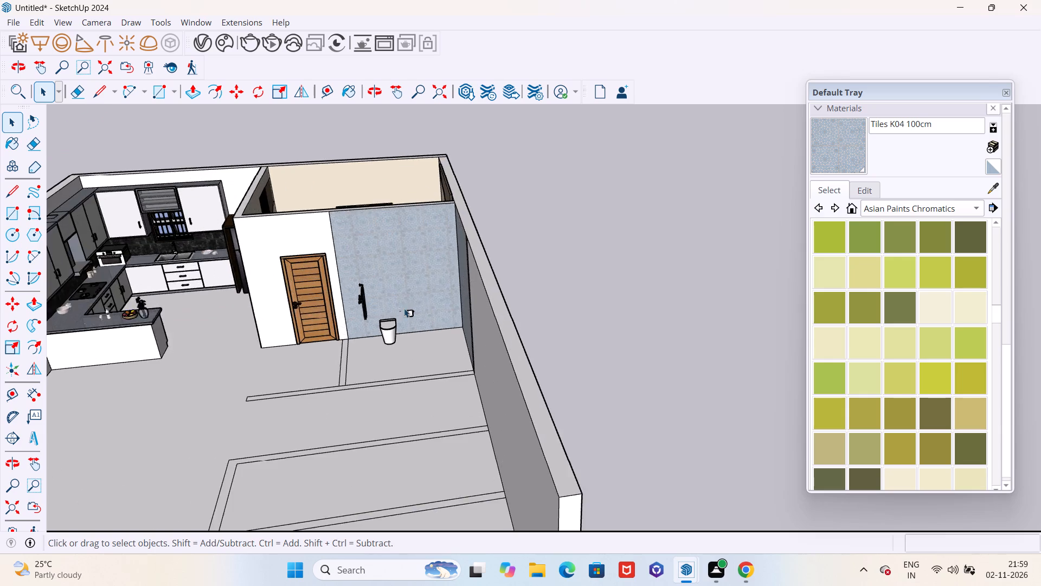
scroll(404, 308, "up", 10)
scroll(473, 332, "down", 4)
middle_click_drag(471, 353, 496, 404)
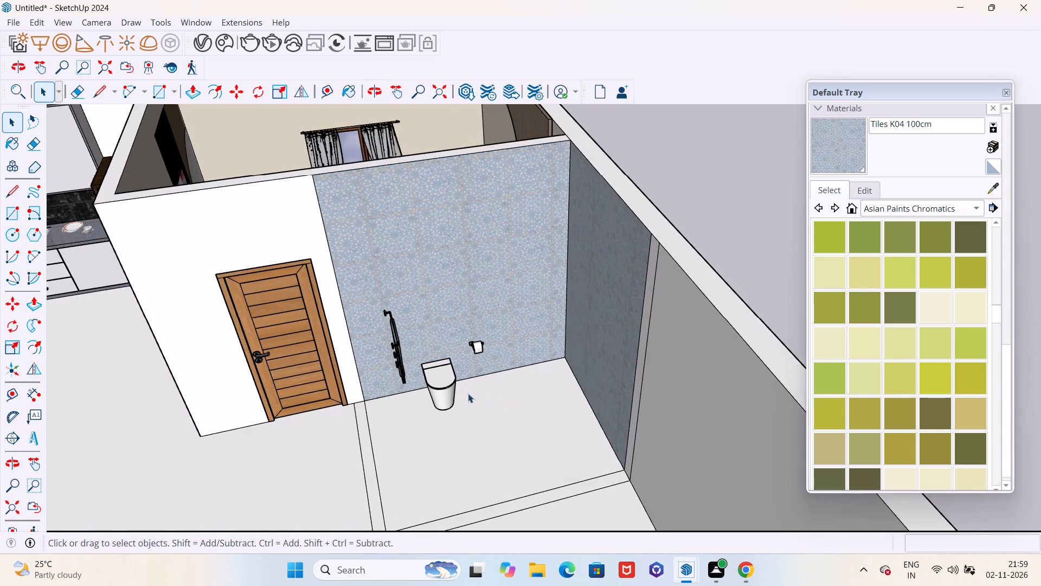
scroll(458, 395, "up", 6)
scroll(438, 381, "down", 10)
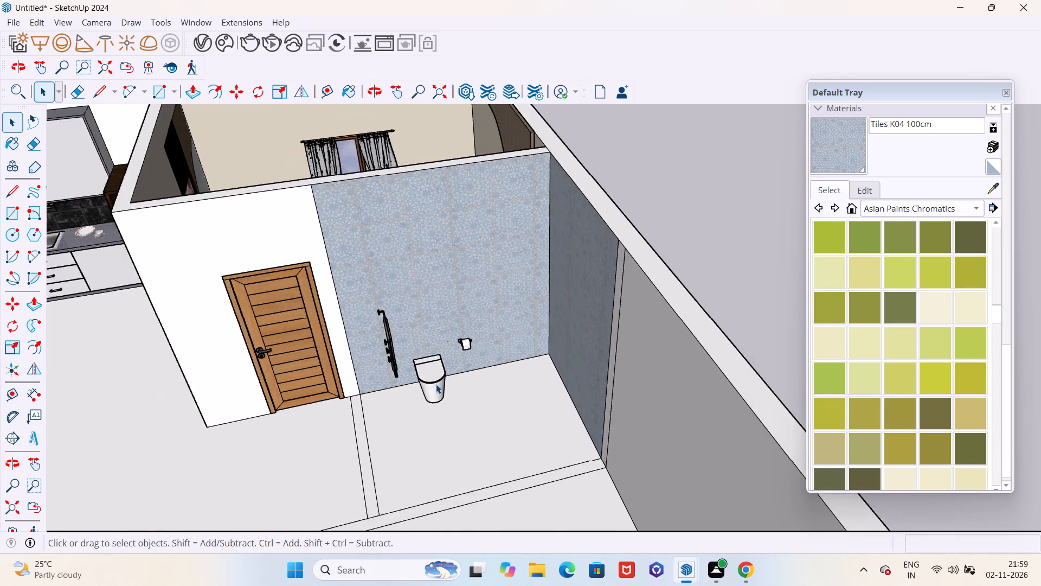
scroll(436, 384, "down", 1)
left_click(439, 389)
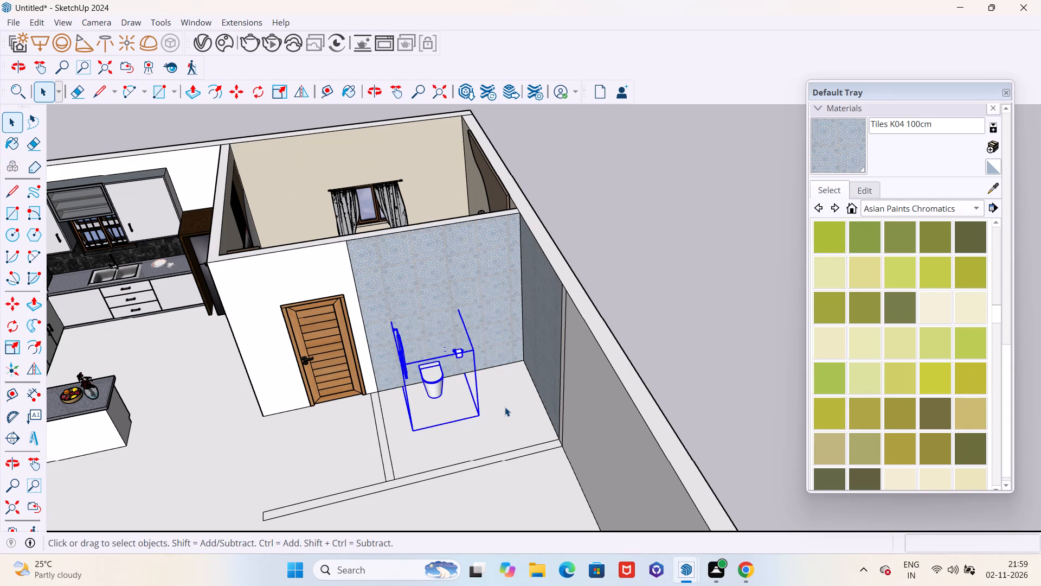
middle_click_drag(504, 407, 474, 405)
key("m")
left_click(490, 430)
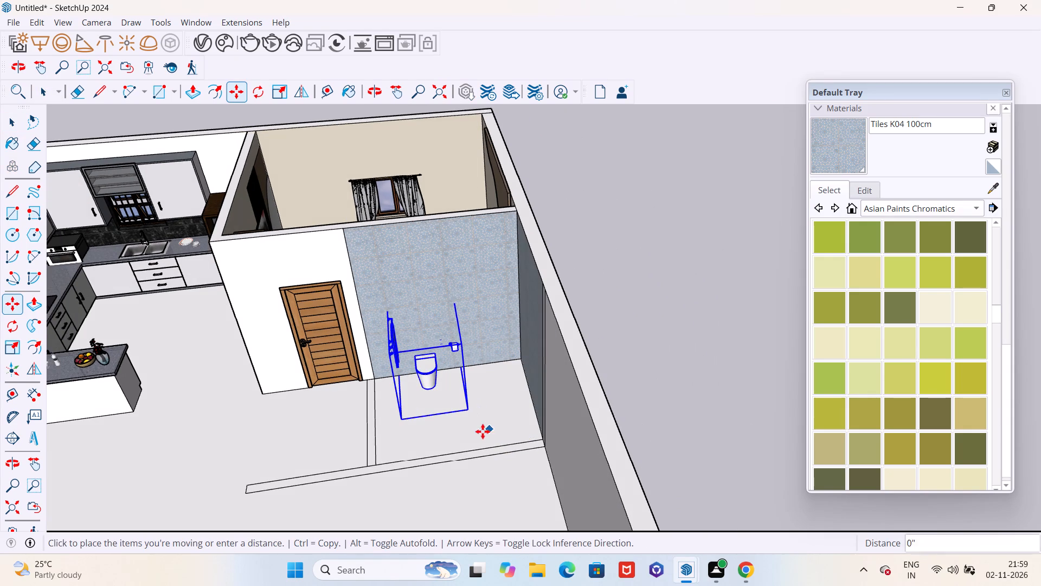
left_click(473, 435)
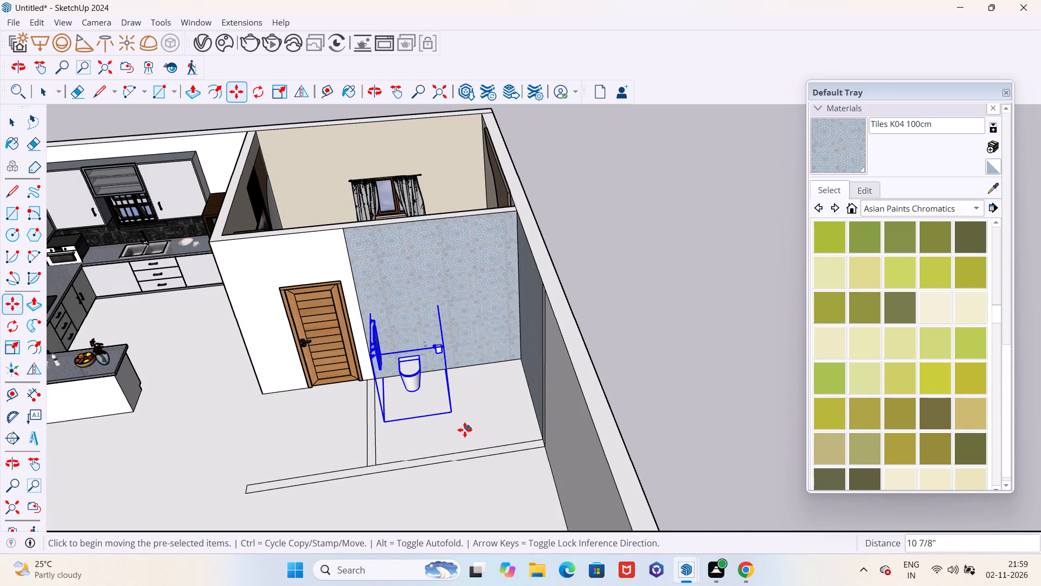
scroll(424, 421, "up", 5)
middle_click_drag(422, 423, 616, 302)
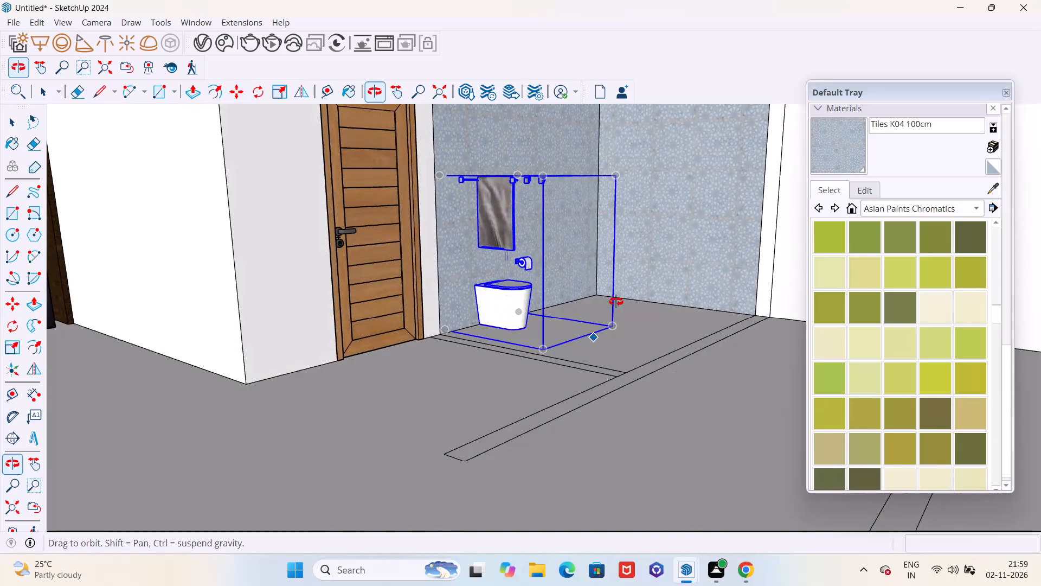
middle_click_drag(616, 302, 473, 388)
key("Escape")
Examine the bedroom, kitchen, washroom and overall apartment layout from several angles.
scroll(465, 384, "down", 12)
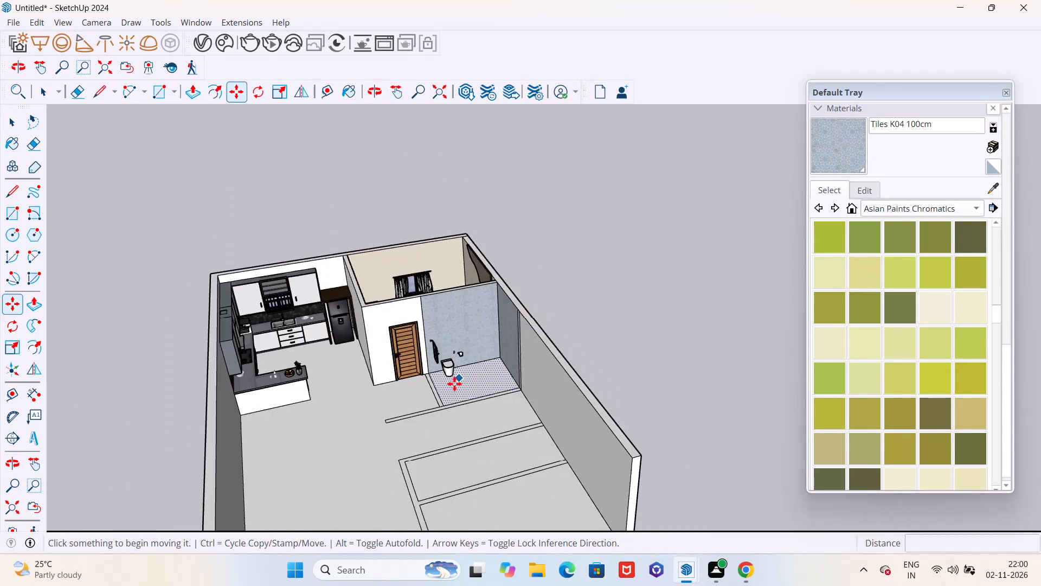
scroll(454, 384, "down", 1)
middle_click_drag(307, 392, 624, 580)
scroll(551, 521, "up", 6)
scroll(396, 284, "up", 6)
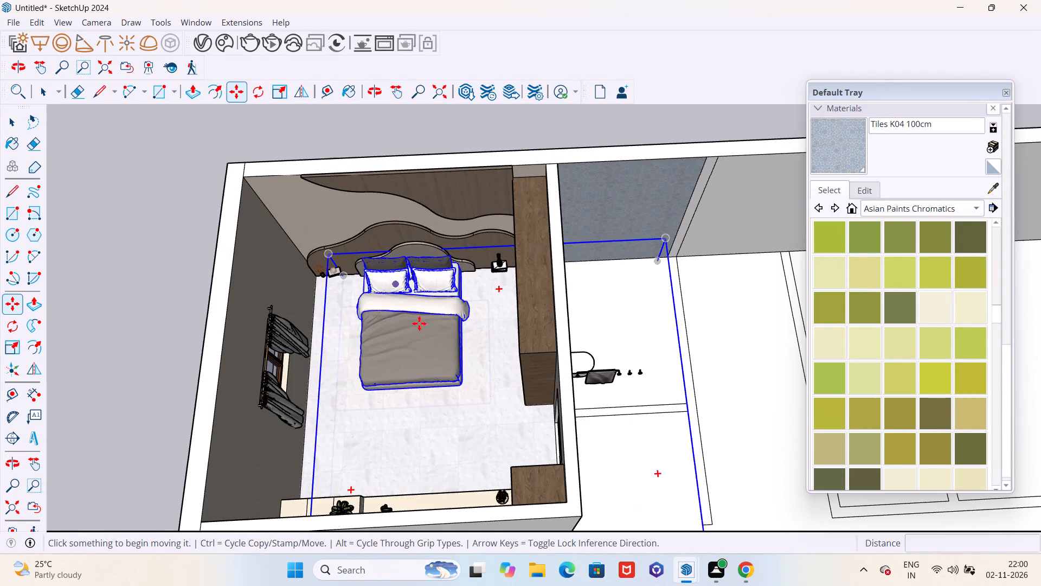
middle_click_drag(418, 350, 302, 257)
scroll(642, 233, "down", 2)
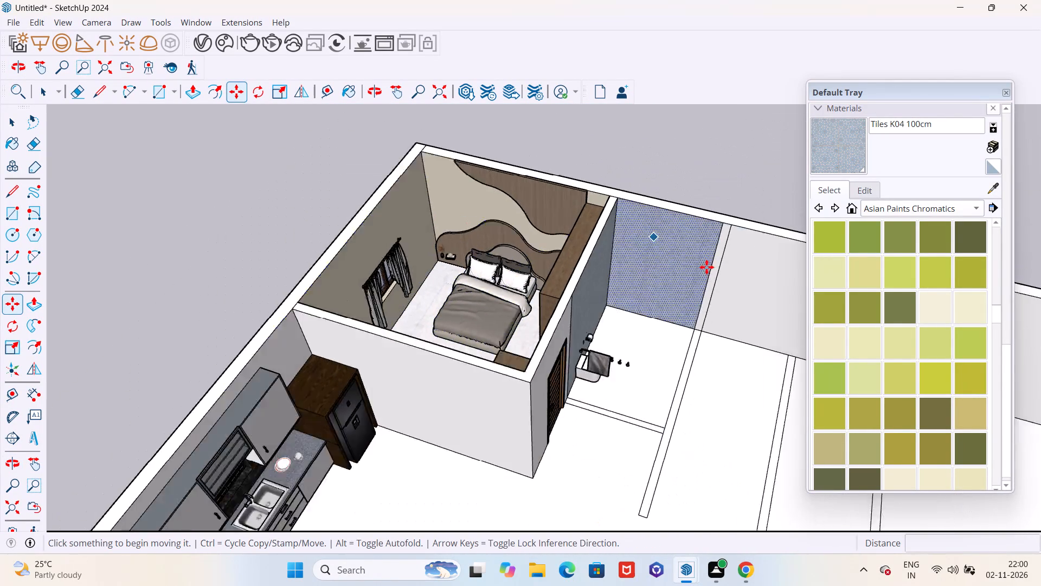
scroll(706, 267, "down", 7)
middle_click_drag(659, 316, 158, 207)
scroll(355, 265, "up", 10)
middle_click_drag(440, 387, 454, 367)
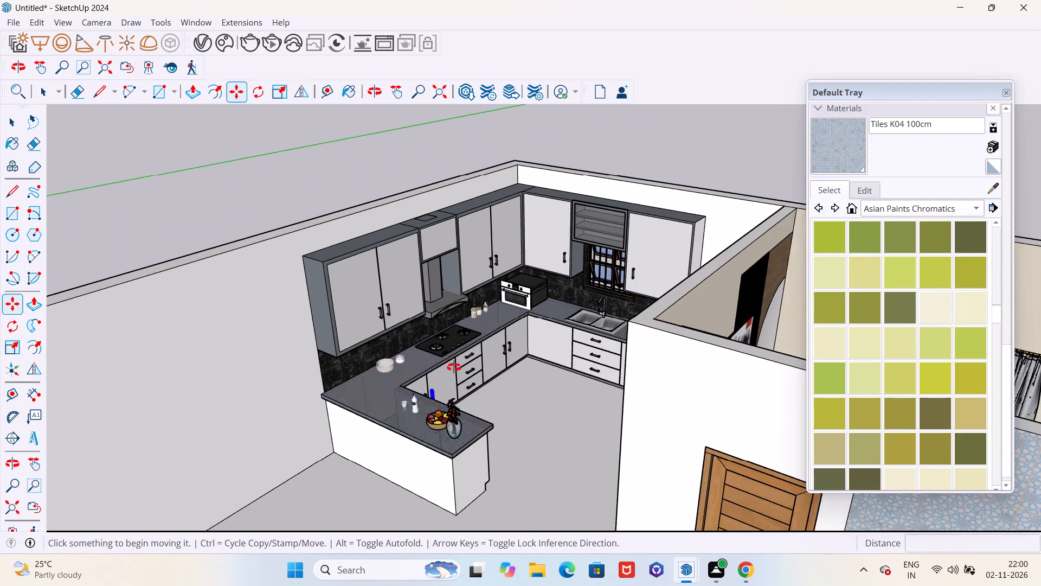
middle_click_drag(454, 367, 508, 278)
scroll(374, 275, "down", 6)
middle_click_drag(358, 295, 406, 302)
scroll(305, 292, "down", 6)
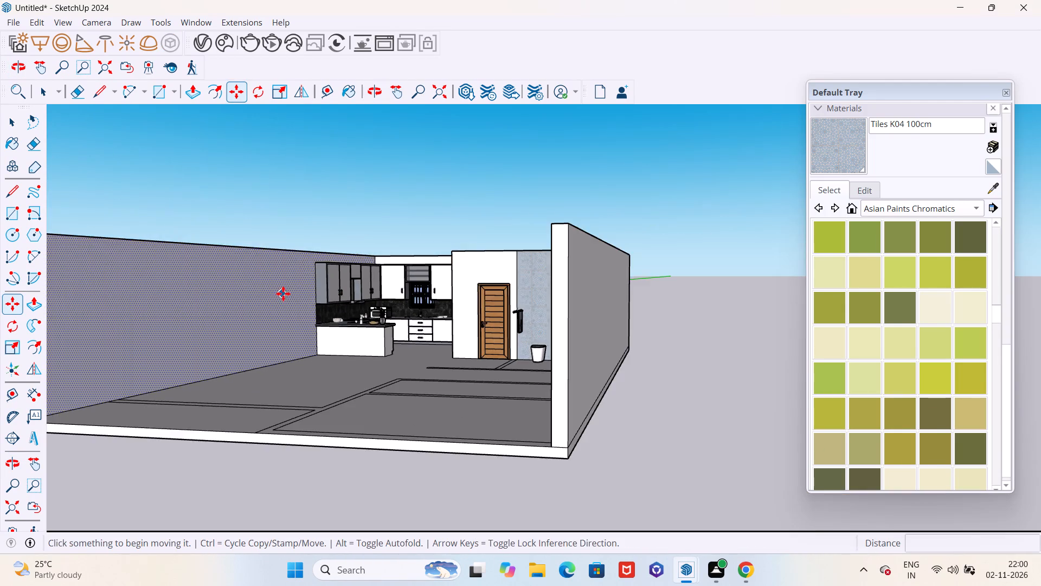
middle_click_drag(286, 294, 504, 397)
scroll(762, 351, "up", 11)
middle_click_drag(599, 379, 611, 381)
scroll(544, 349, "up", 1)
scroll(454, 345, "down", 4)
middle_click_drag(502, 358, 454, 365)
Import the shower+raindance+connect model from Downloads and place it on the washroom floor near the partition outline.
key("space")
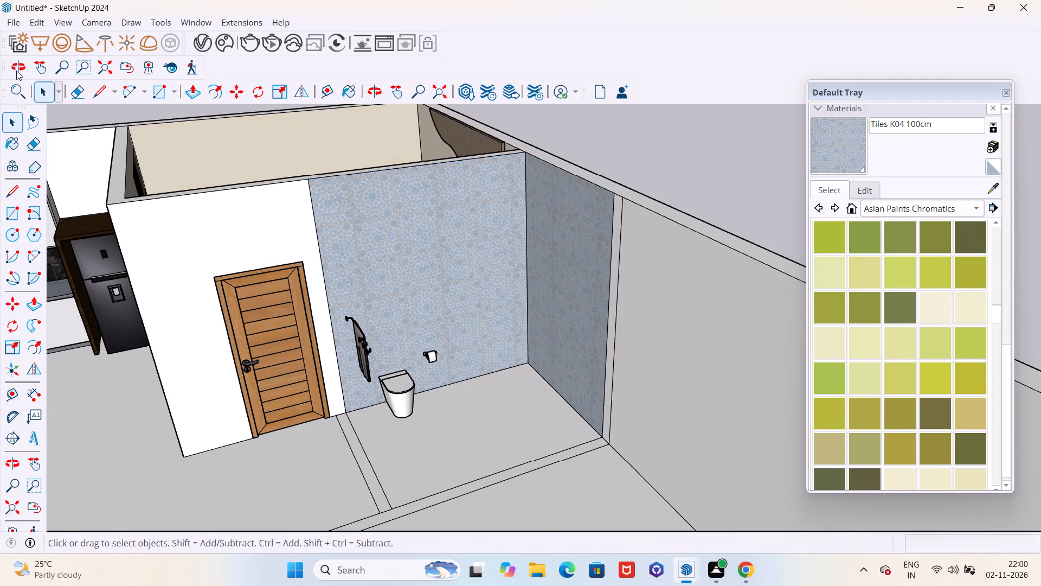
left_click(9, 19)
left_click(36, 211)
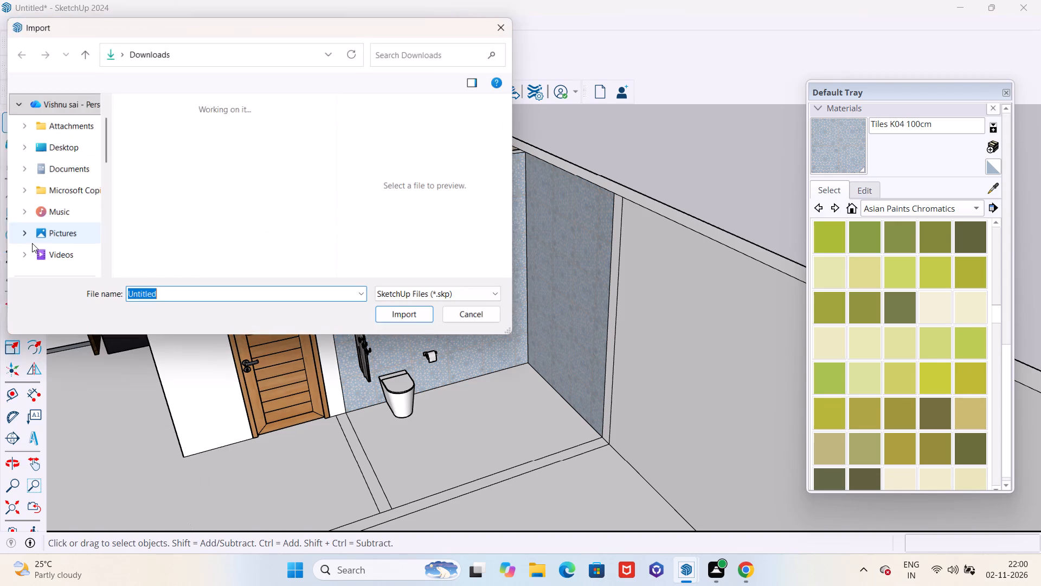
scroll(232, 202, "down", 5)
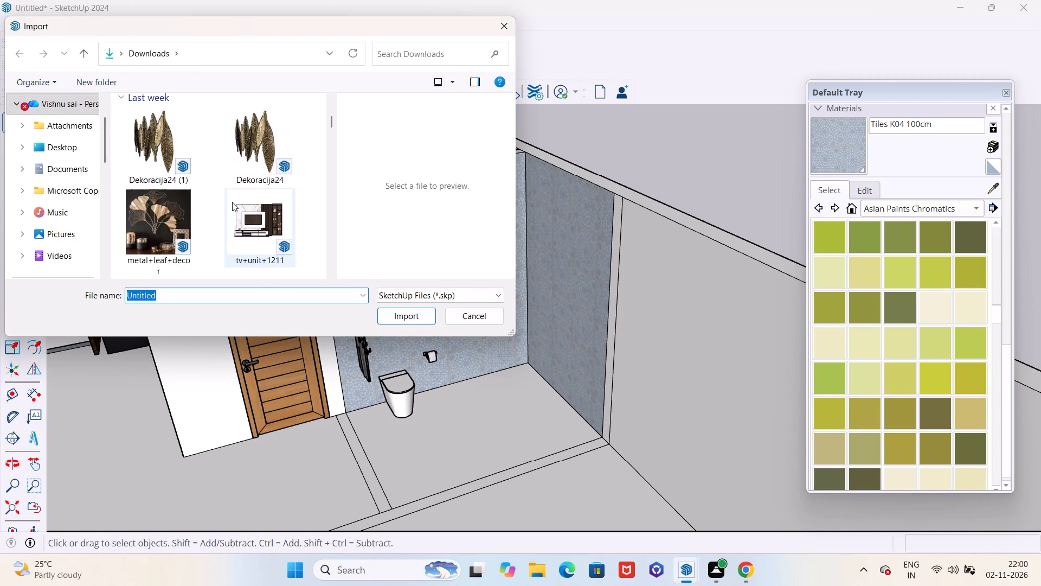
scroll(232, 201, "down", 10)
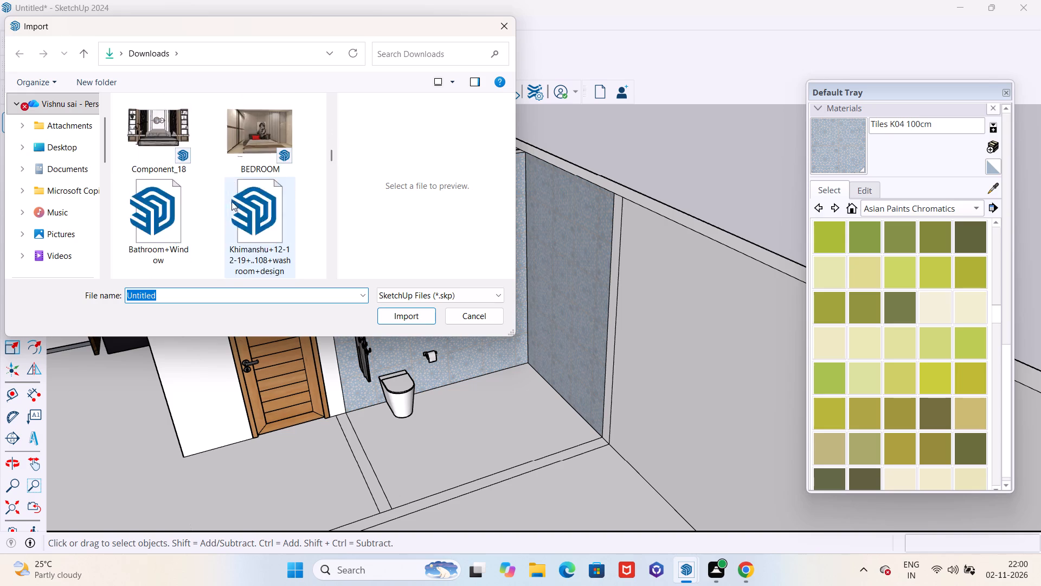
scroll(232, 201, "down", 4)
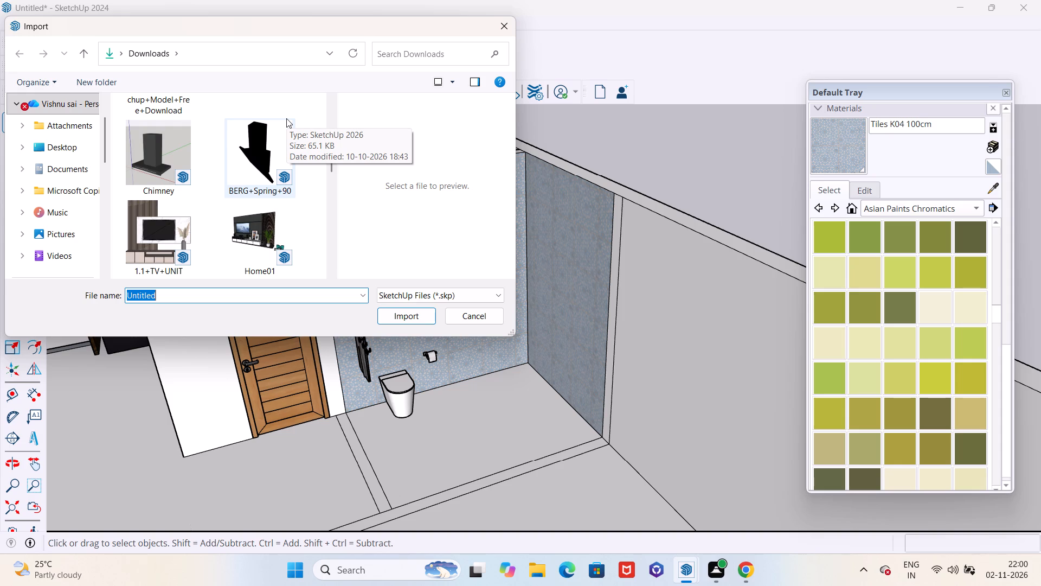
scroll(293, 213, "down", 4)
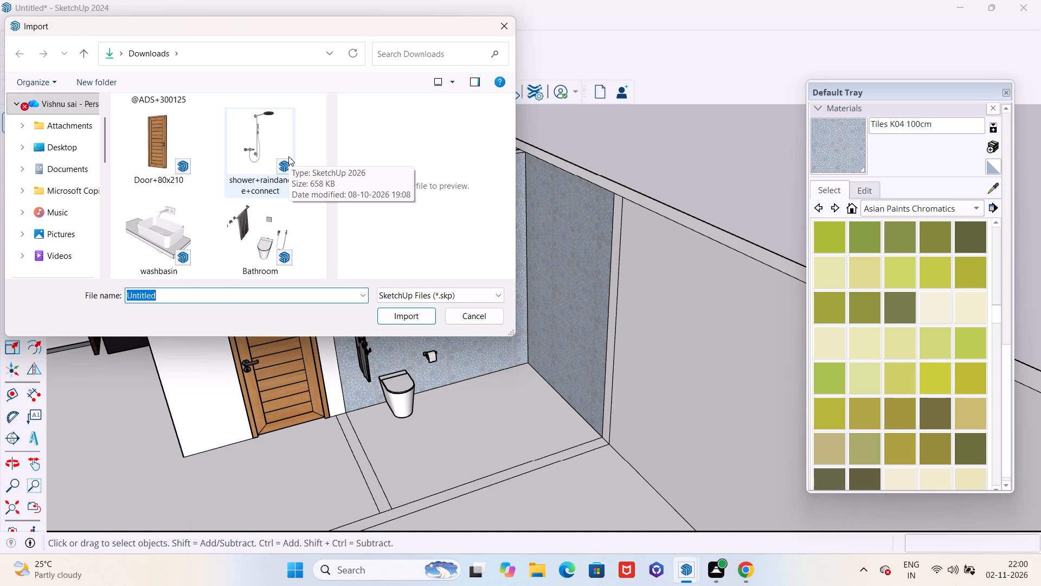
left_click(269, 127)
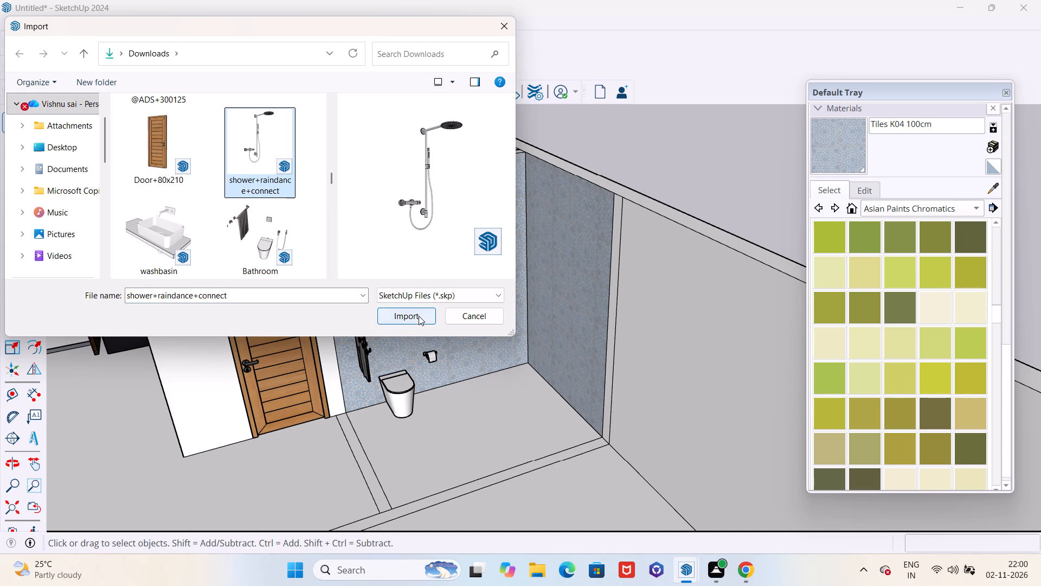
left_click(419, 316)
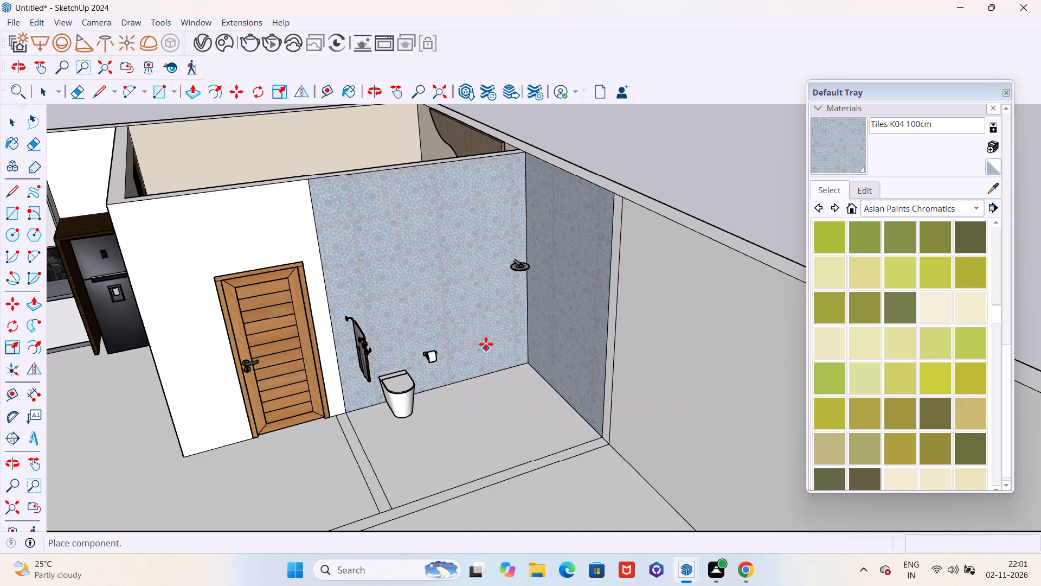
scroll(464, 320, "down", 5)
middle_click_drag(482, 348, 522, 361)
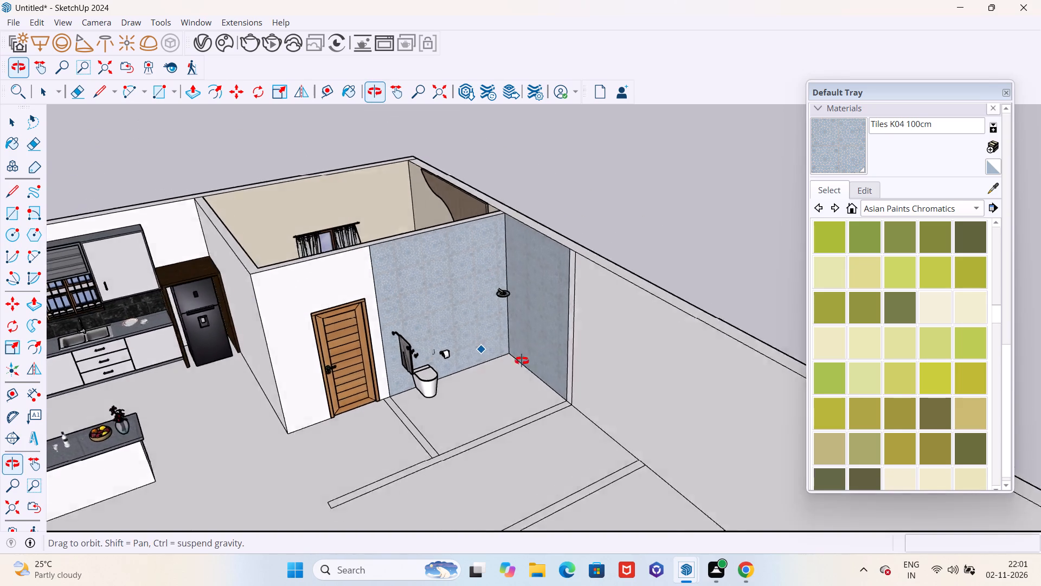
middle_click_drag(522, 361, 605, 364)
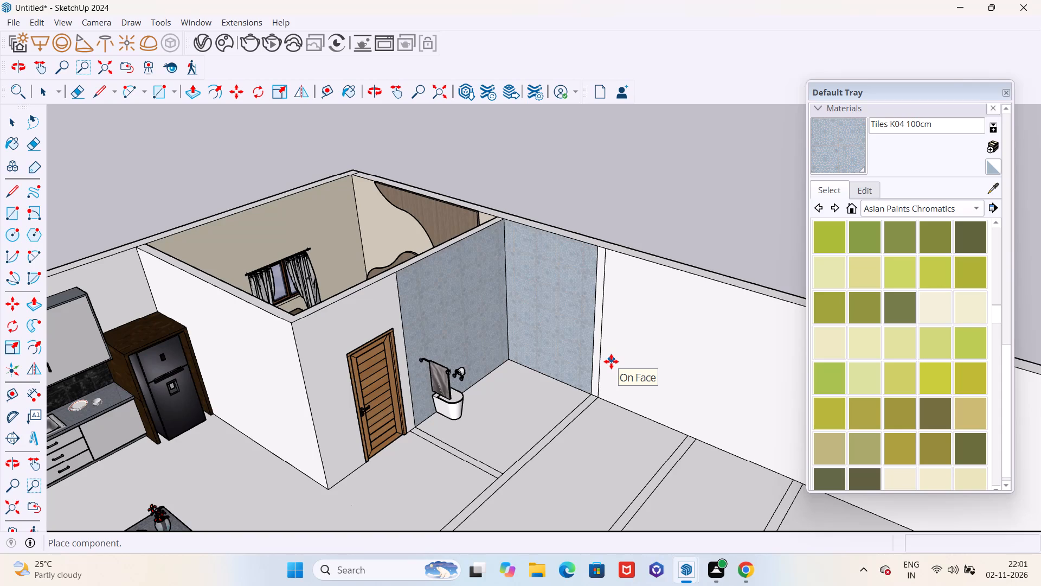
scroll(560, 328, "up", 3)
left_click(550, 469)
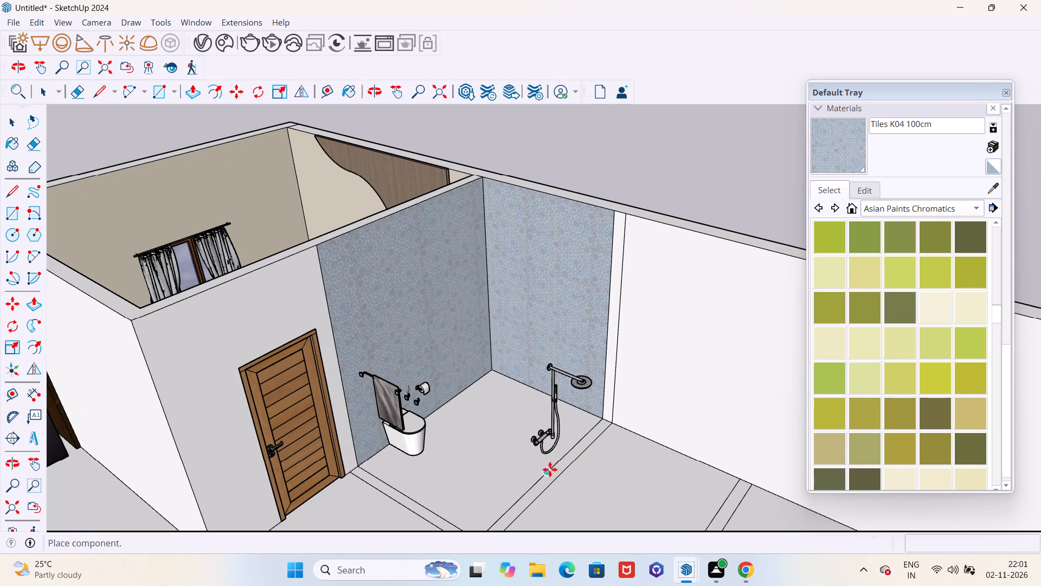
Move the shower from the floor about 6' 9 3/4" onto the tiled wall behind the toilet, near the corner.
scroll(551, 456, "up", 4)
scroll(454, 519, "up", 4)
key("m")
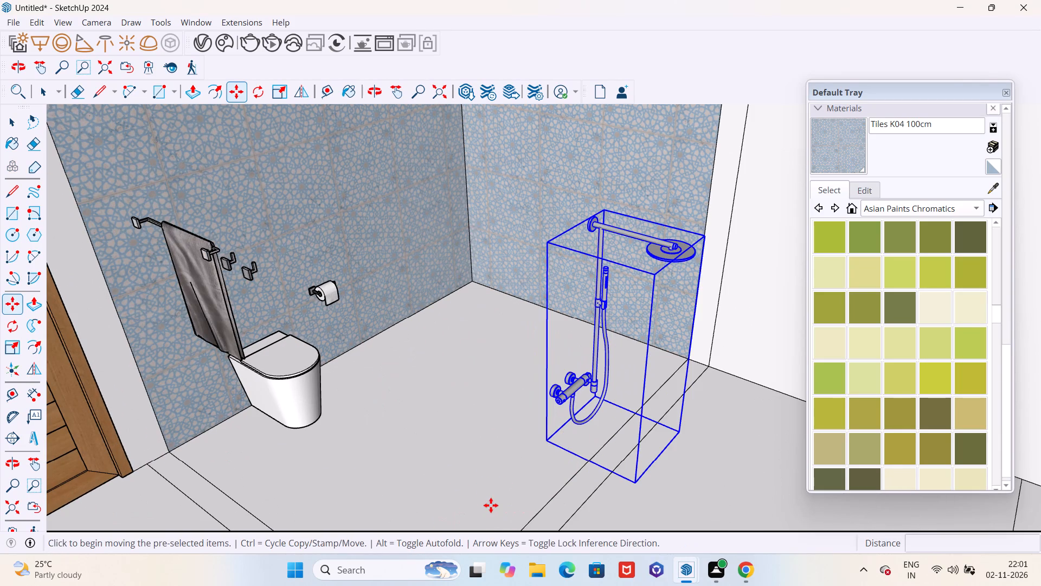
scroll(539, 423, "up", 14)
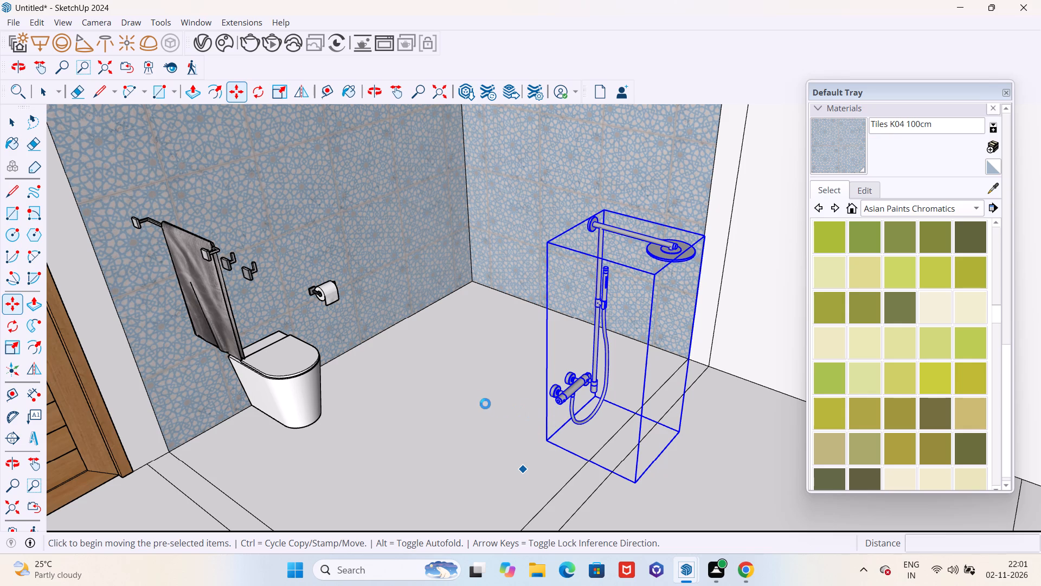
scroll(581, 483, "up", 4)
middle_click_drag(456, 424, 468, 424)
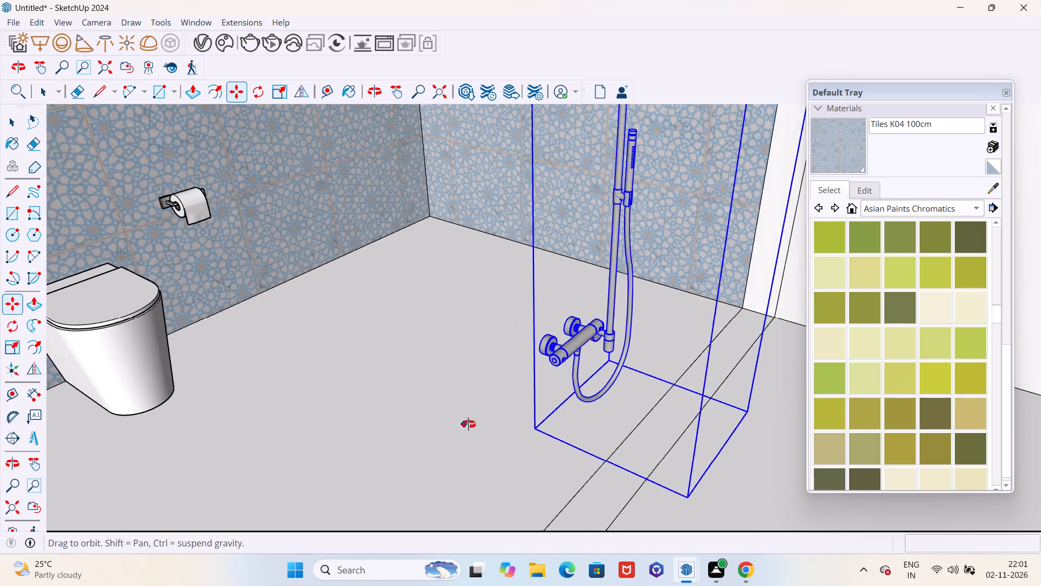
middle_click_drag(468, 424, 542, 421)
scroll(467, 454, "down", 5)
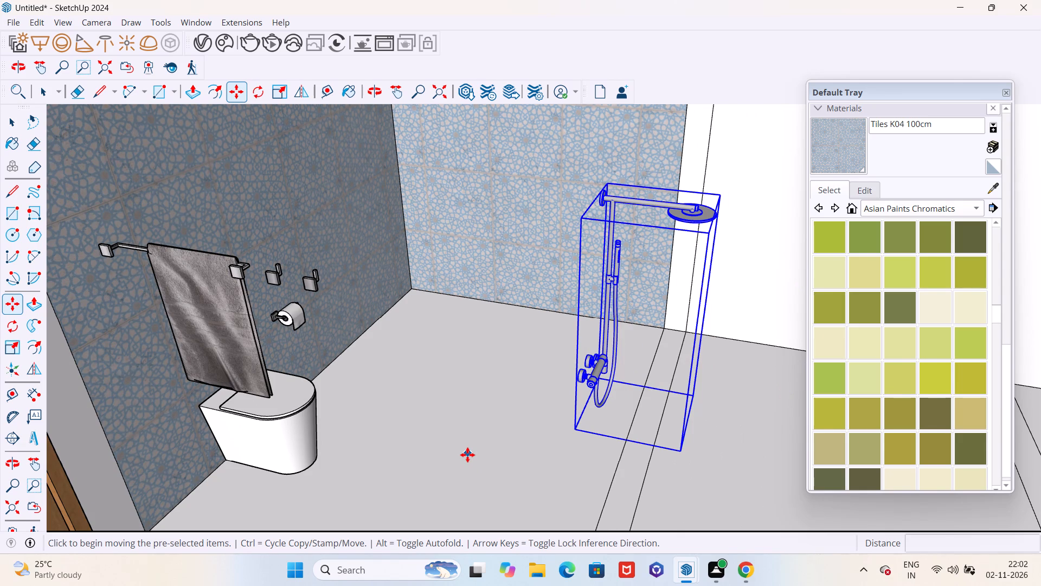
scroll(485, 448, "down", 1)
scroll(575, 371, "up", 5)
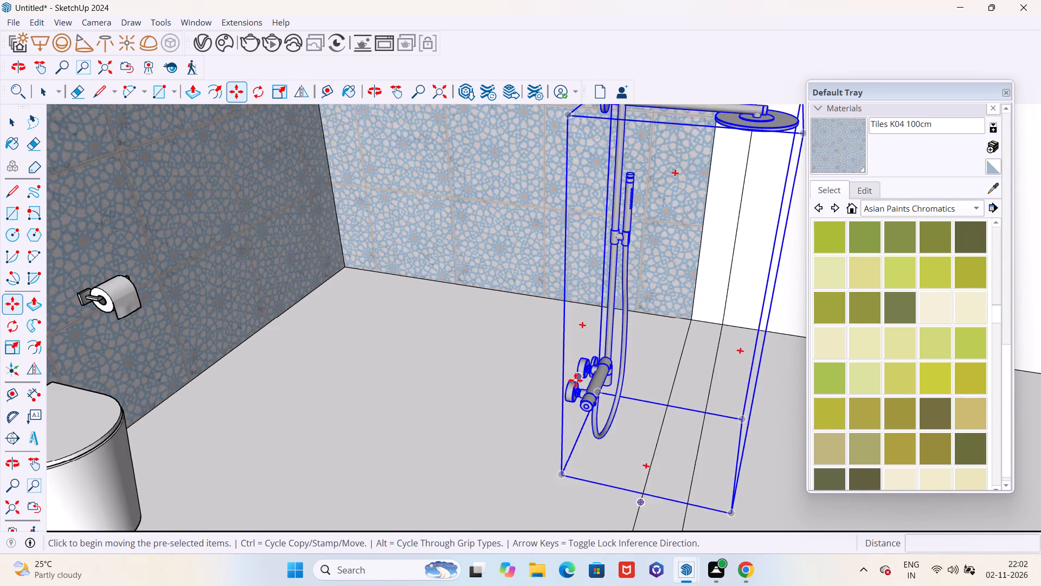
scroll(570, 399, "up", 1)
scroll(570, 399, "down", 1)
scroll(570, 399, "up", 4)
left_click(563, 400)
scroll(564, 398, "down", 12)
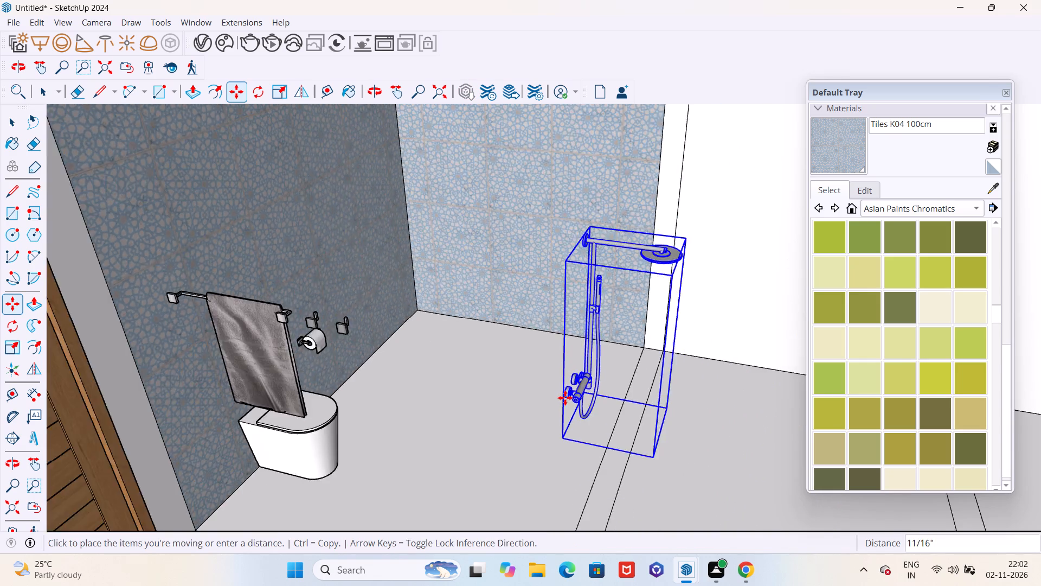
scroll(565, 398, "down", 4)
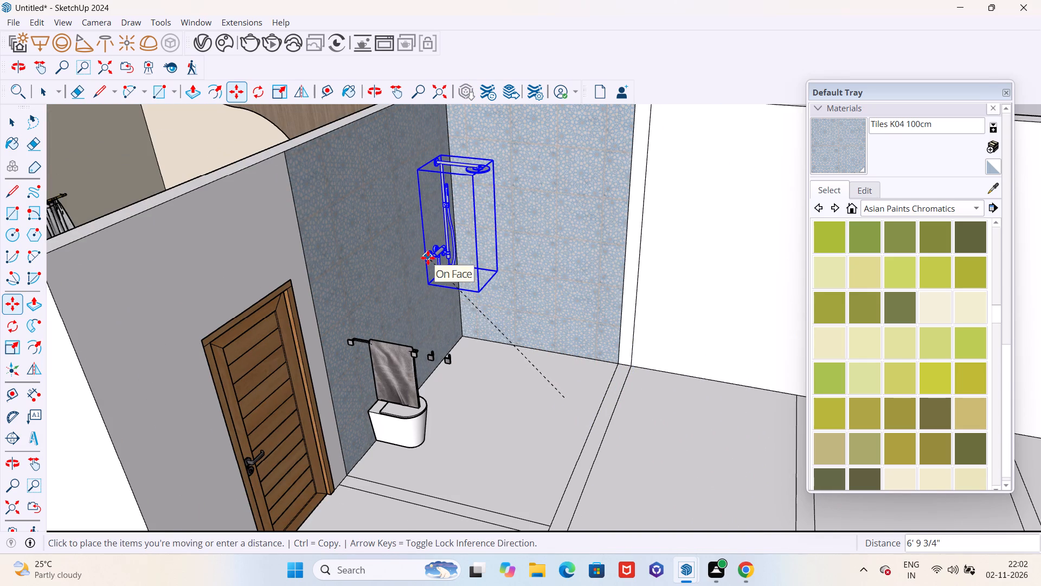
left_click(428, 258)
Lower the shower about 1' 3/16" along the tiled wall.
middle_click_drag(561, 385, 343, 370)
scroll(530, 436, "down", 3)
middle_click_drag(531, 403, 651, 365)
scroll(587, 330, "up", 6)
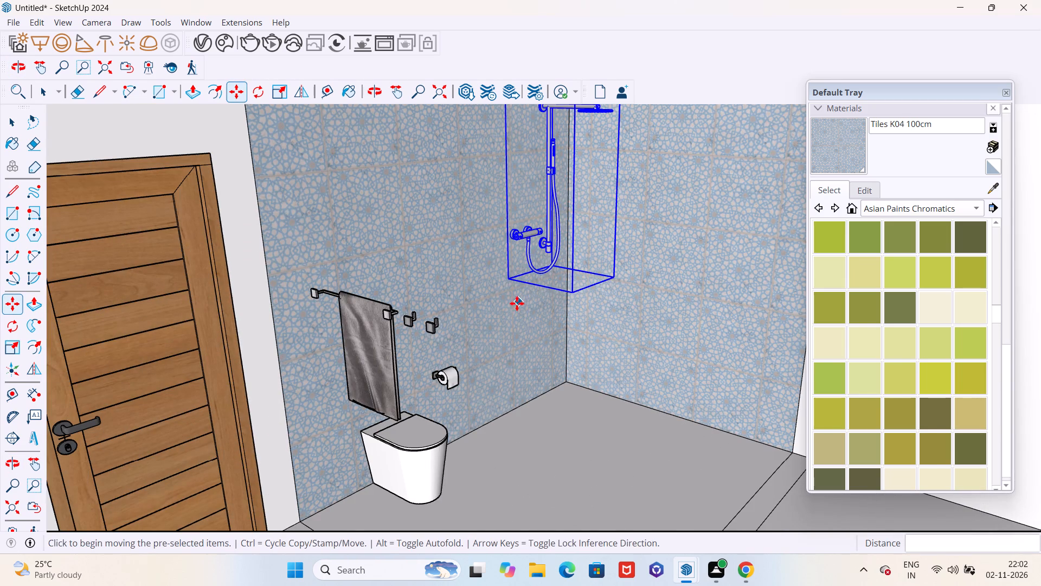
left_click(517, 303)
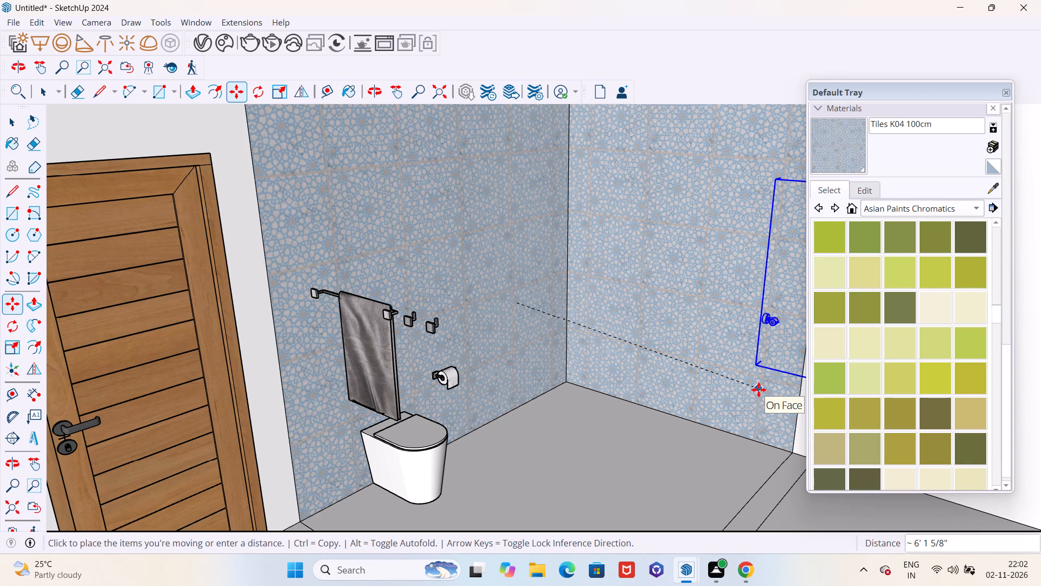
left_click(518, 343)
Measure the height from the floor edge to the top of the shower.
scroll(549, 418, "down", 7)
middle_click_drag(614, 288, 413, 376)
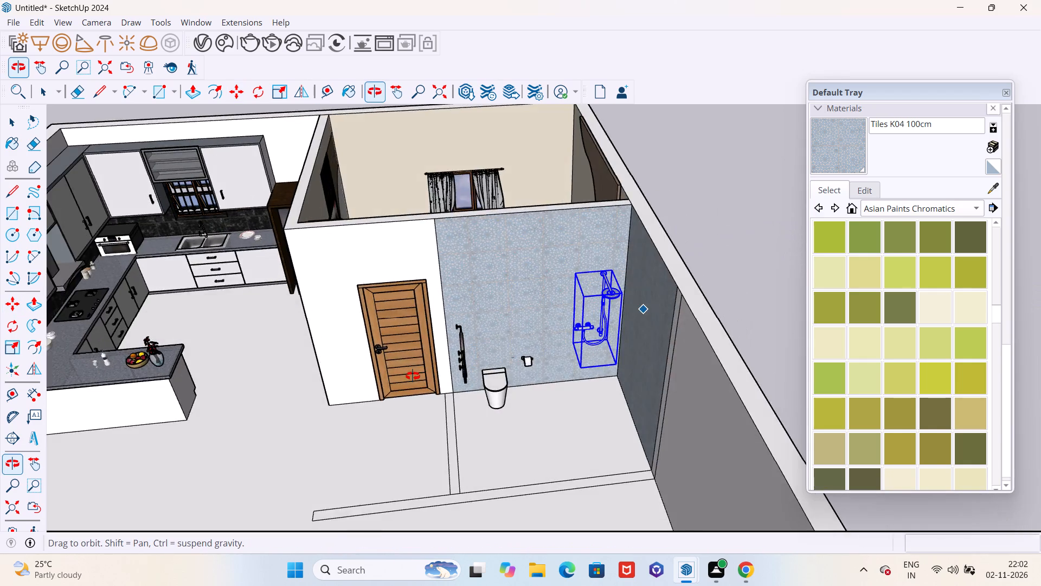
middle_click_drag(413, 376, 592, 318)
scroll(590, 304, "up", 13)
scroll(544, 282, "down", 7)
middle_click_drag(545, 377, 527, 373)
key("t")
left_click(472, 472)
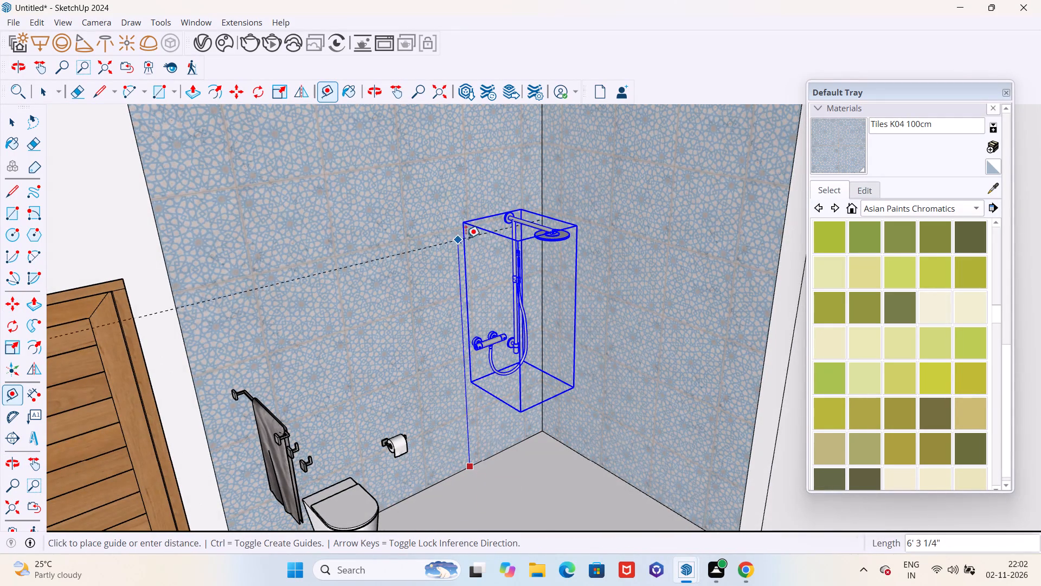
key("Escape")
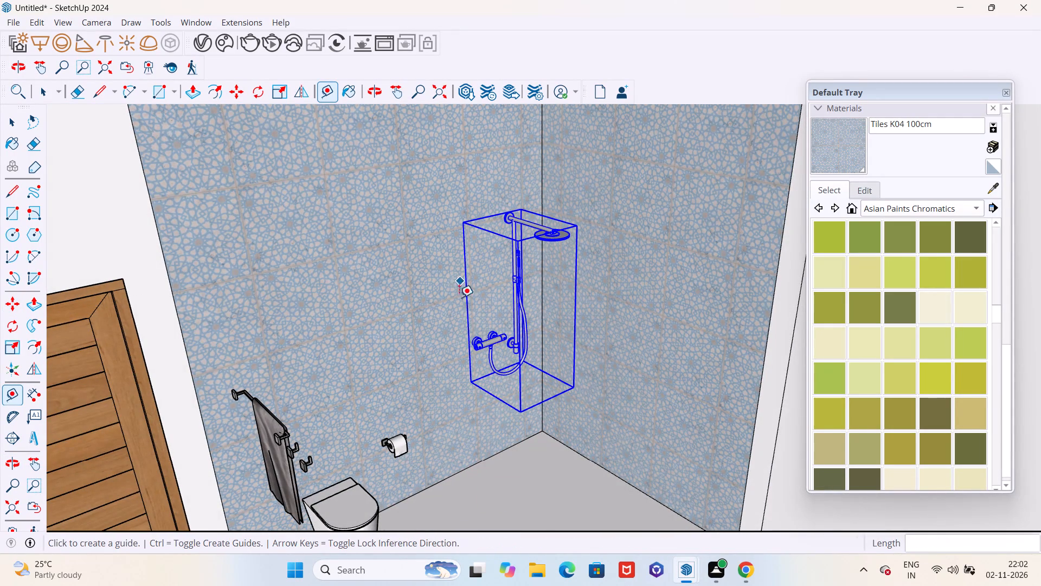
Raise the shower about 2' 1 15/16" along the tiled wall.
key("m")
left_click(452, 422)
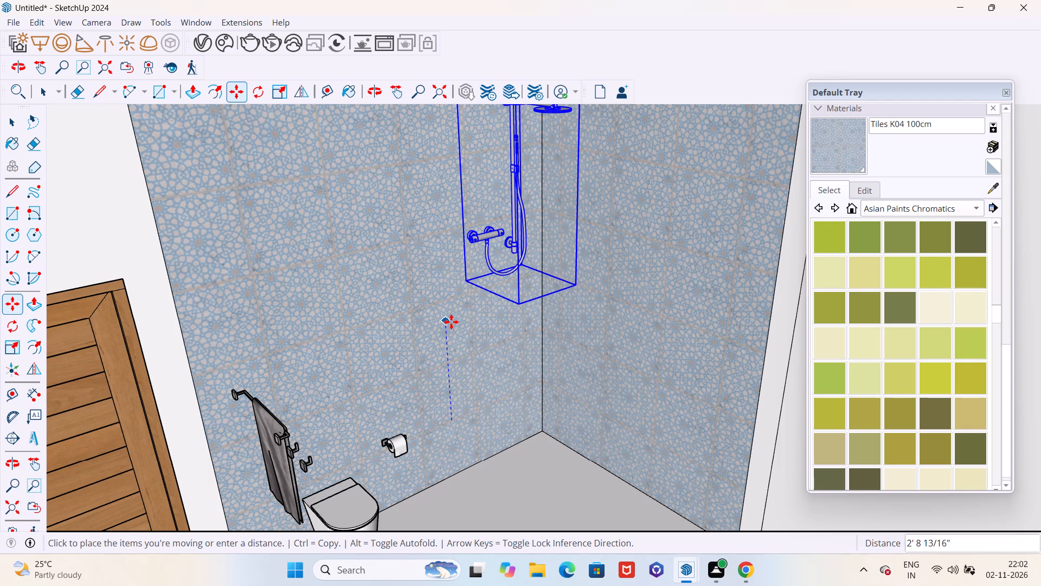
left_click(448, 345)
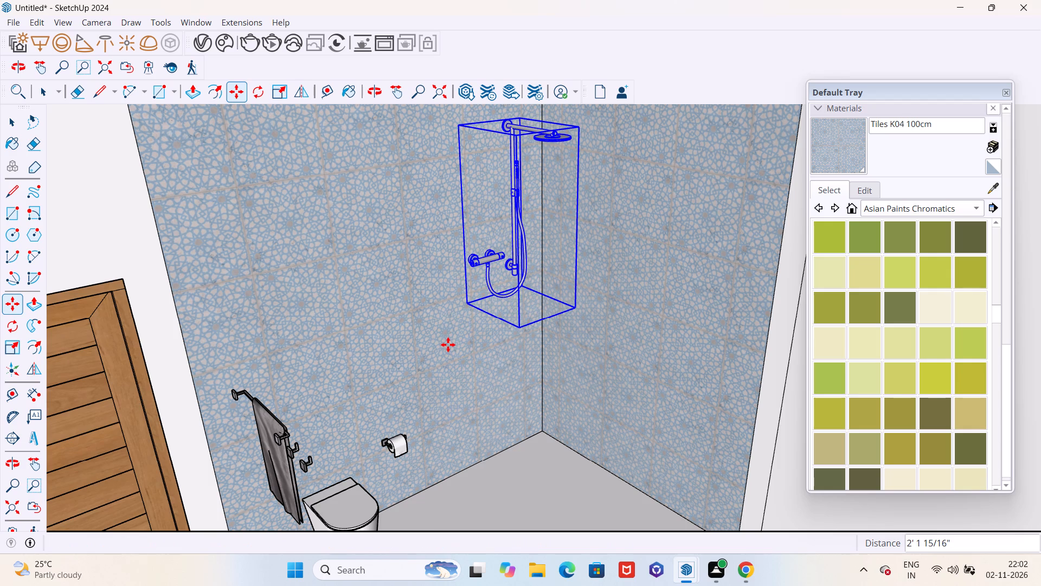
Measure the raised shower's top height again from the floor edge.
key("t")
left_click(474, 469)
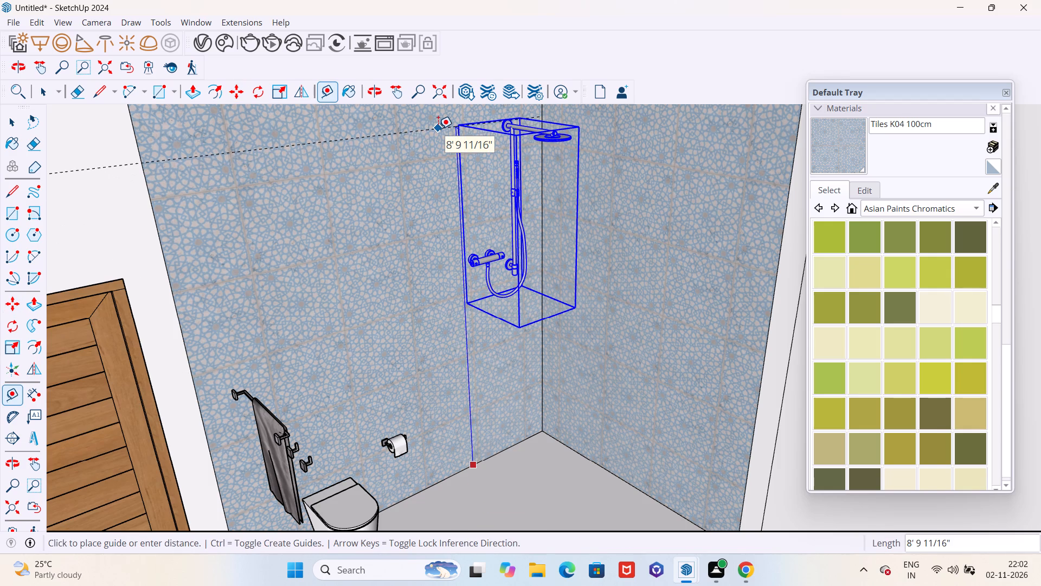
key("Escape")
Shift the shower about 6 5/8" along the tiled wall, away from the corner and towards the toilet.
scroll(416, 308, "down", 4)
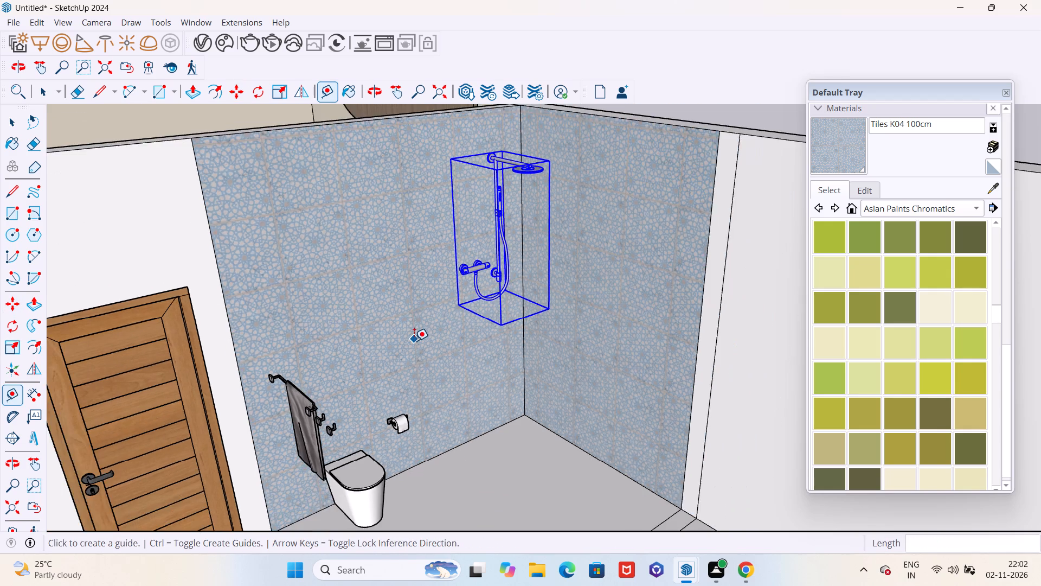
scroll(414, 341, "down", 4)
middle_click_drag(424, 352, 383, 332)
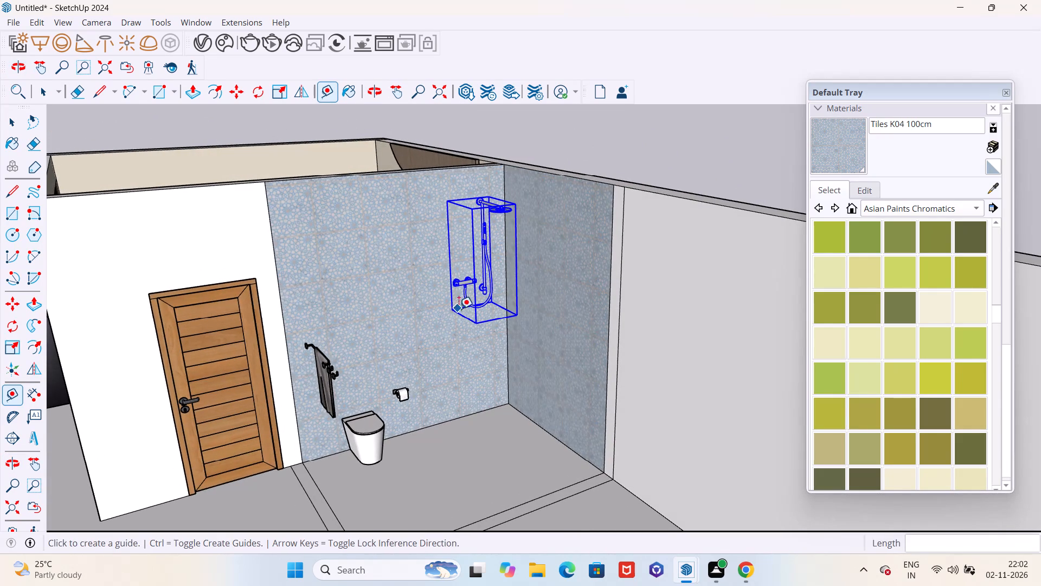
scroll(459, 309, "up", 2)
key("m")
left_click(491, 389)
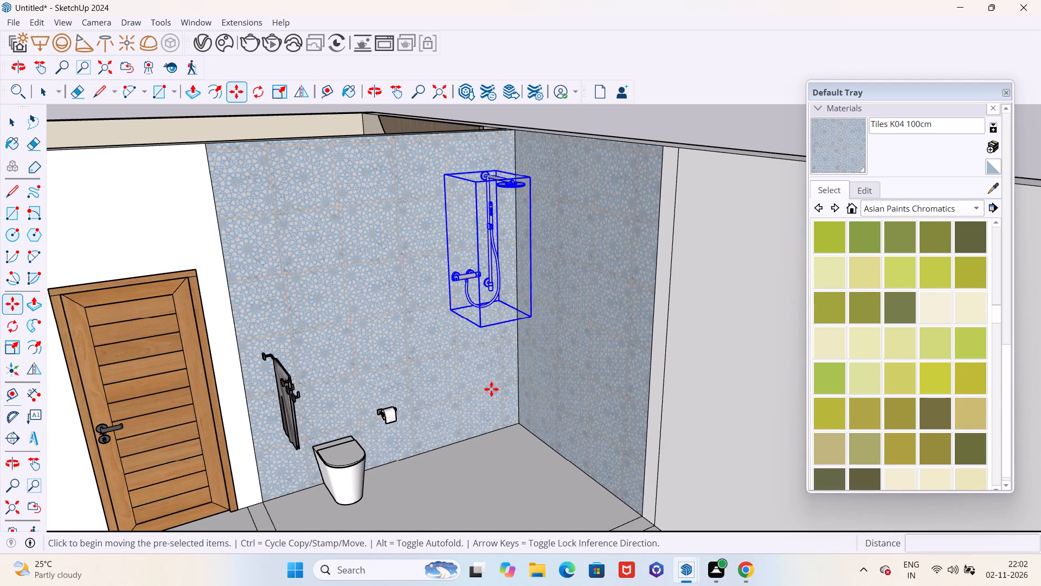
left_click(477, 391)
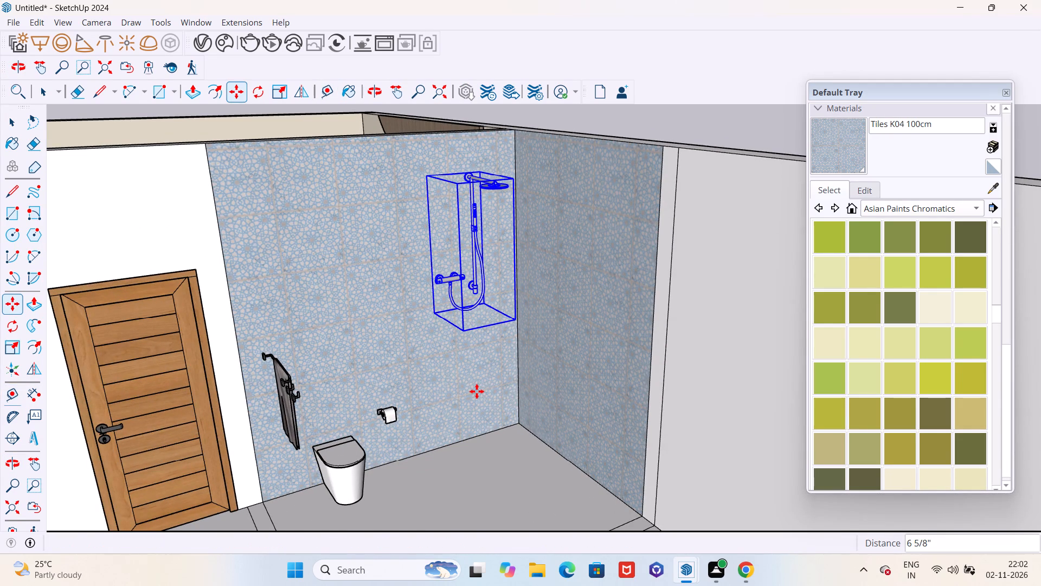
Extrude the partition outline beside the bedroom door upward 10' to form the washroom's side wall, level with the existing walls.
scroll(477, 391, "down", 5)
middle_click_drag(475, 392, 562, 438)
key("space")
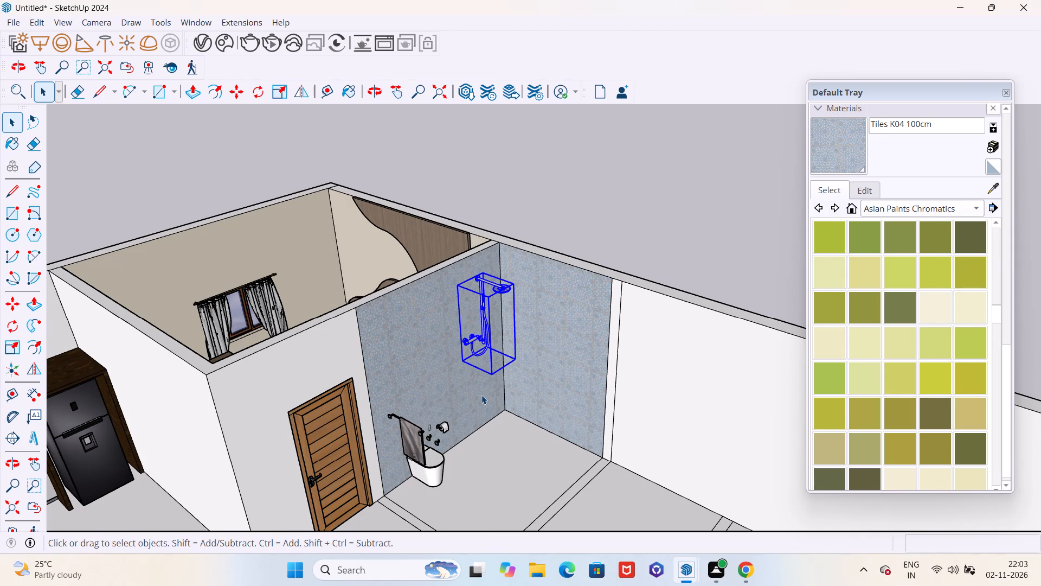
middle_click_drag(517, 400, 458, 396)
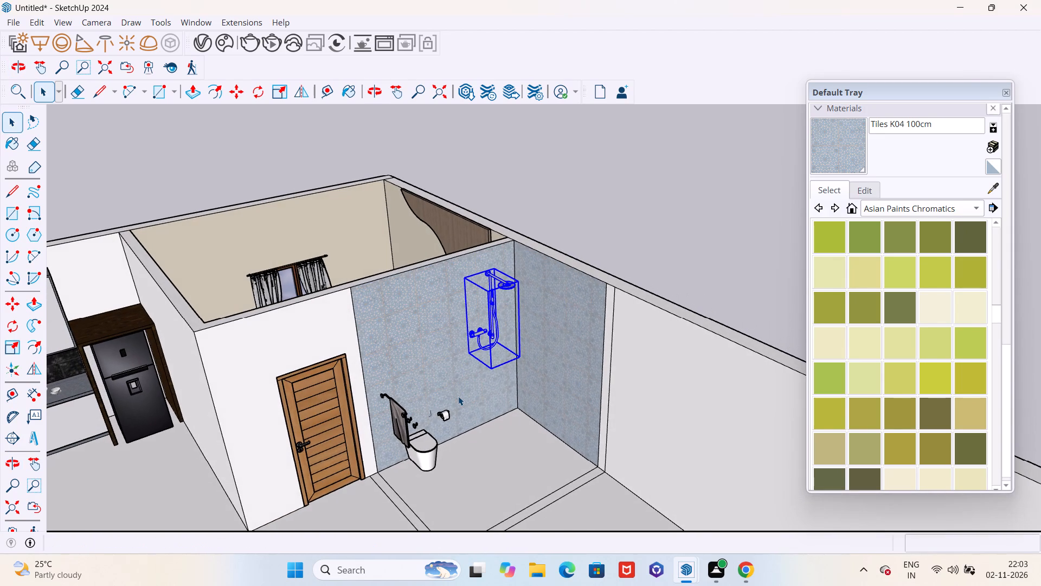
scroll(522, 380, "down", 5)
middle_click_drag(517, 403, 436, 459)
scroll(446, 456, "up", 5)
middle_click_drag(544, 398, 511, 429)
key("p")
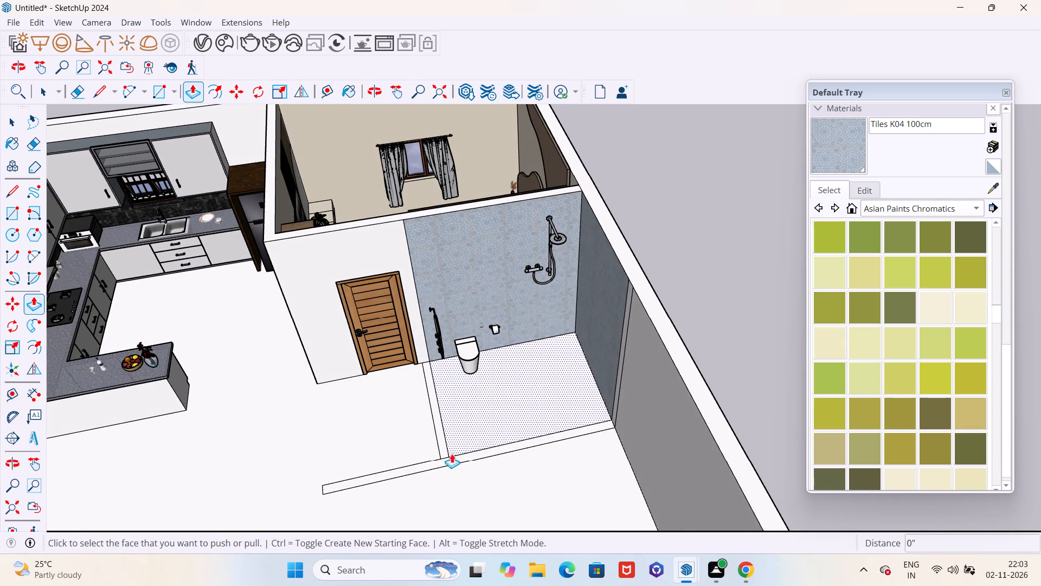
scroll(443, 454, "up", 8)
left_click(442, 454)
scroll(442, 454, "down", 9)
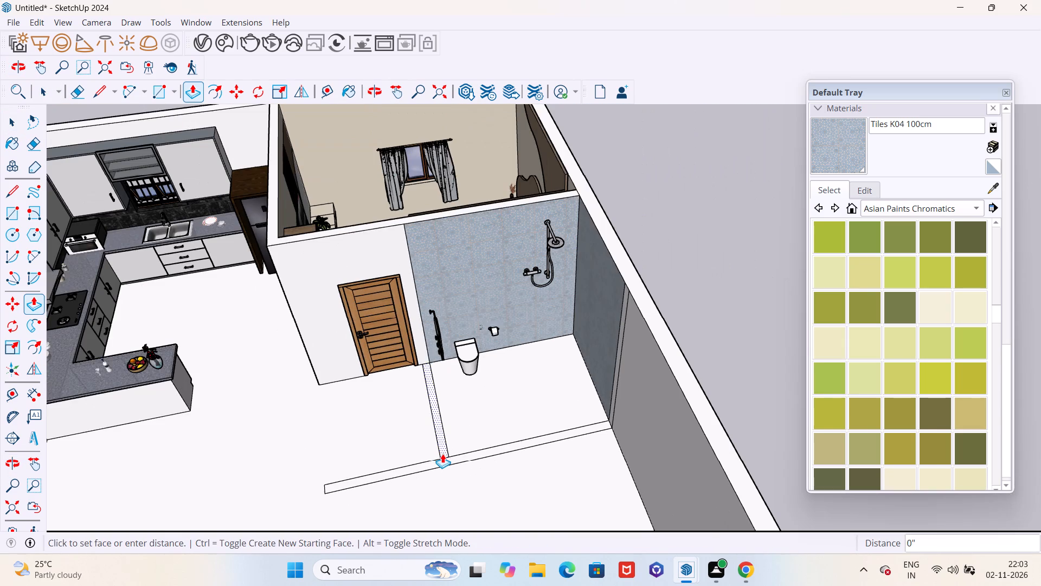
left_click(377, 230)
Paint the washroom-side face of the new partition wall with Tiles K04 100cm.
middle_click_drag(449, 340, 363, 335)
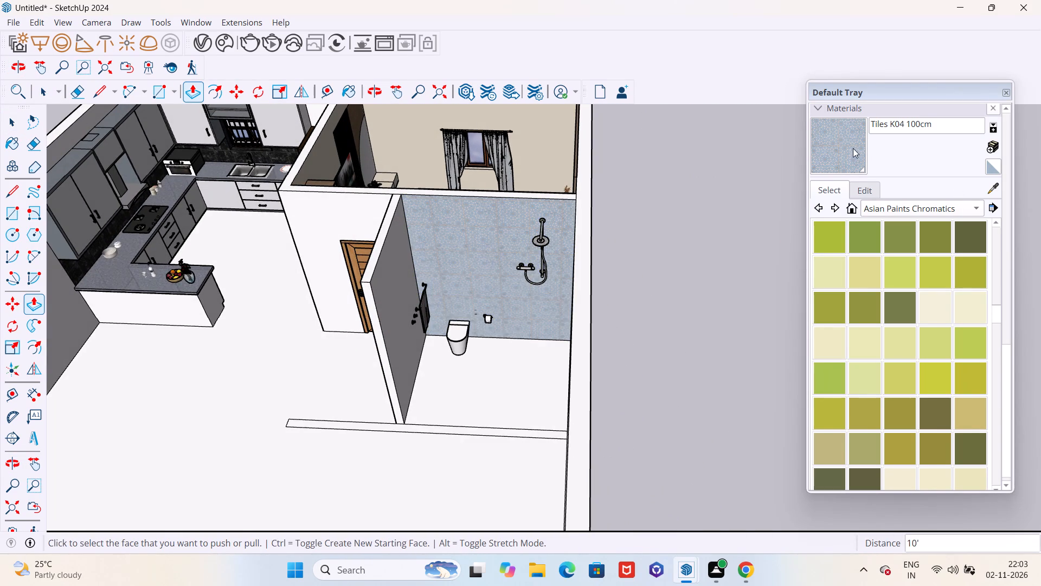
left_click(847, 148)
left_click(477, 231)
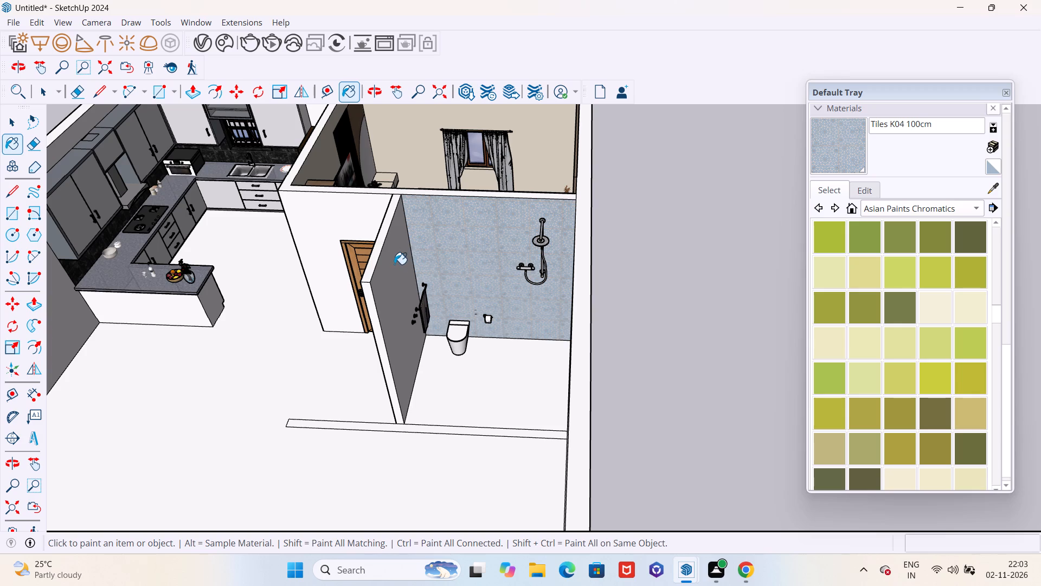
left_click(394, 264)
Open the bathroom accessories group containing the towel rail and hooks for editing.
scroll(408, 343, "up", 13)
scroll(418, 359, "down", 6)
middle_click_drag(416, 351, 374, 303)
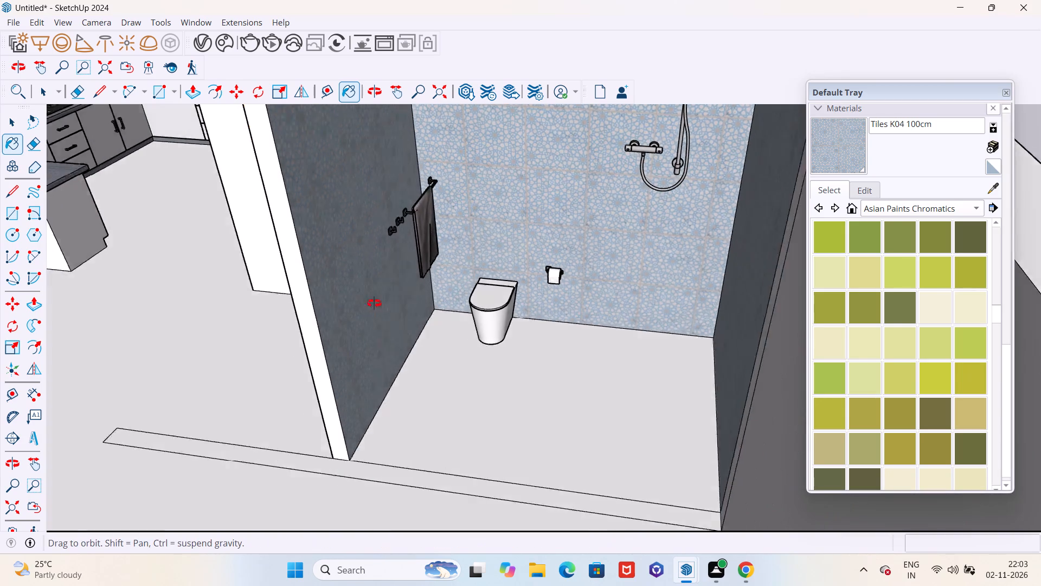
middle_click_drag(374, 303, 382, 324)
key("space")
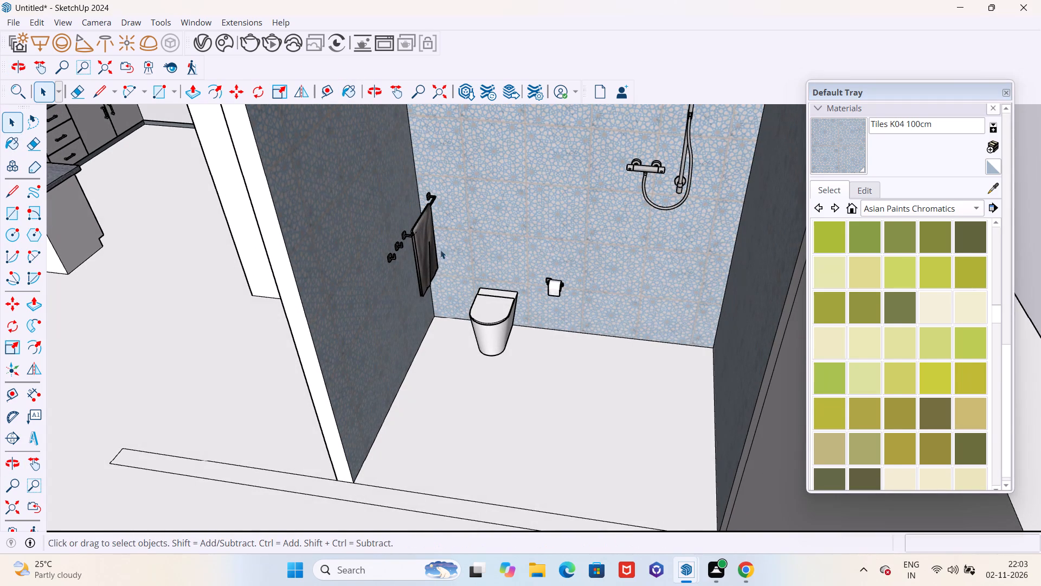
scroll(538, 337, "down", 6)
middle_click_drag(438, 335, 510, 356)
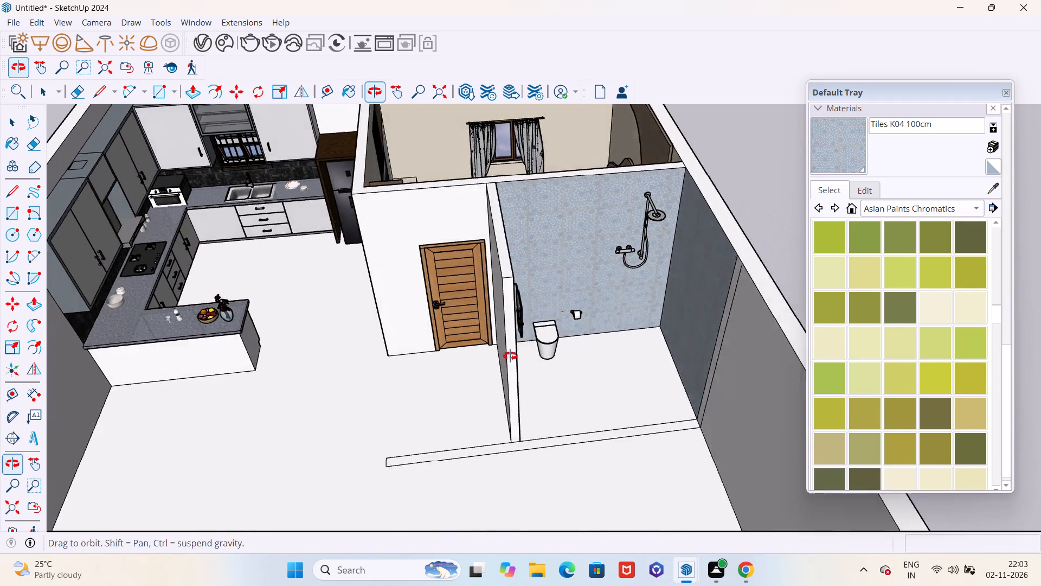
middle_click_drag(510, 356, 430, 351)
scroll(479, 323, "up", 5)
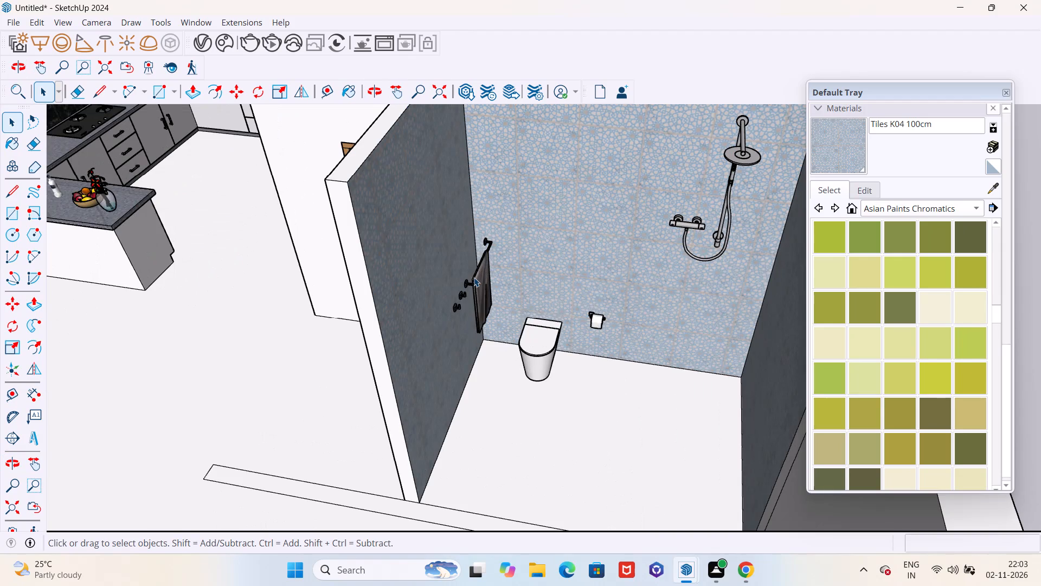
left_click(474, 277)
double_click(475, 279)
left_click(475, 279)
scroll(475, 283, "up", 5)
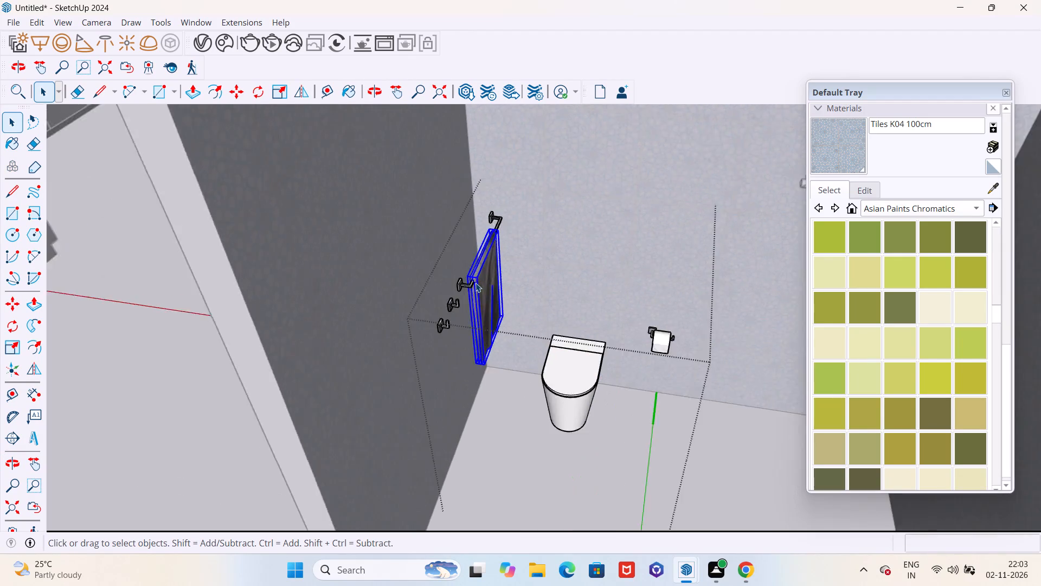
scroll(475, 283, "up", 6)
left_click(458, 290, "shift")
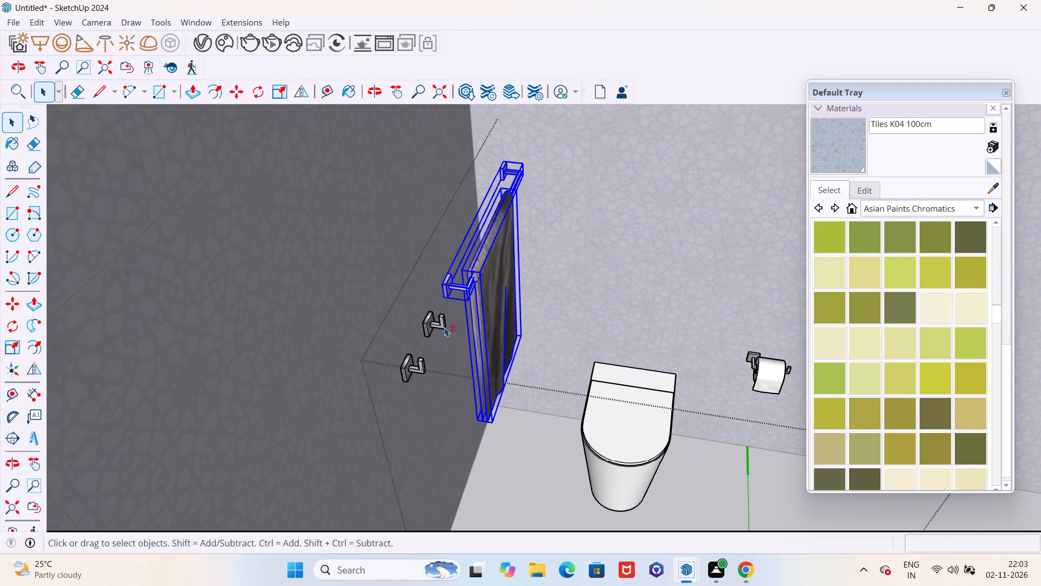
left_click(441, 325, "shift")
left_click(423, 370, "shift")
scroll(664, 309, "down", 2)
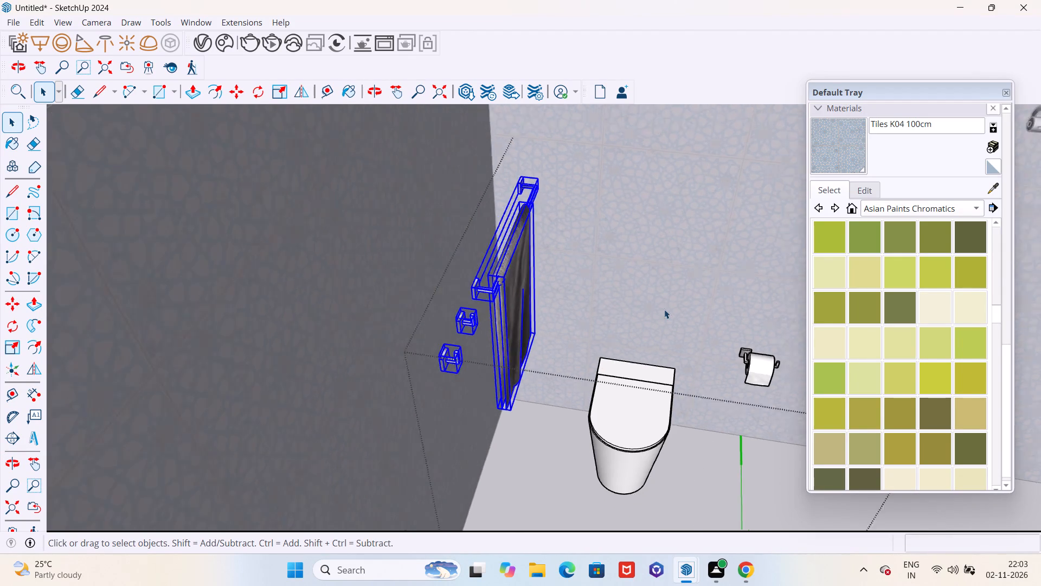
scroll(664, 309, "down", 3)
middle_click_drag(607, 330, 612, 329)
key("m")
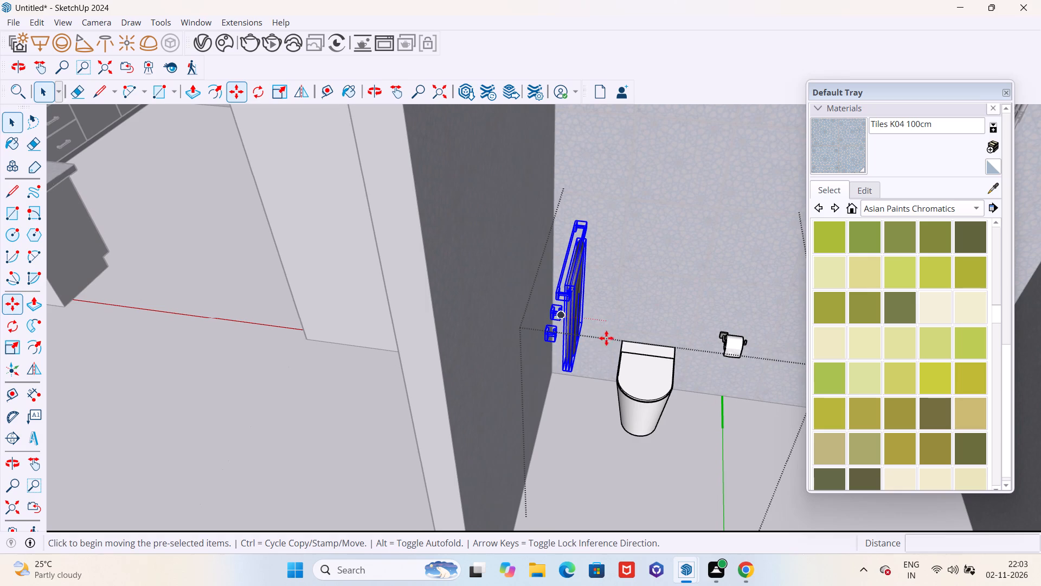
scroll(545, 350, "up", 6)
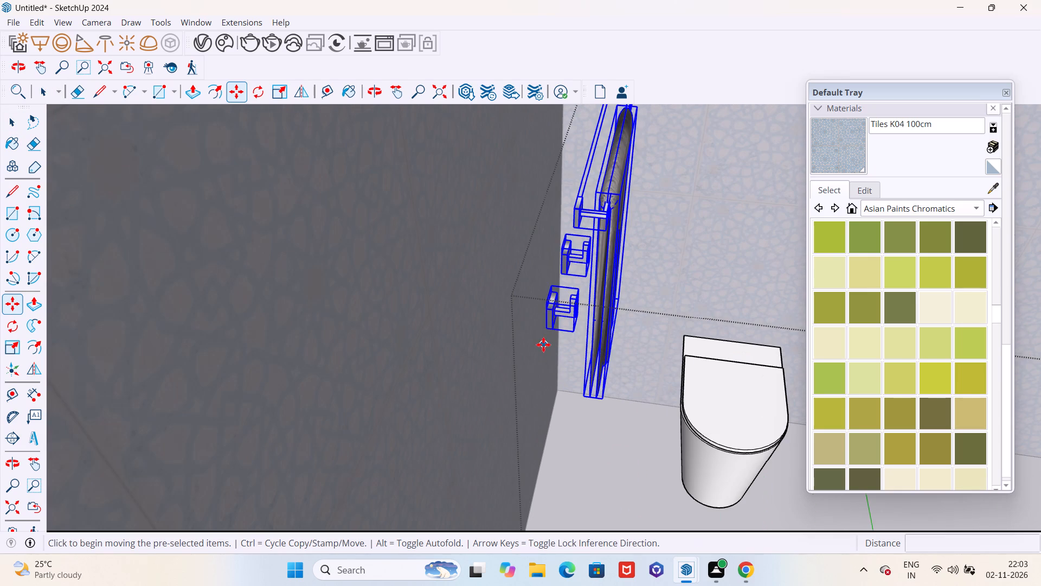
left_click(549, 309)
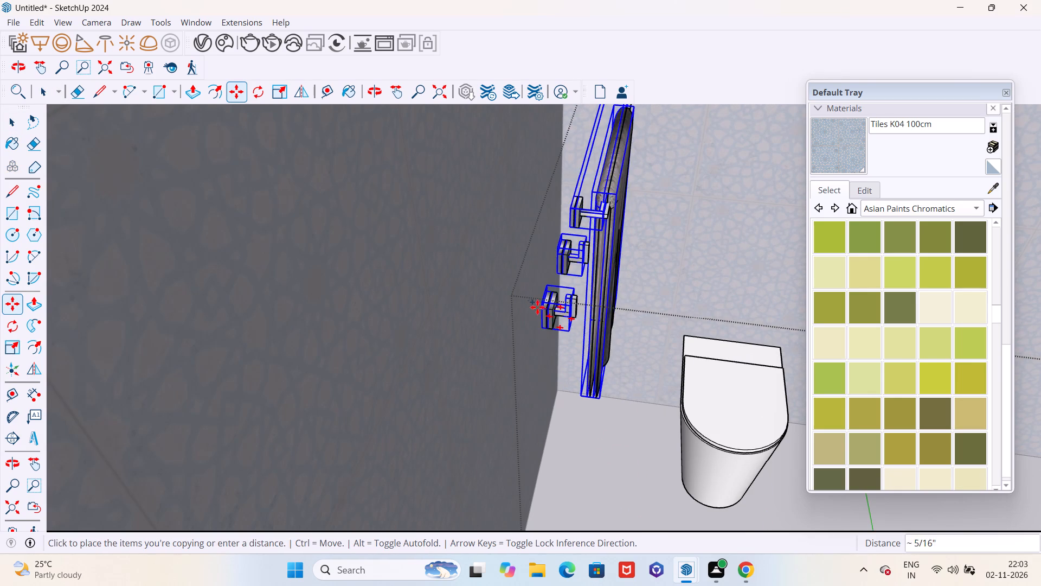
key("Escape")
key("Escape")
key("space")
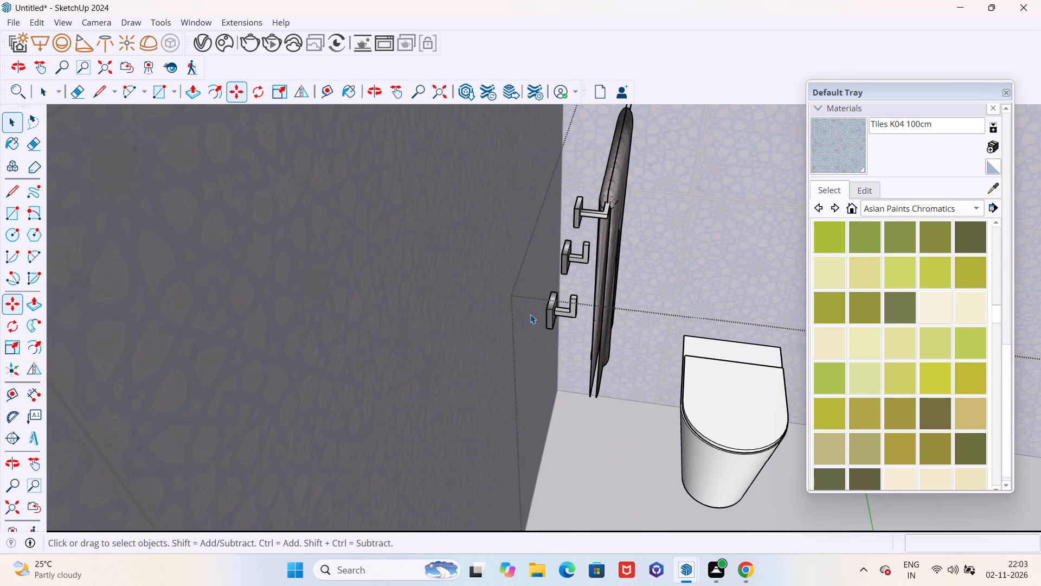
Move the towel, its rail and the two hooks about 1 3/8" together towards the new partition wall.
left_click(554, 314)
left_click(555, 314)
scroll(501, 303, "down", 6)
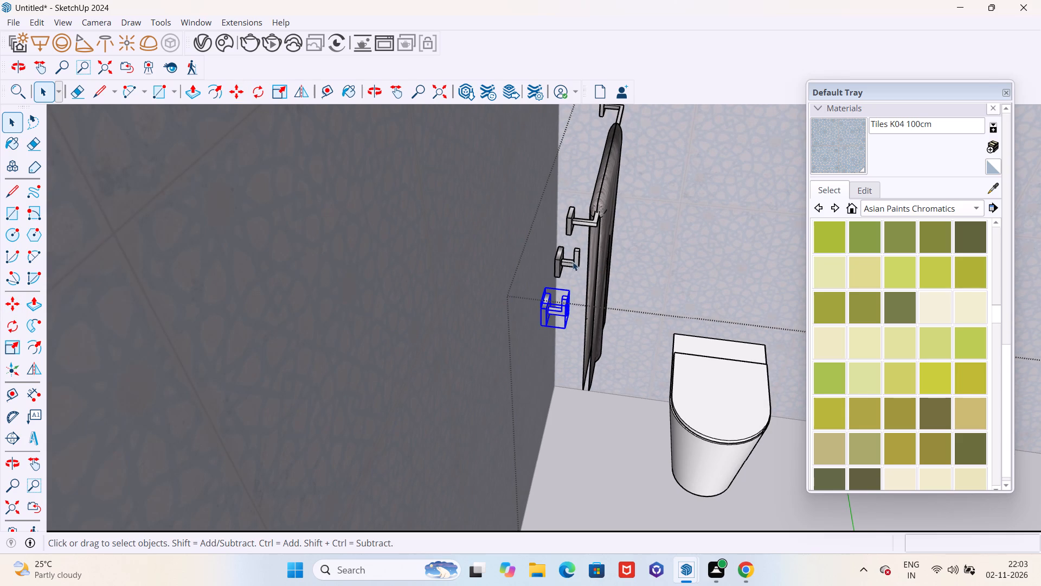
left_click(560, 258, "shift")
left_click(594, 223, "shift")
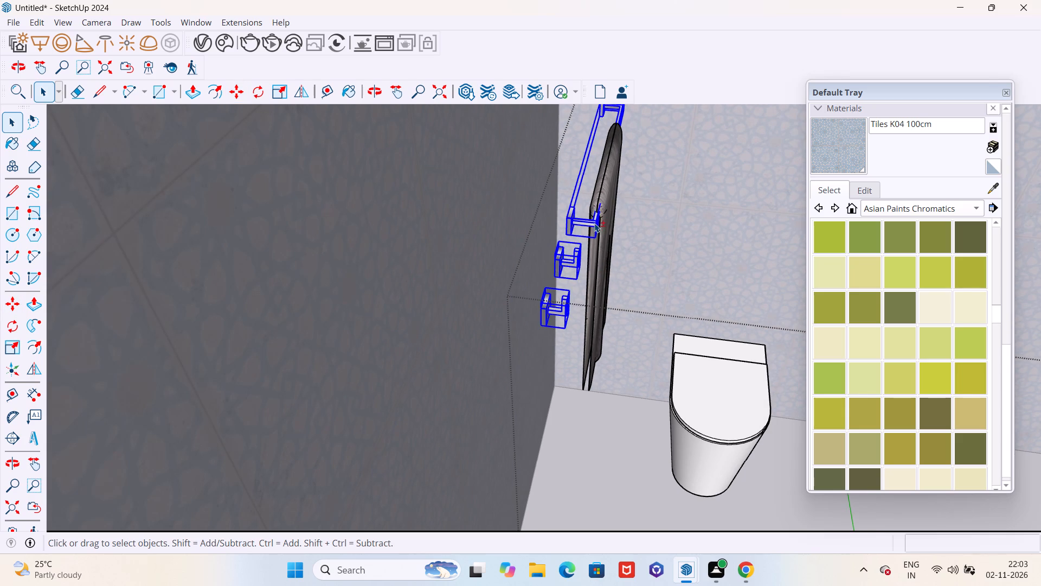
left_click(607, 210, "shift")
key("n")
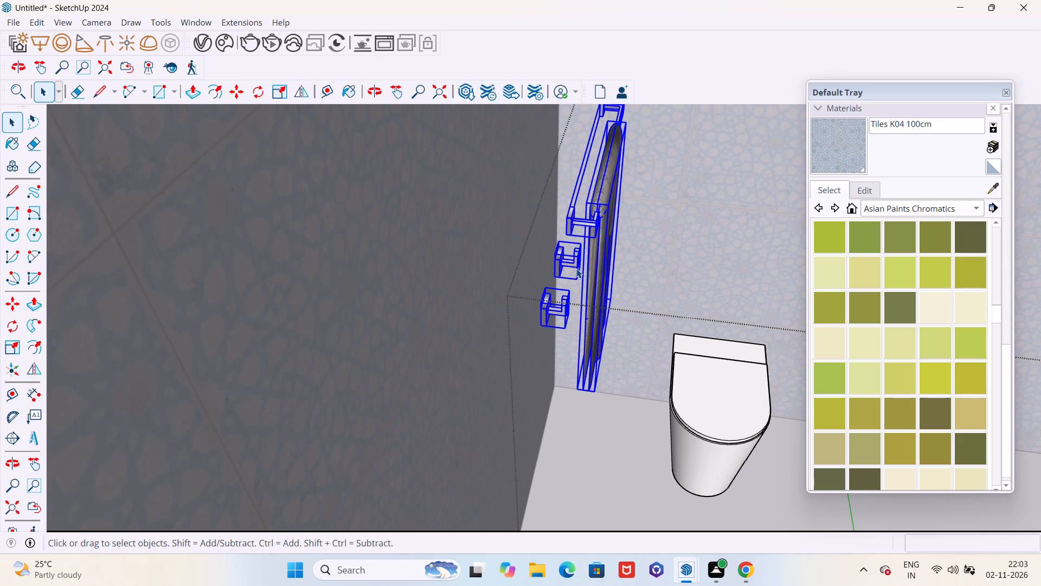
key("m")
scroll(549, 316, "up", 10)
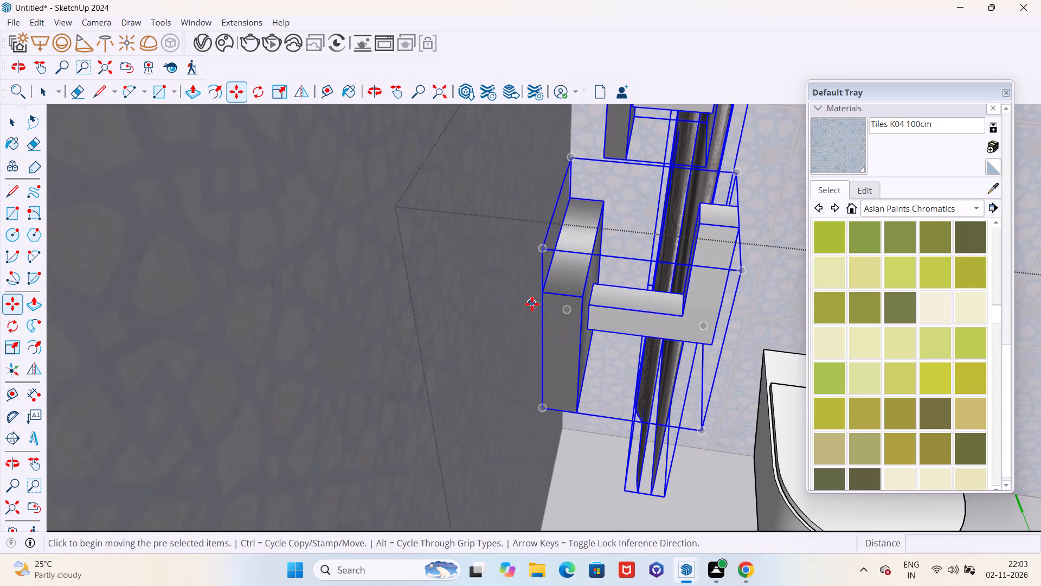
left_click(542, 295)
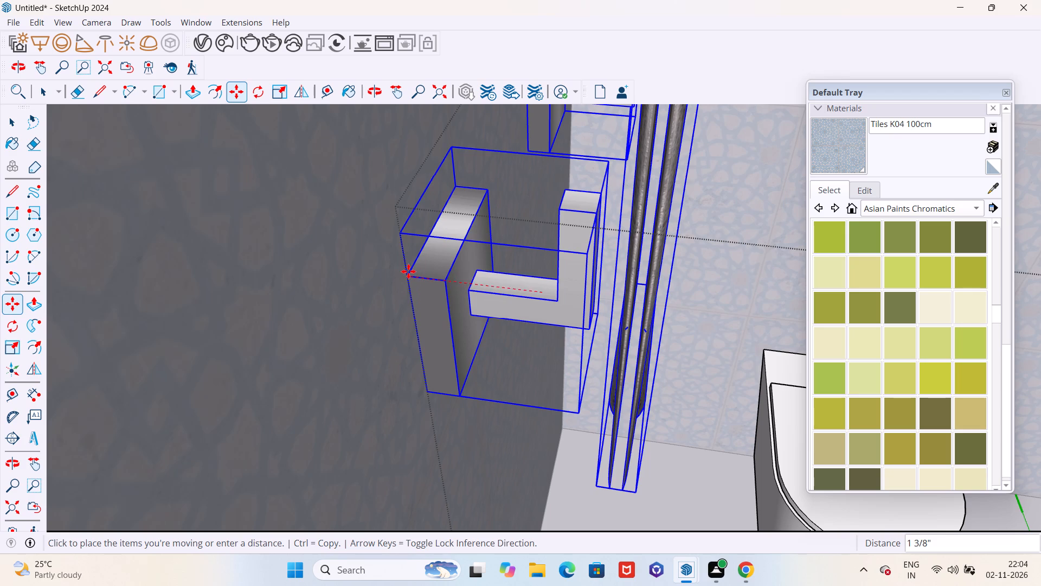
left_click(408, 271)
key("Escape")
Move the towel, rail and both hooks a further 4 7/16" or so onto the partition's tiled face, and close the group.
scroll(381, 295, "down", 10)
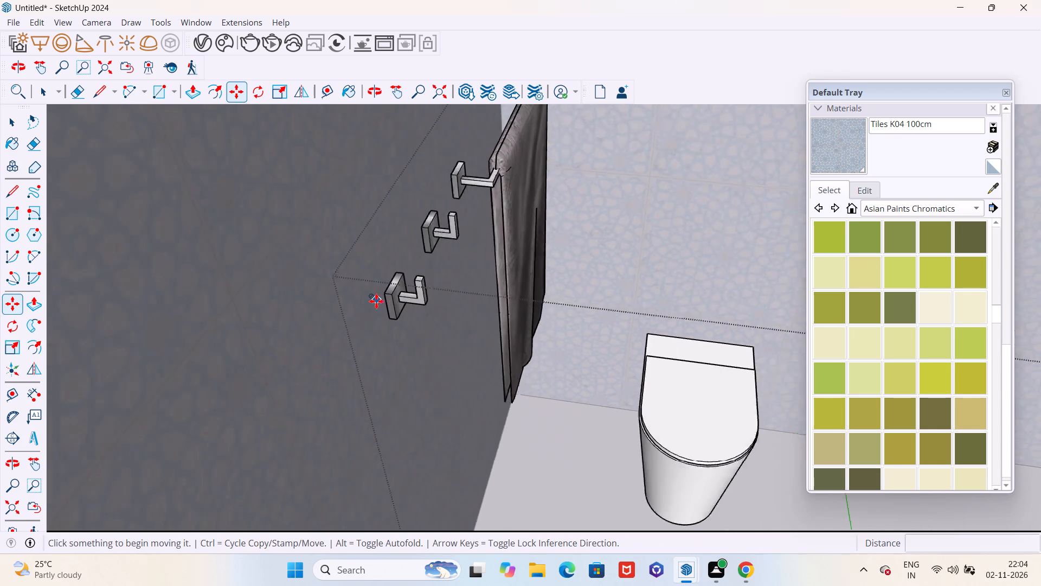
scroll(376, 301, "down", 16)
middle_click_drag(432, 311, 480, 333)
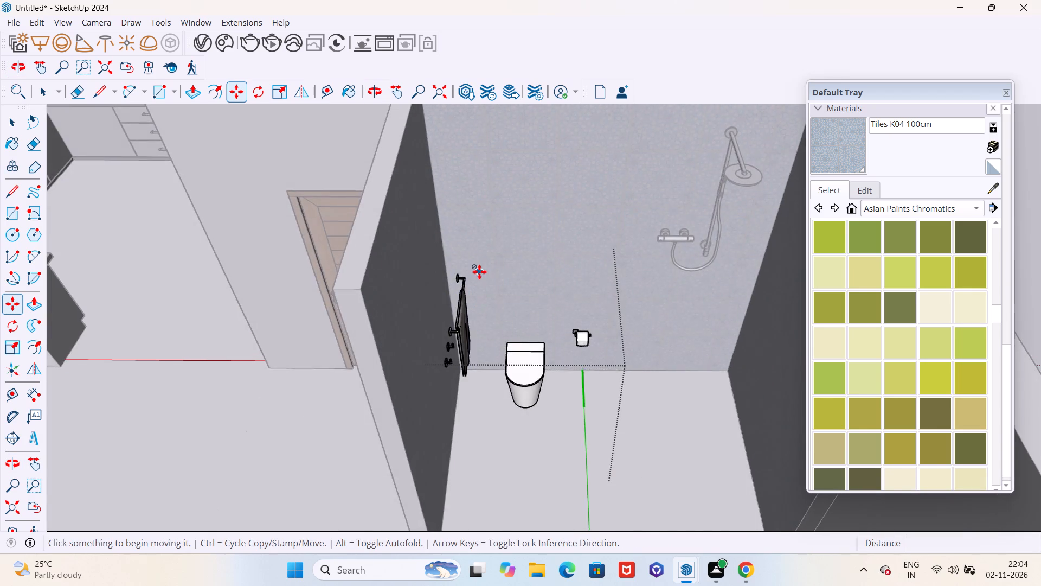
scroll(479, 272, "up", 11)
scroll(510, 270, "down", 6)
middle_click_drag(485, 310, 376, 185)
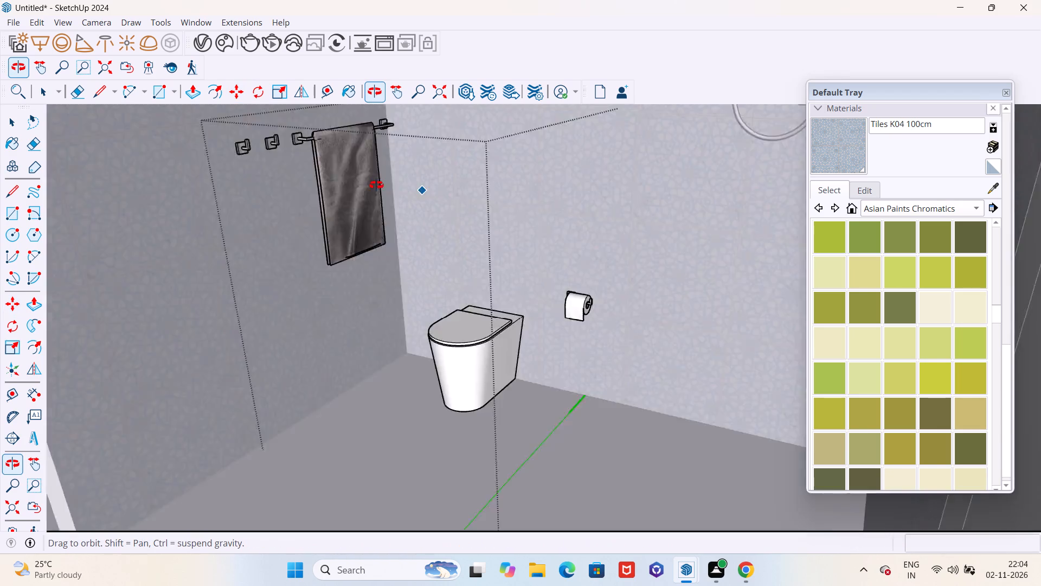
middle_click_drag(376, 185, 490, 305)
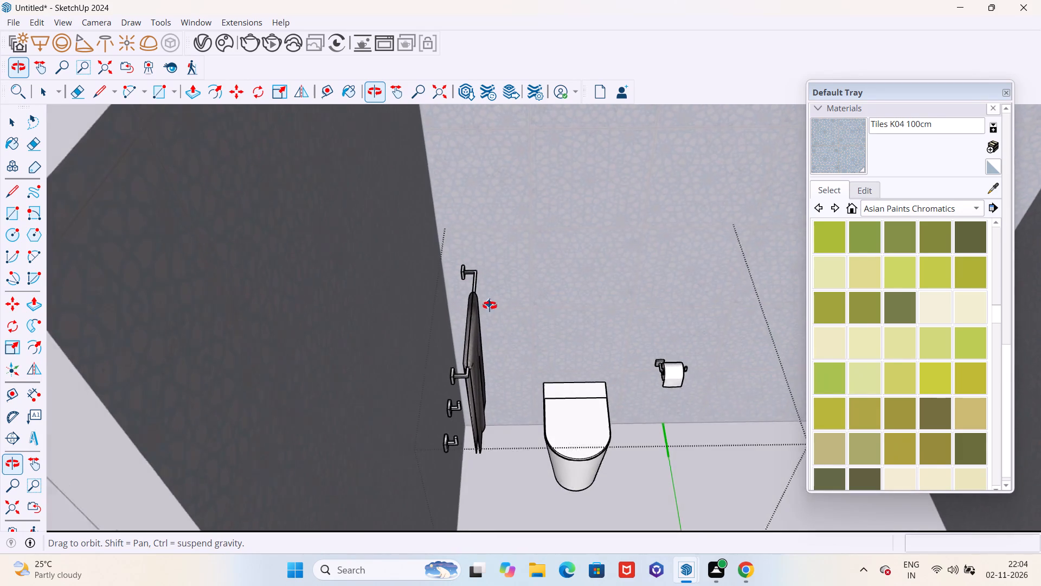
middle_click_drag(490, 305, 487, 233)
scroll(453, 241, "up", 5)
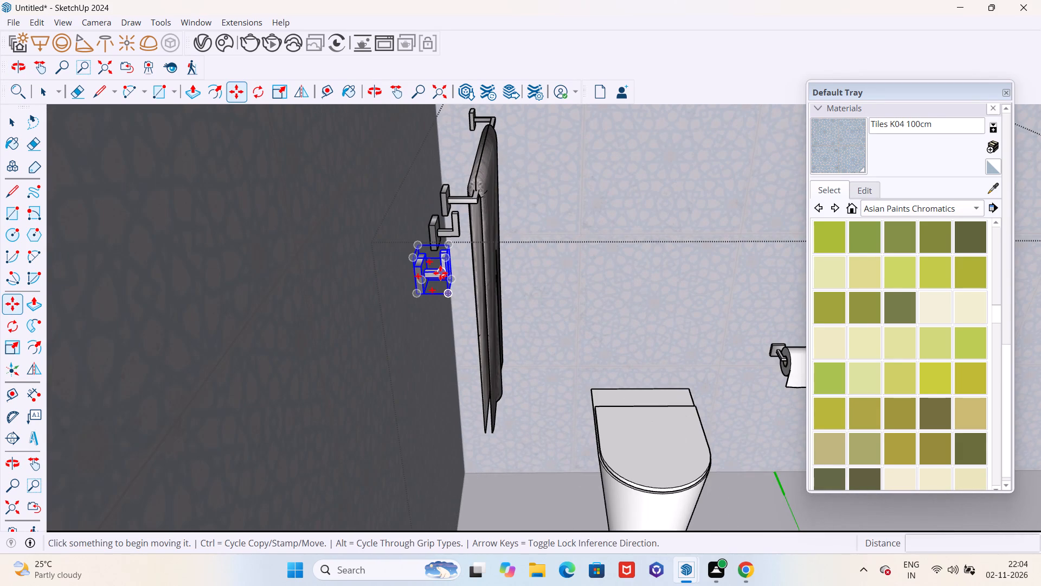
middle_click_drag(437, 312, 454, 292)
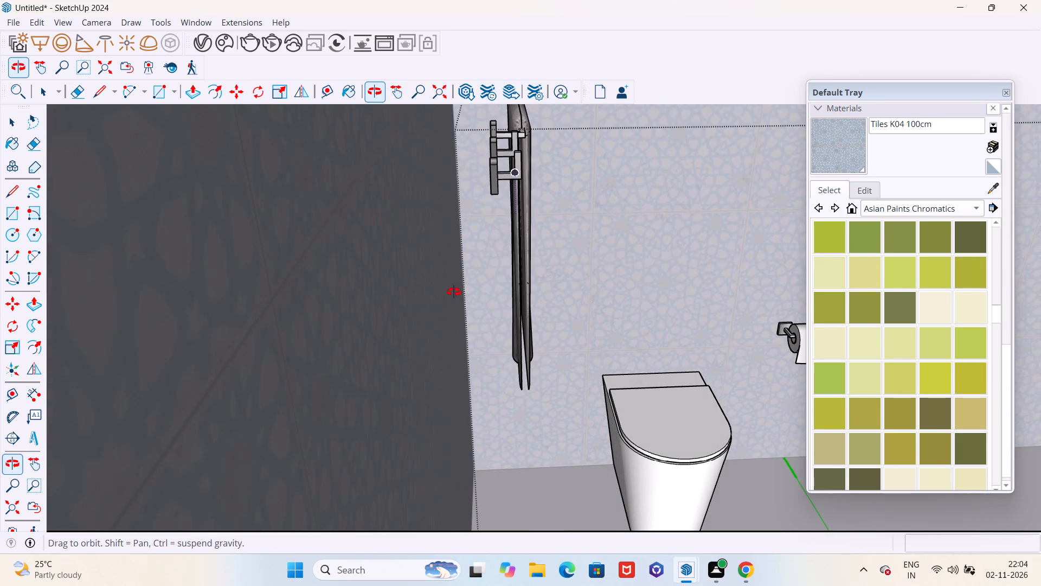
middle_click_drag(454, 292, 453, 320)
key("space")
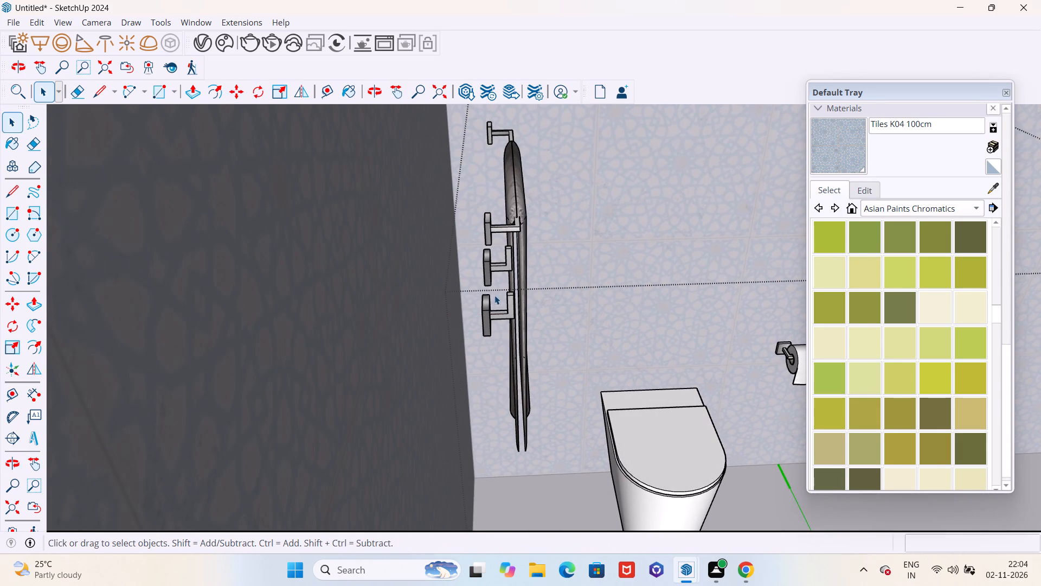
left_click(482, 317)
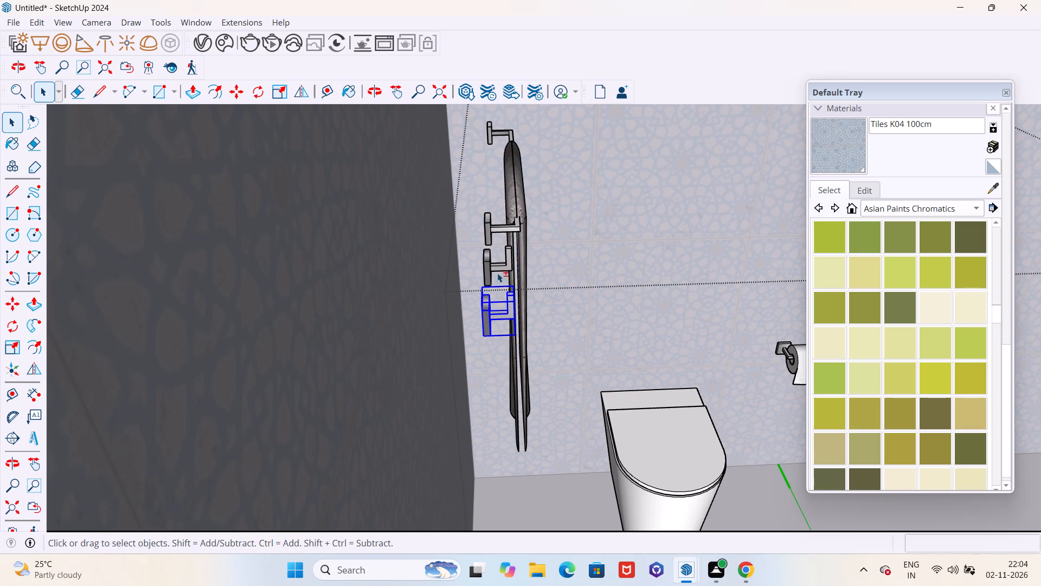
left_click(497, 273, "shift")
left_click(499, 227, "shift")
left_click(523, 214, "shift")
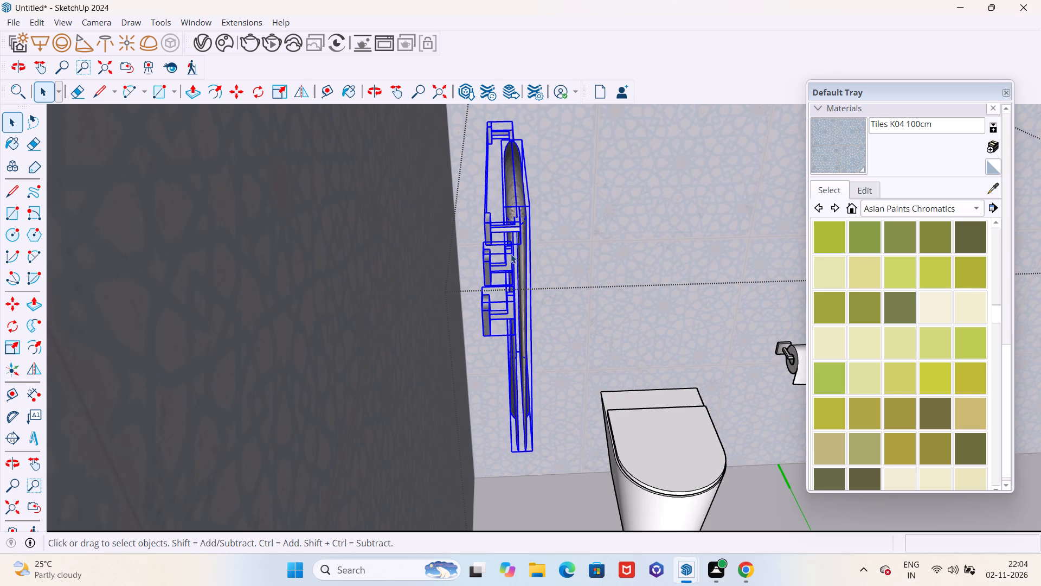
key("m")
left_click(483, 340)
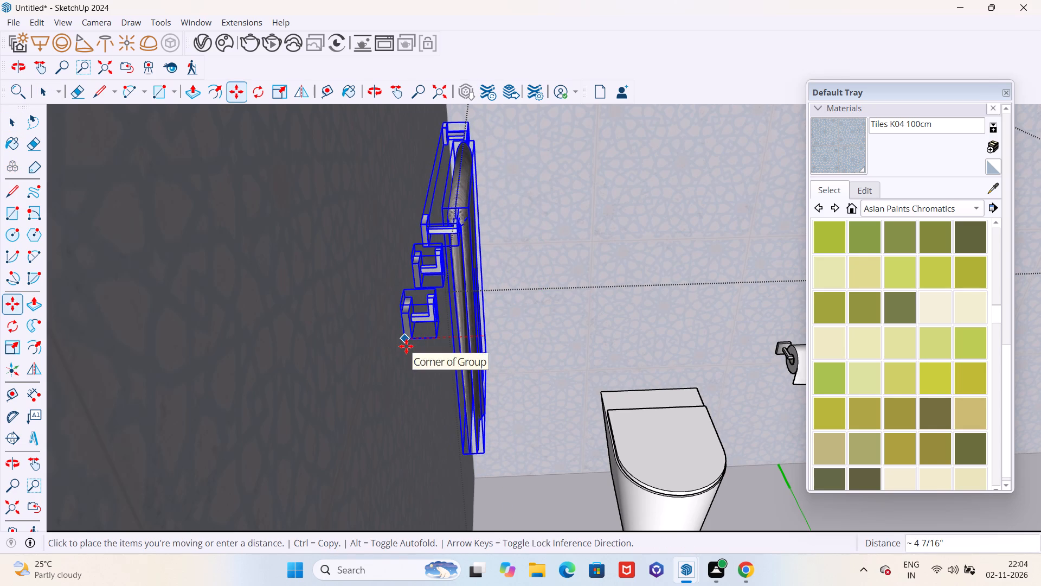
left_click(406, 346)
scroll(403, 354, "down", 4)
key("Escape")
scroll(403, 356, "down", 10)
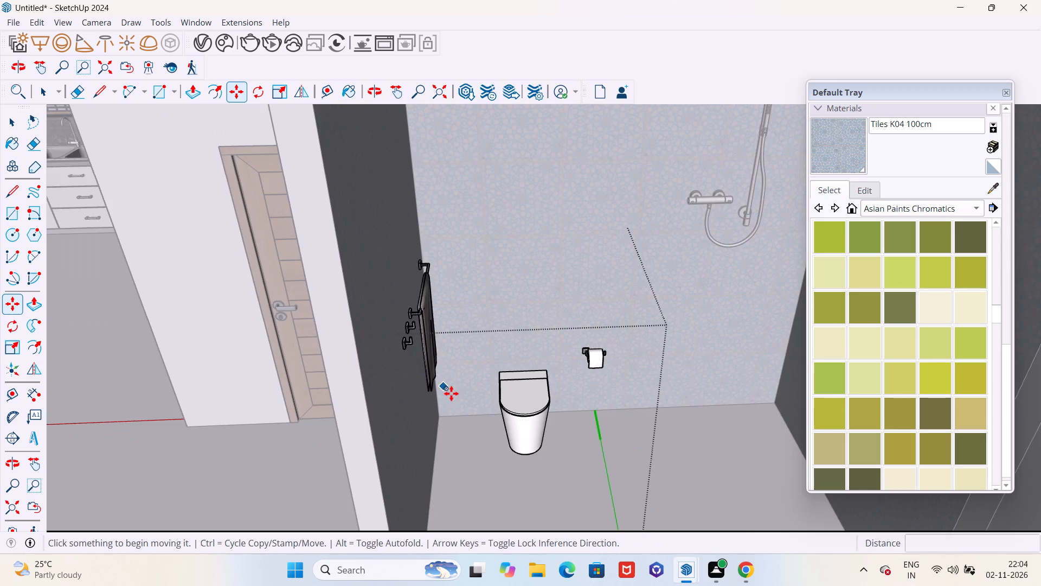
middle_click_drag(441, 394, 403, 391)
key("space")
key("space")
scroll(404, 379, "down", 7)
middle_click_drag(383, 385, 300, 405)
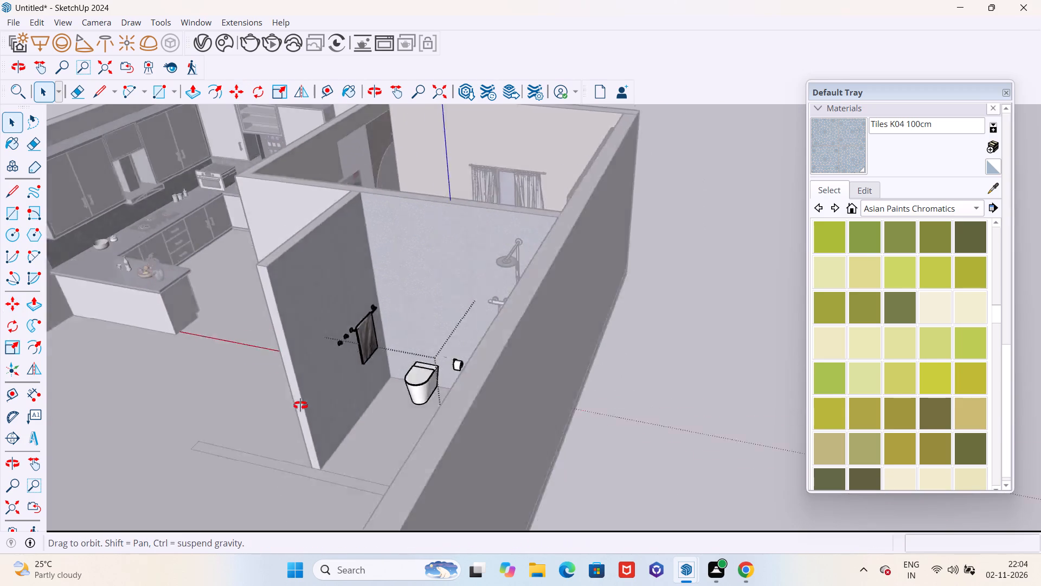
middle_click_drag(300, 405, 262, 423)
left_click(703, 416)
scroll(692, 408, "down", 6)
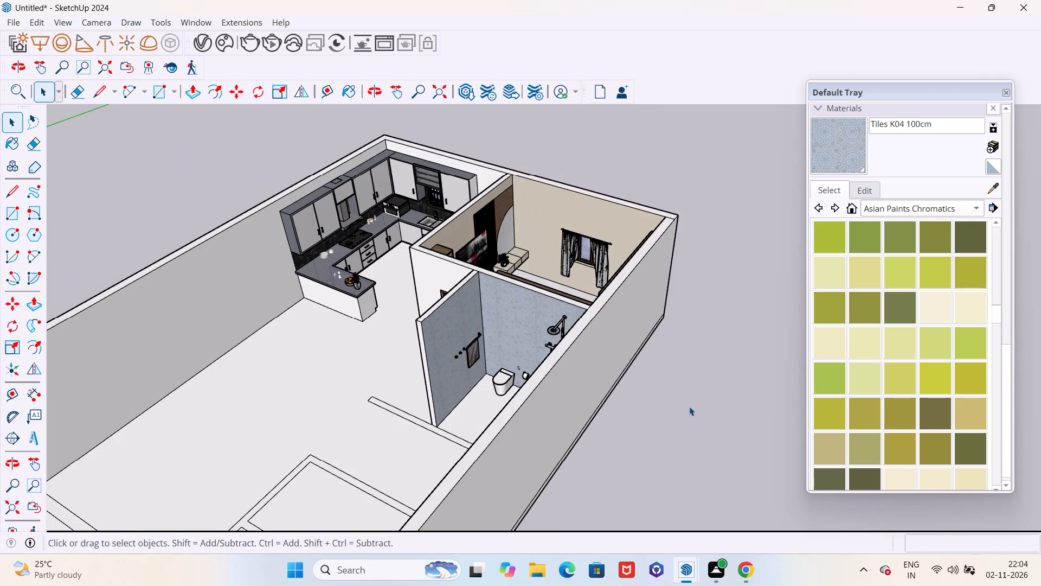
left_click(733, 417)
Place a vertical guide on the partition's tiled face, 2' 6 1/2" in from its free end edge.
scroll(569, 372, "up", 3)
middle_click_drag(553, 375, 497, 383)
scroll(327, 365, "up", 5)
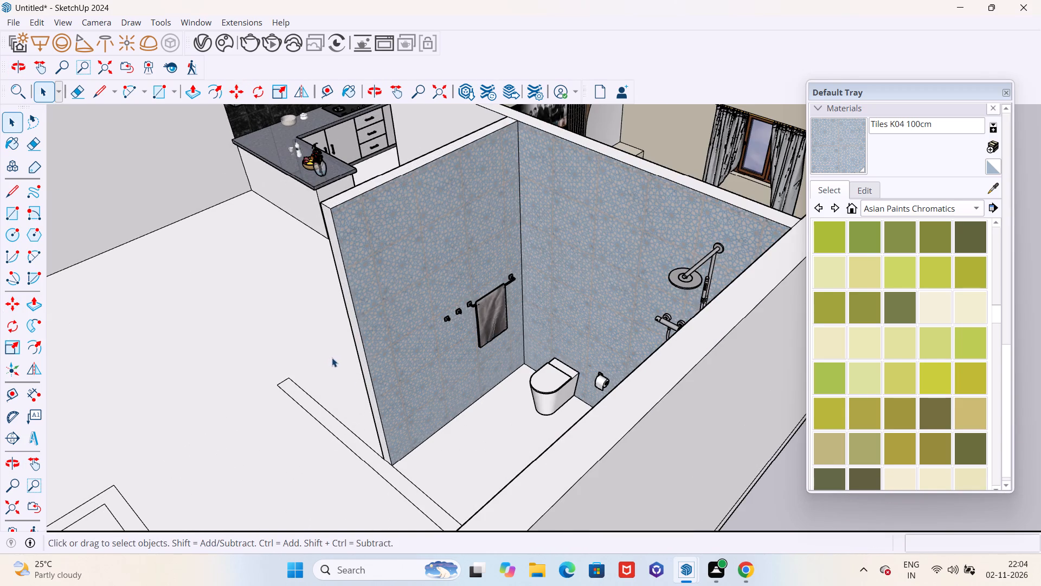
key("t")
scroll(337, 355, "up", 5)
left_click(387, 334)
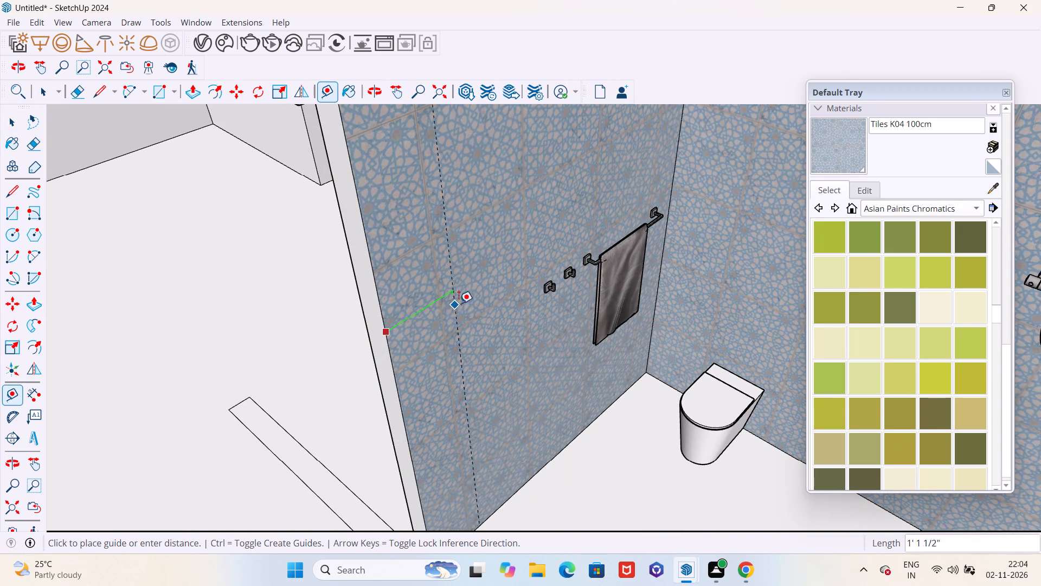
left_click(526, 272)
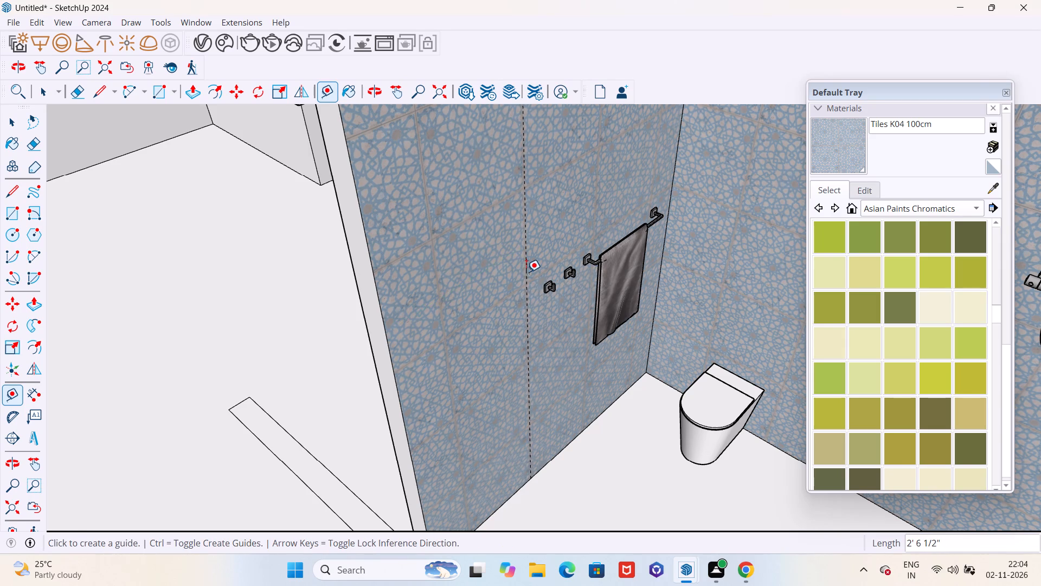
scroll(456, 359, "down", 5)
middle_click_drag(455, 360, 472, 374)
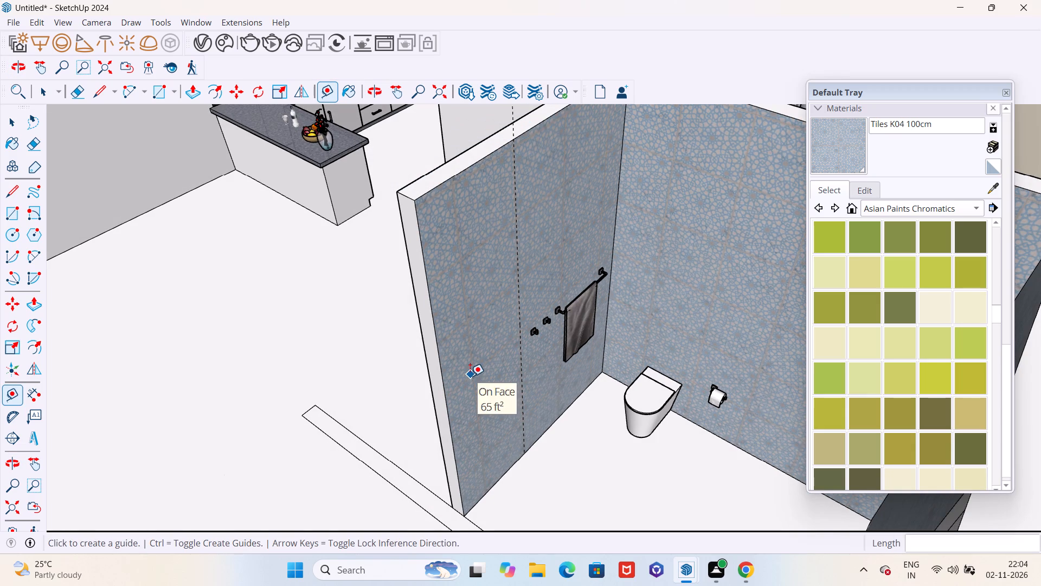
middle_click_drag(467, 379, 531, 421)
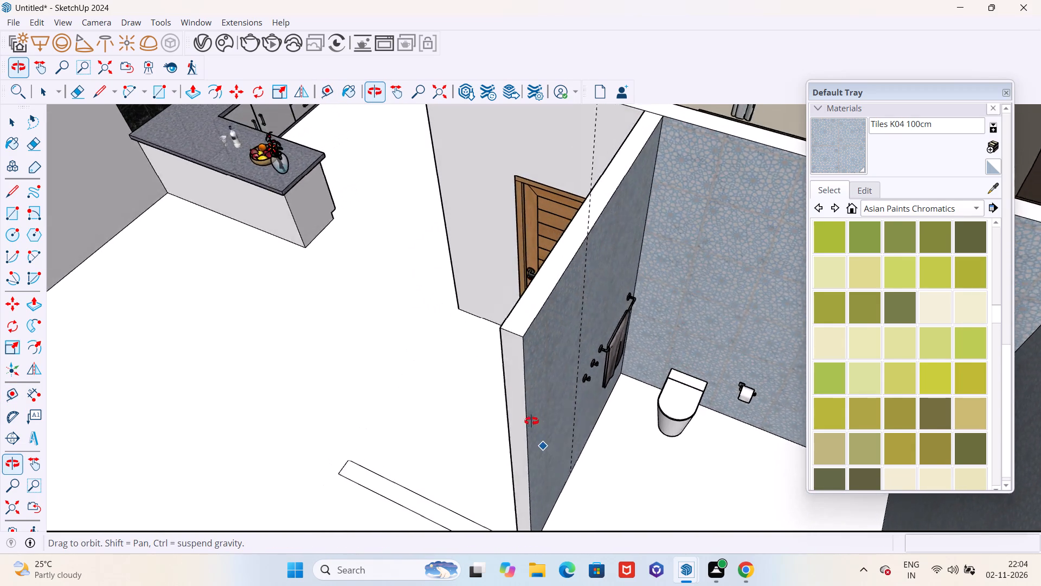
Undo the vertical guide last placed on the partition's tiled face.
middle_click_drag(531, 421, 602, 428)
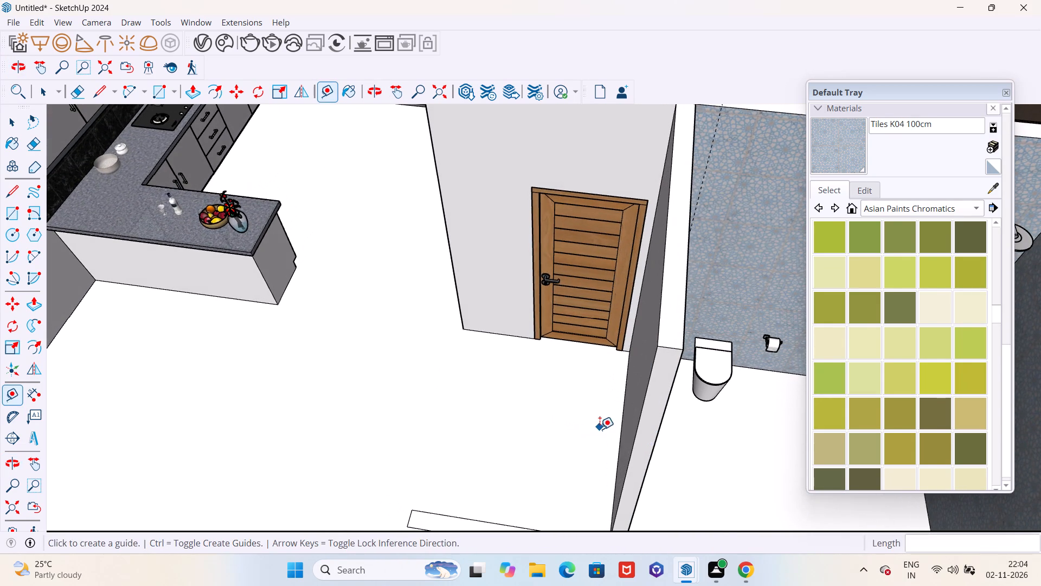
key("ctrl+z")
Within their group, move the towel, rail and both hooks about 5 9/16" along the partition towards the washroom's back wall, and close the group.
scroll(580, 419, "down", 9)
middle_click_drag(542, 431, 927, 337)
scroll(747, 284, "up", 3)
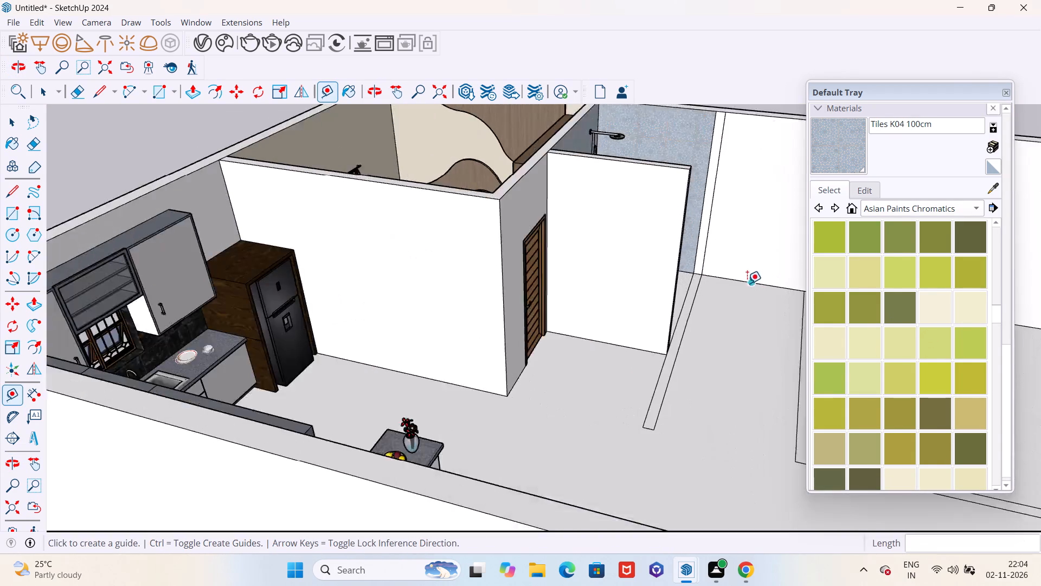
scroll(747, 283, "up", 8)
scroll(635, 291, "down", 4)
middle_click_drag(638, 297, 690, 302)
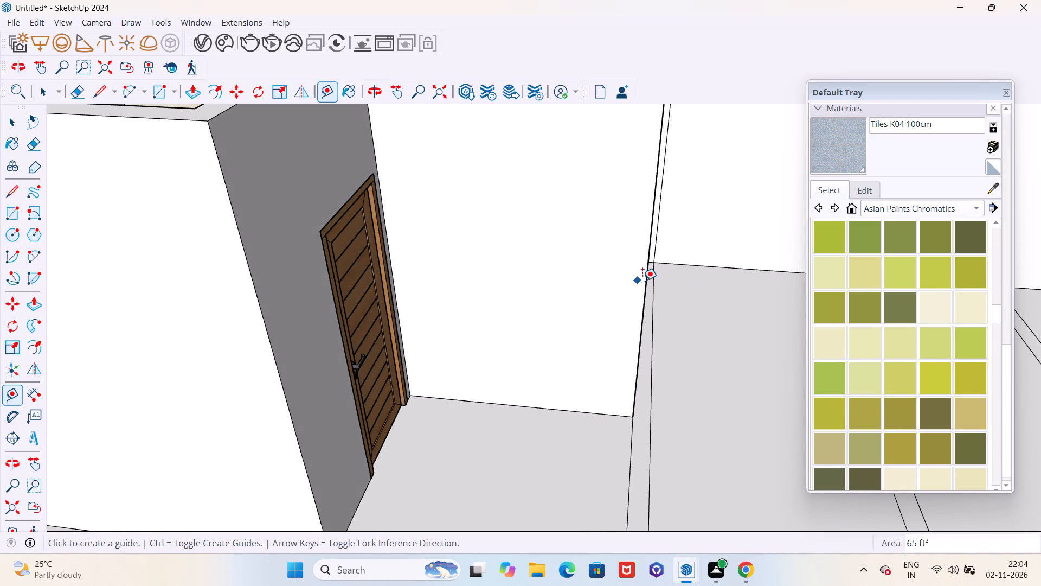
scroll(629, 297, "down", 6)
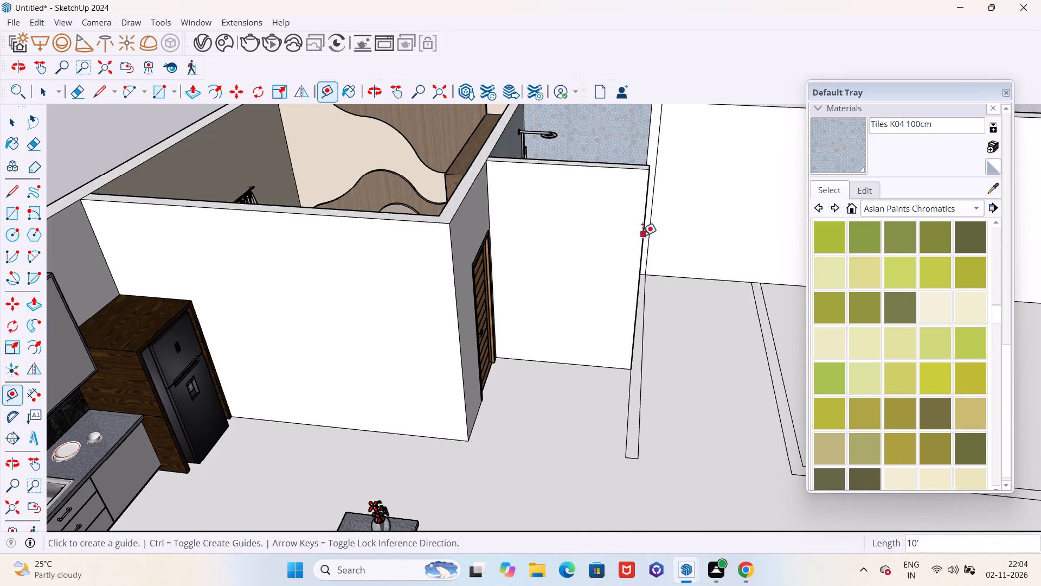
scroll(646, 174, "up", 3)
scroll(610, 319, "down", 6)
middle_click_drag(552, 338, 229, 348)
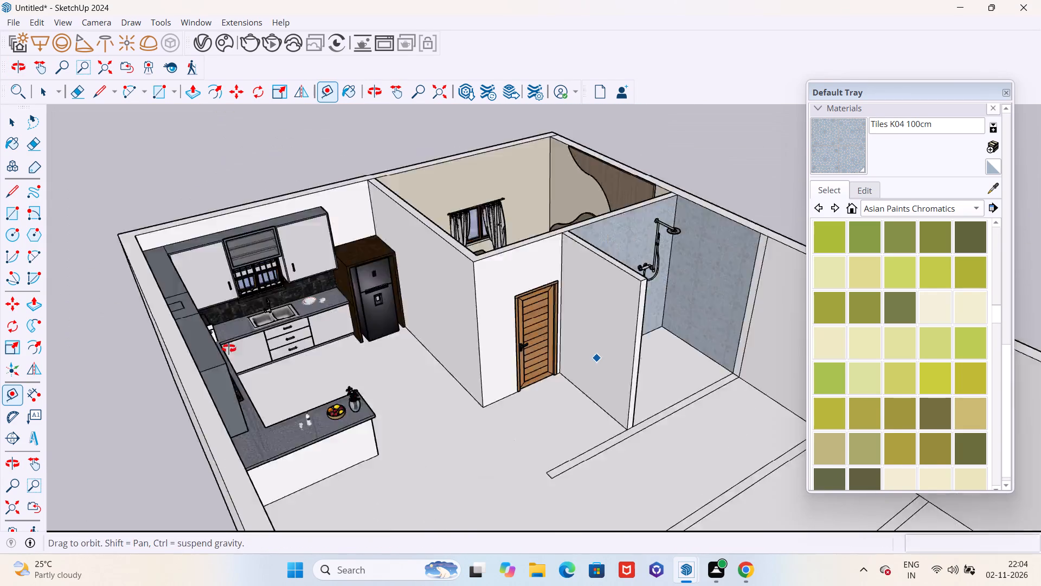
middle_click_drag(229, 348, 197, 350)
middle_click_drag(593, 339, 293, 353)
scroll(451, 344, "up", 12)
key("space")
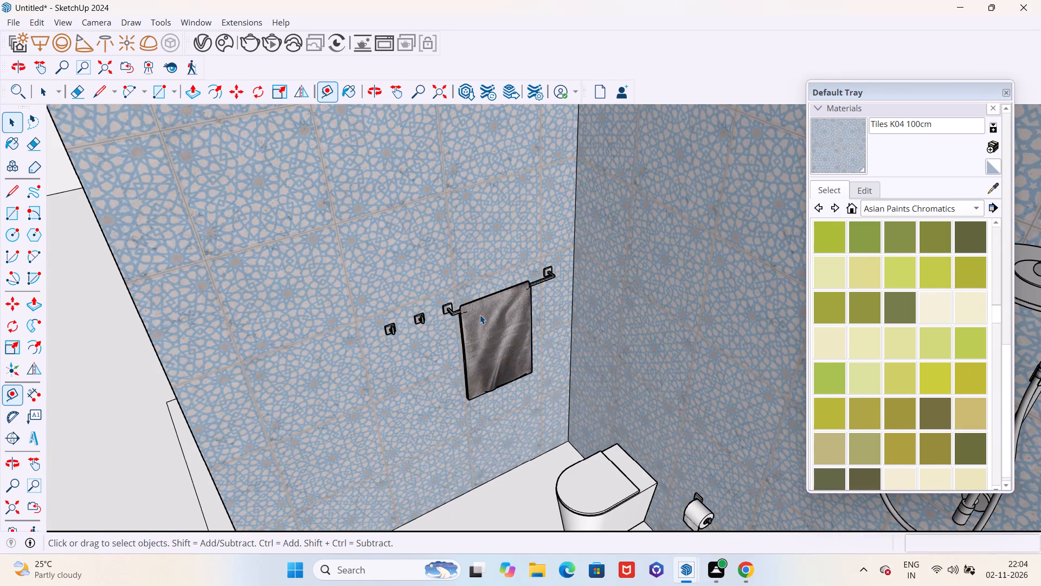
left_click(480, 315)
double_click(480, 314)
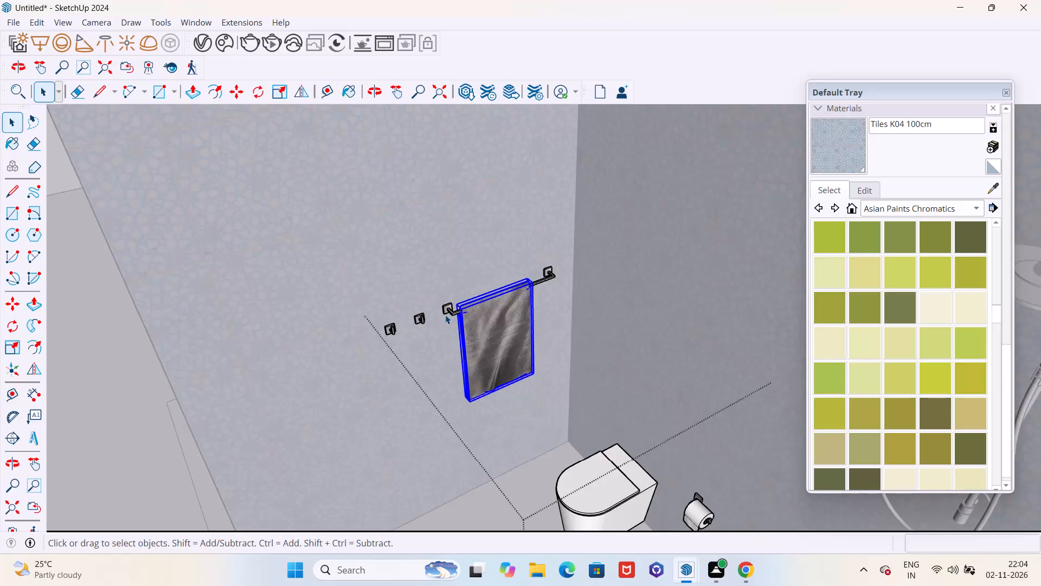
left_click(447, 311, "shift")
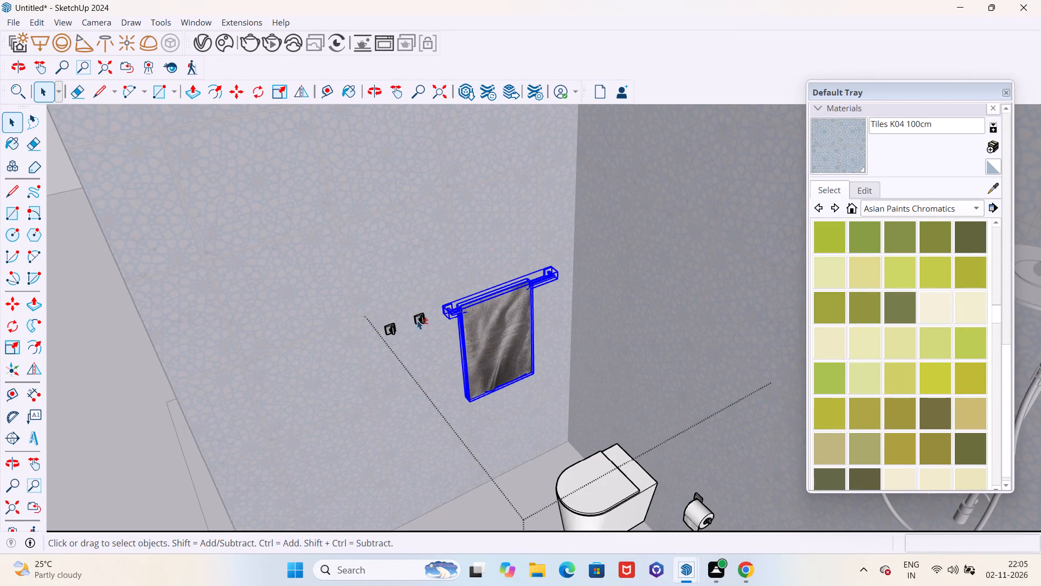
left_click(417, 320, "shift")
left_click(393, 329, "shift")
key("m")
left_click(440, 488)
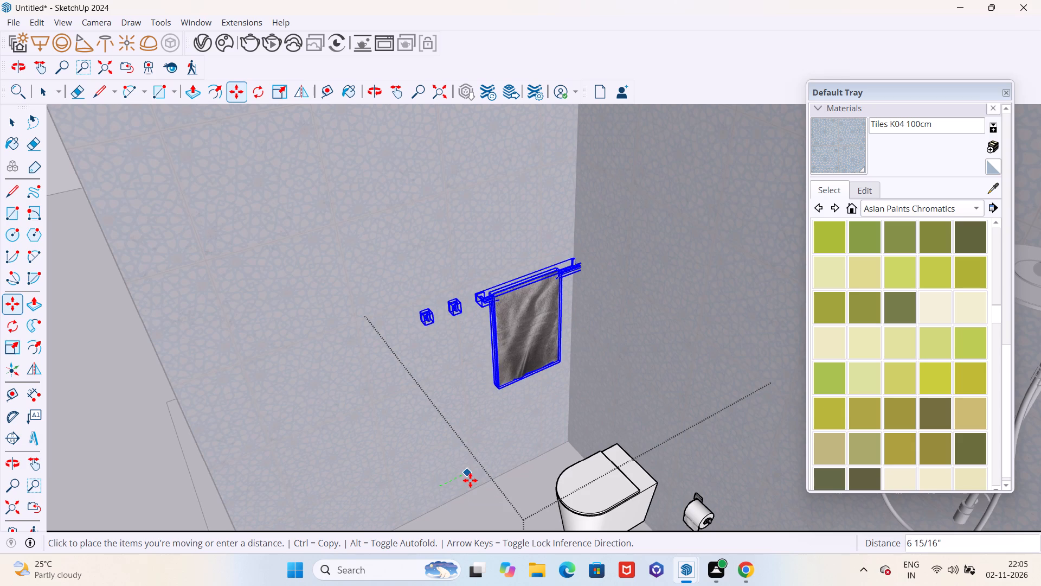
left_click(464, 481)
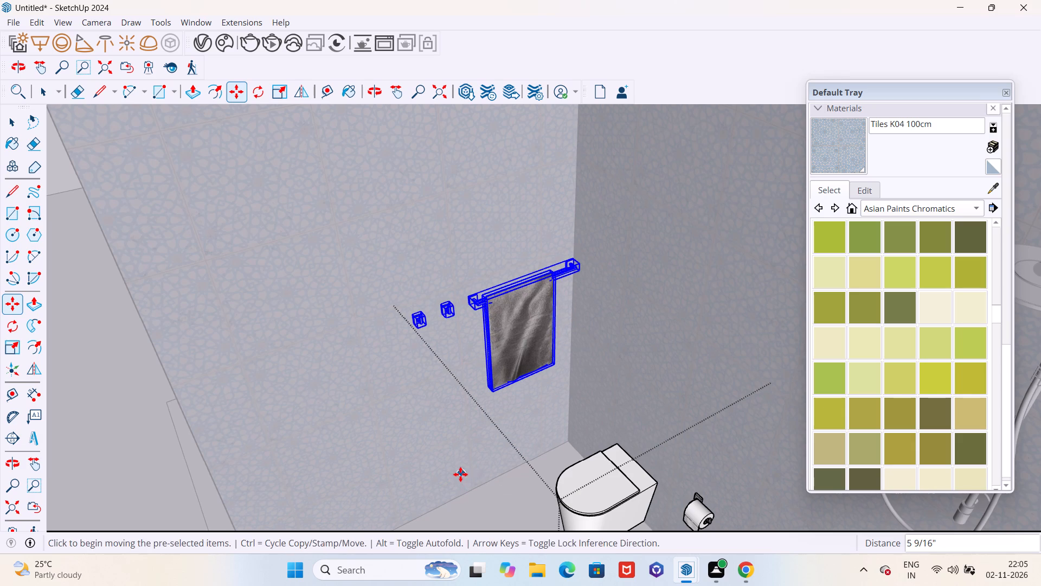
key("space")
scroll(457, 441, "down", 5)
left_click(209, 380)
Delete the hook farthest from the towel rail inside the accessories group, and close the group.
scroll(410, 387, "up", 3)
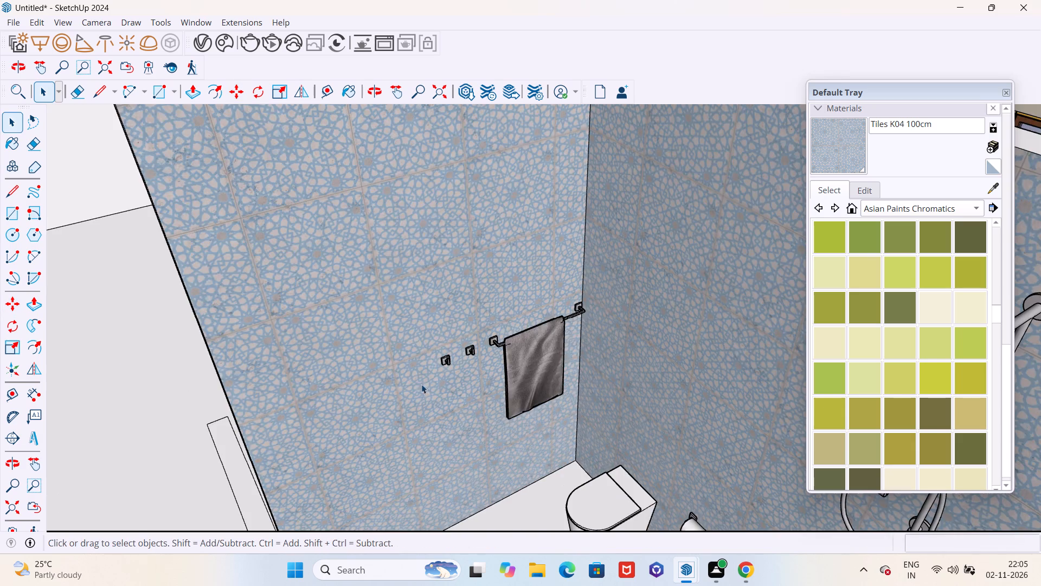
scroll(421, 384, "up", 5)
left_click(450, 360)
triple_click(450, 354)
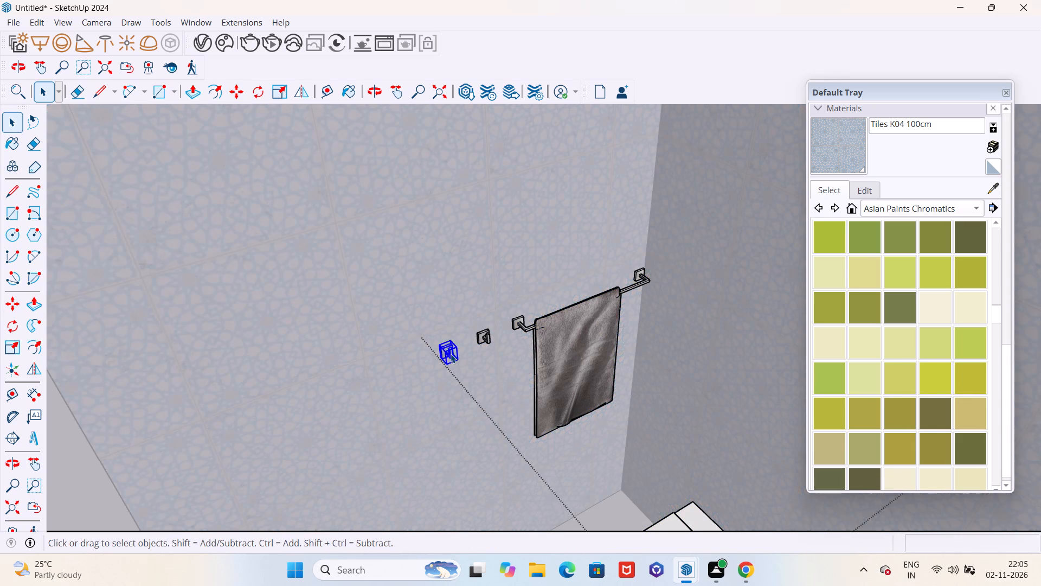
key("Delete")
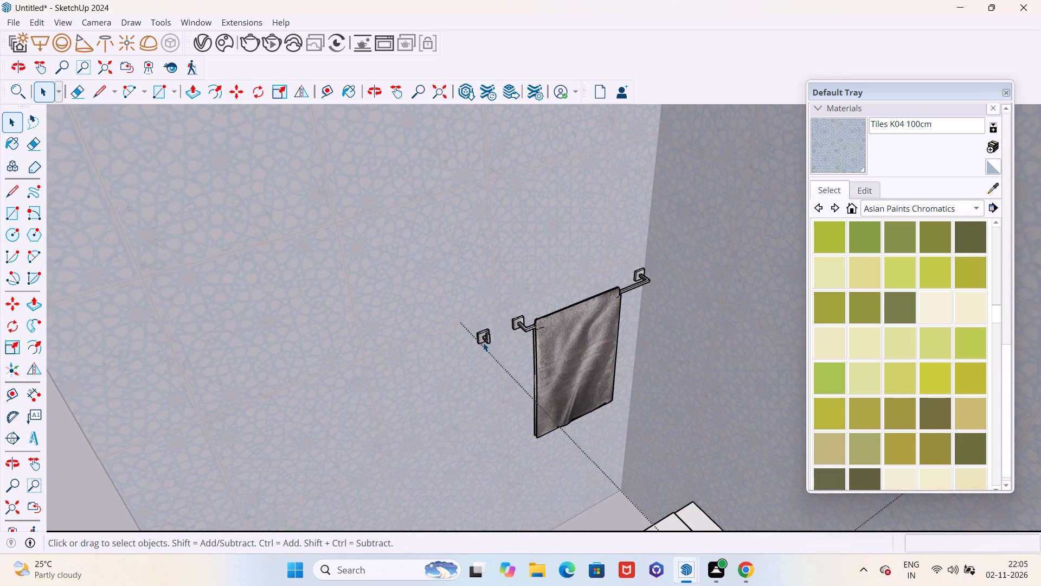
left_click(483, 342)
key("Escape")
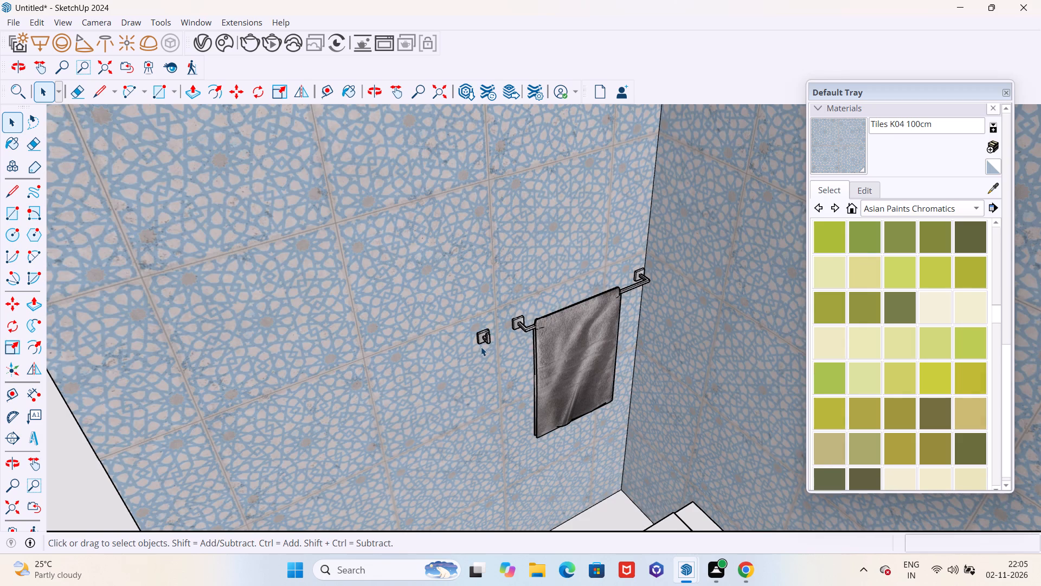
Place a vertical guide on the partition's untiled outer face, 4" in from its free end edge.
key("space")
scroll(527, 383, "down", 13)
middle_click_drag(325, 399, 813, 388)
scroll(695, 412, "down", 7)
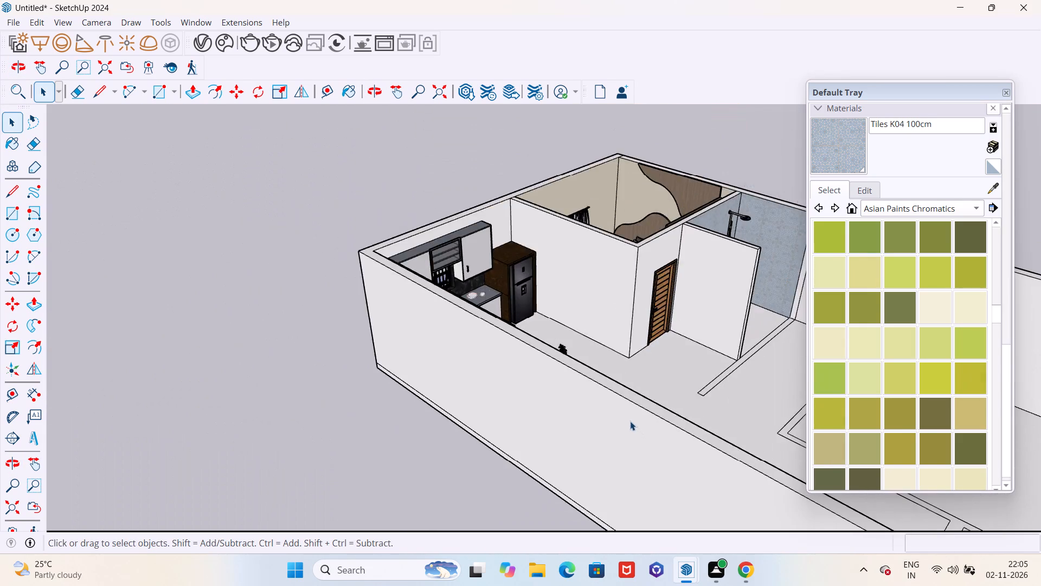
scroll(630, 421, "down", 4)
middle_click_drag(609, 420, 782, 409)
scroll(705, 292, "up", 10)
key("t")
scroll(650, 284, "up", 5)
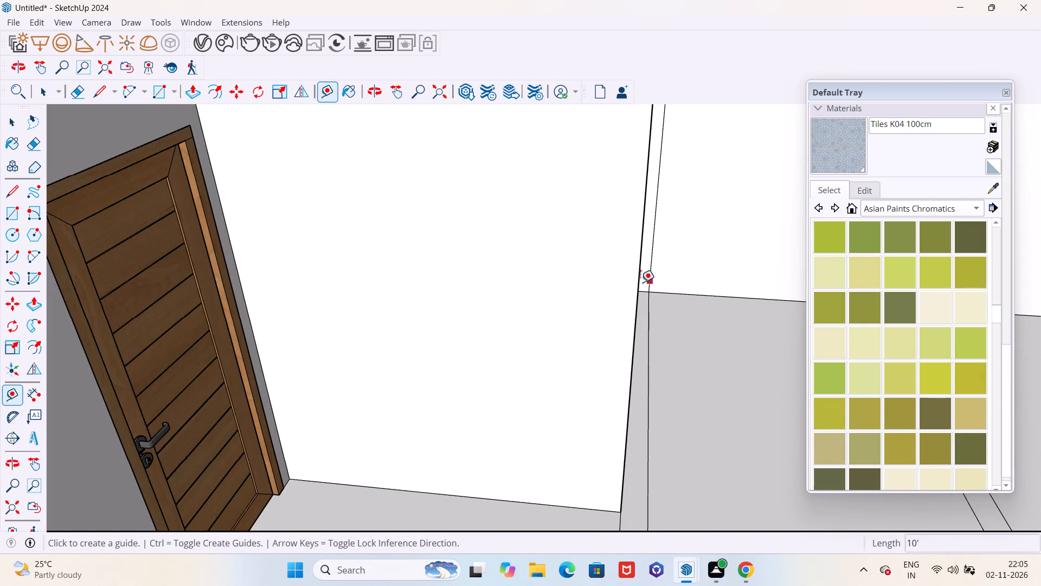
left_click(638, 282)
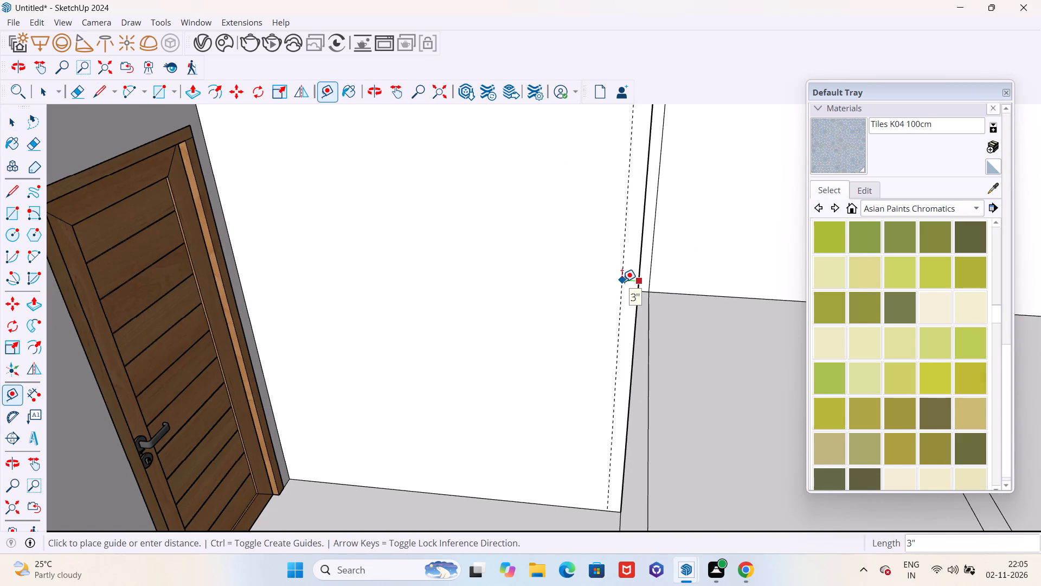
type("4\"")
key("Return")
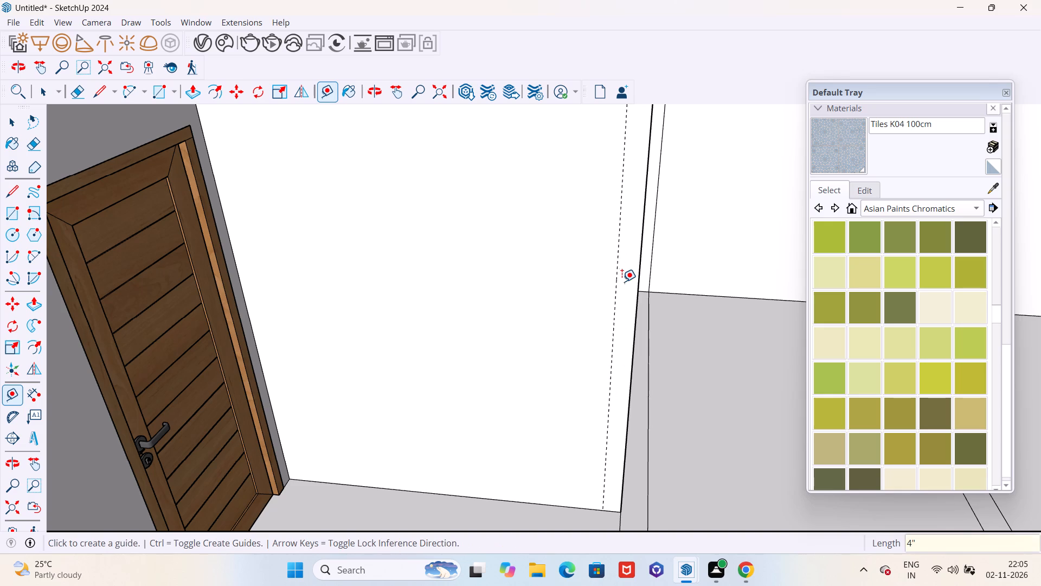
Place a second vertical guide on the partition's outer face, 2'6" further in from the 4" guide.
left_click(619, 282)
type("2'6\"")
key("Return")
scroll(569, 292, "down", 11)
middle_click_drag(571, 311, 554, 323)
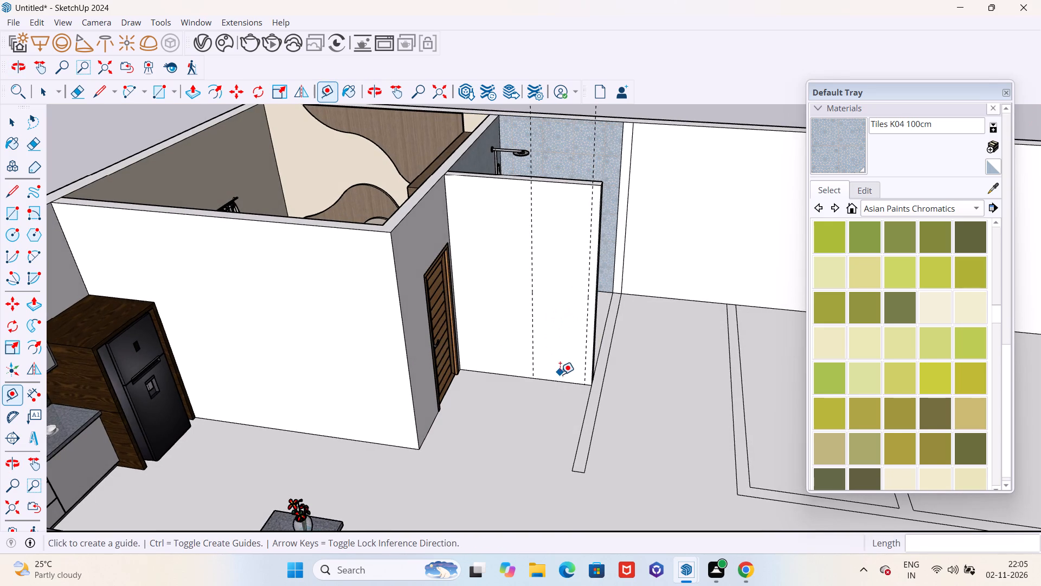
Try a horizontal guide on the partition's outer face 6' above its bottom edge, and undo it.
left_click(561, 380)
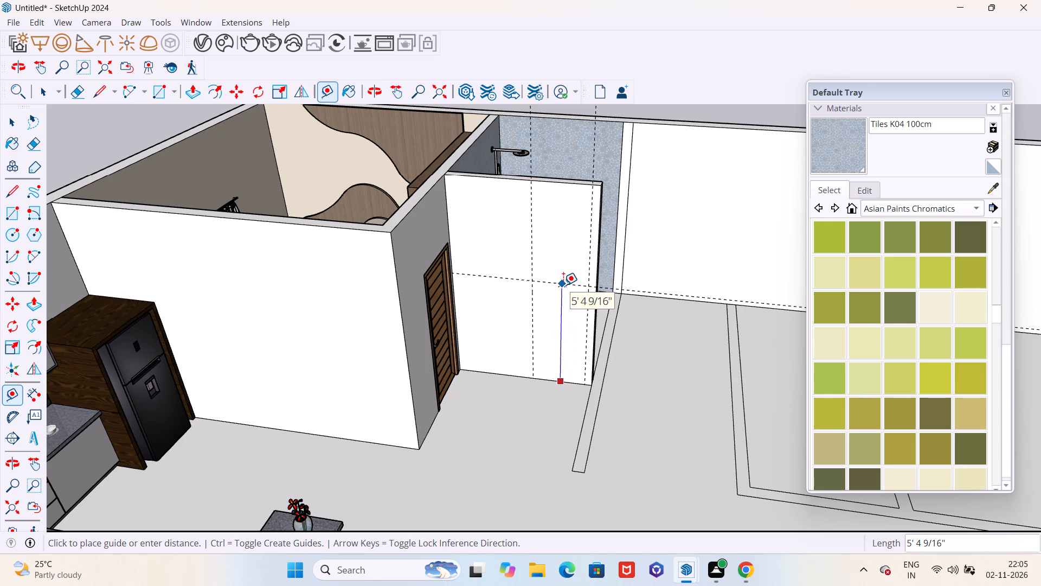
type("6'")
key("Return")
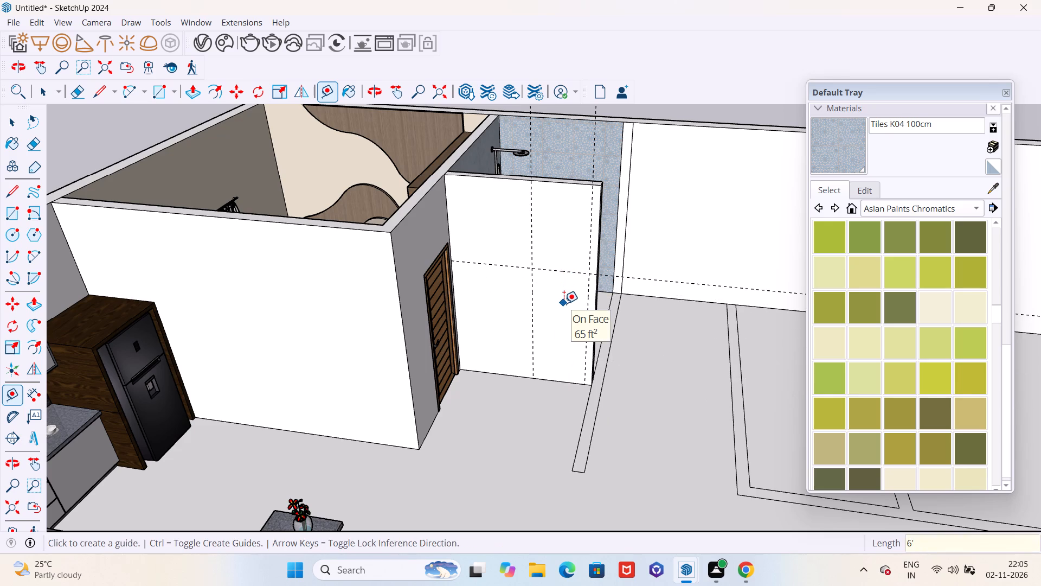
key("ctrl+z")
Place a horizontal guide on the partition's outer face, 7' above its bottom edge.
left_click_drag(558, 382, 558, 375)
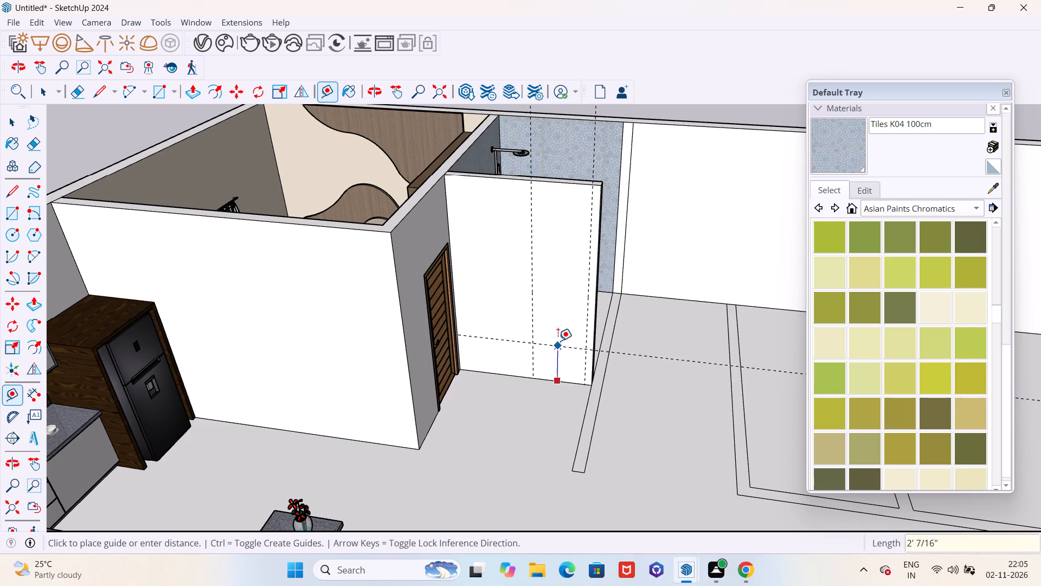
key("7")
key("apostrophe")
key("Return")
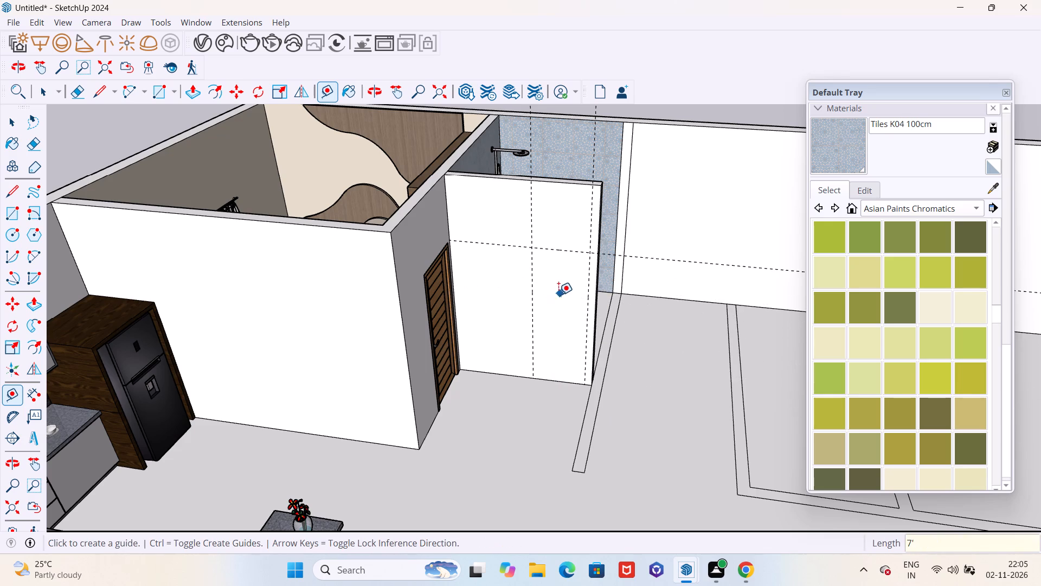
Draw a doorway rectangle on the partition's outer face between the two vertical guides, from the 7' guide down to the floor.
key("r")
left_click(534, 246)
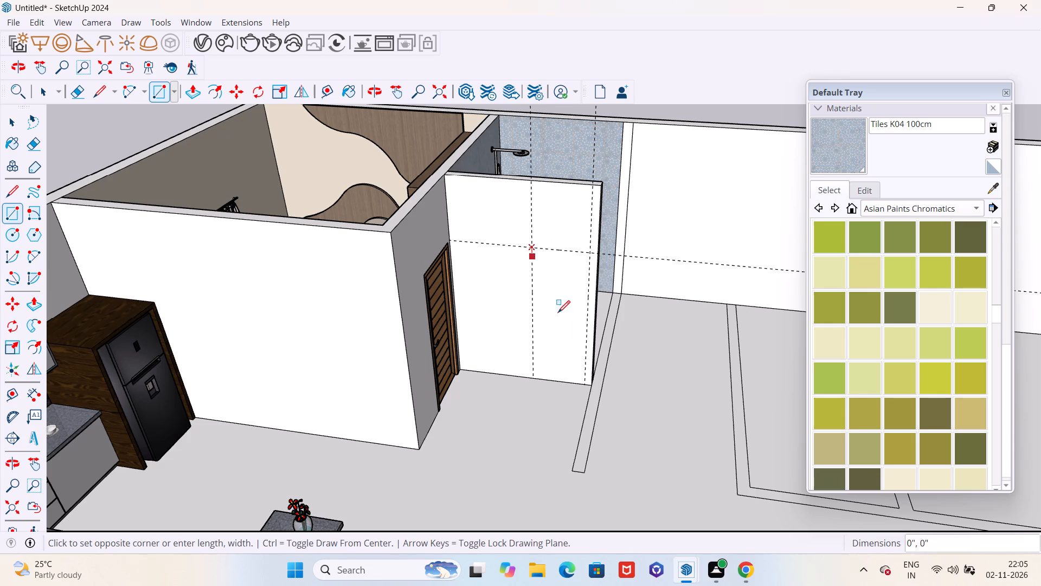
scroll(582, 386, "up", 8)
left_click(590, 386)
scroll(570, 421, "down", 3)
scroll(569, 425, "up", 2)
scroll(569, 425, "down", 2)
middle_click_drag(558, 428, 390, 483)
scroll(394, 483, "down", 7)
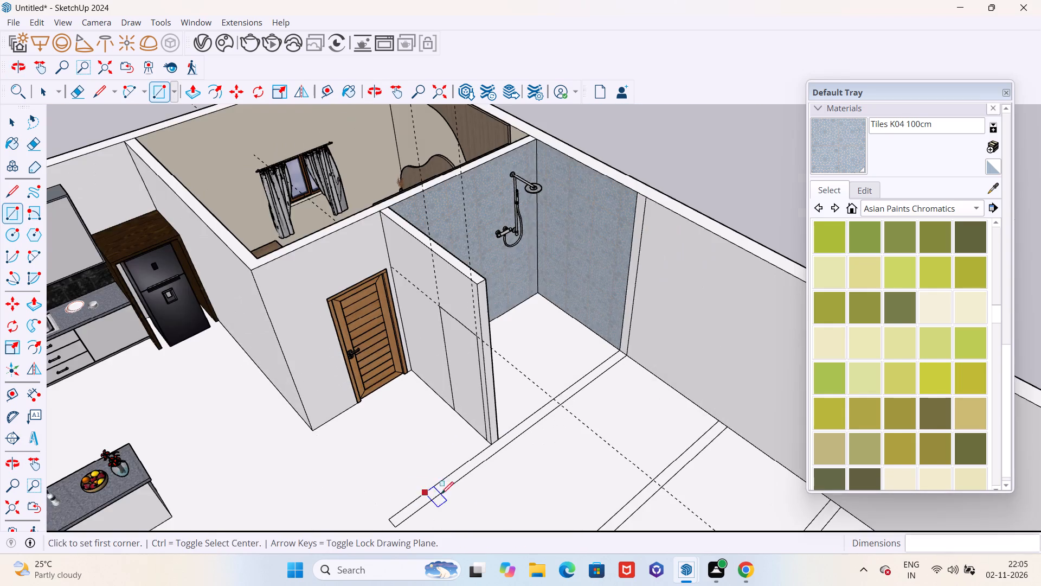
middle_click_drag(479, 472, 457, 477)
Push the doorway rectangle through the partition's full thickness to cut an open doorway into the washroom.
key("p")
scroll(454, 413, "up", 4)
left_click(468, 380)
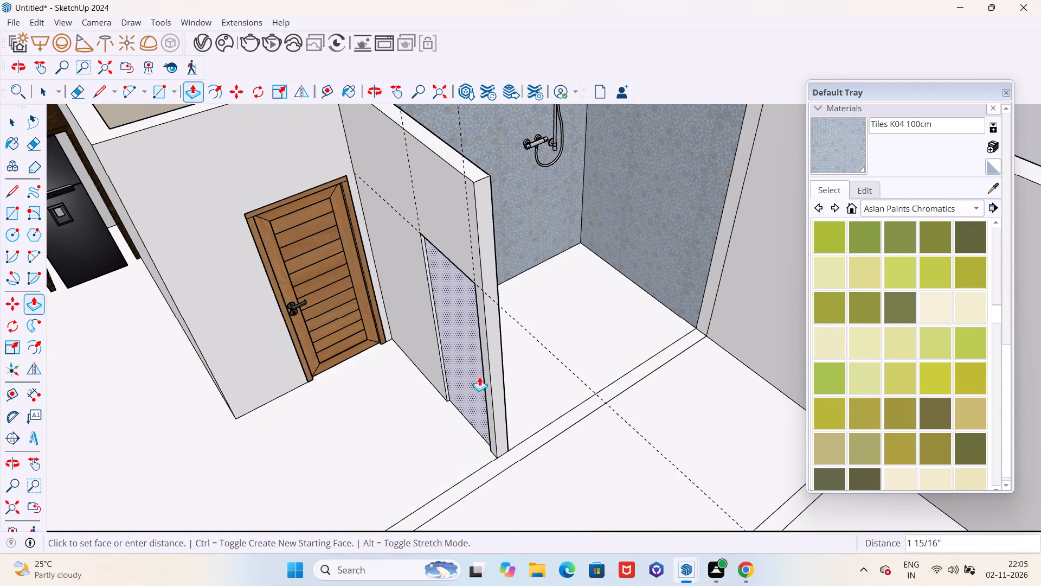
left_click(505, 374)
scroll(494, 399, "up", 1)
scroll(492, 404, "down", 4)
middle_click_drag(504, 410, 211, 383)
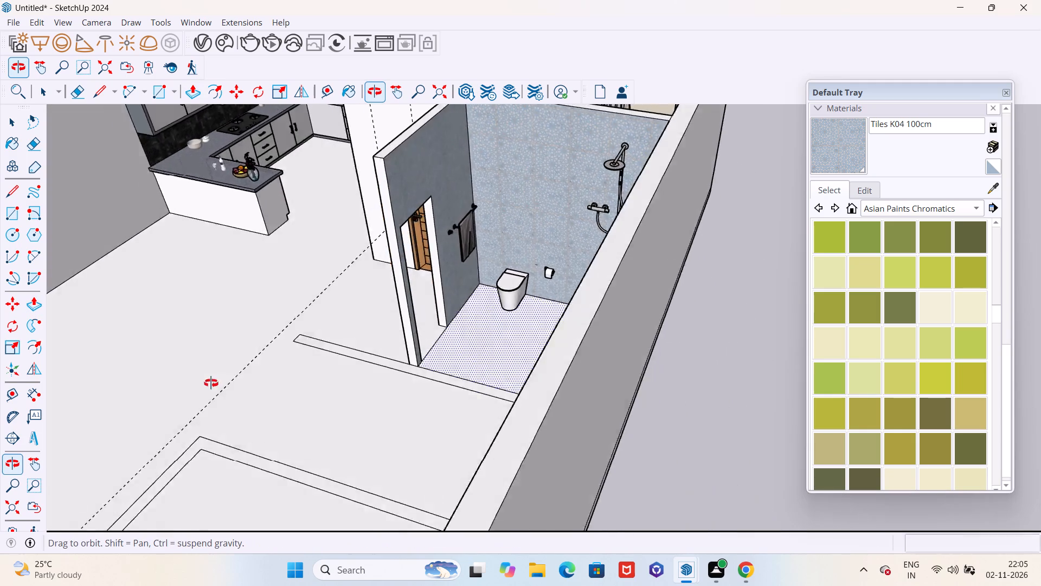
middle_click_drag(211, 383, 626, 364)
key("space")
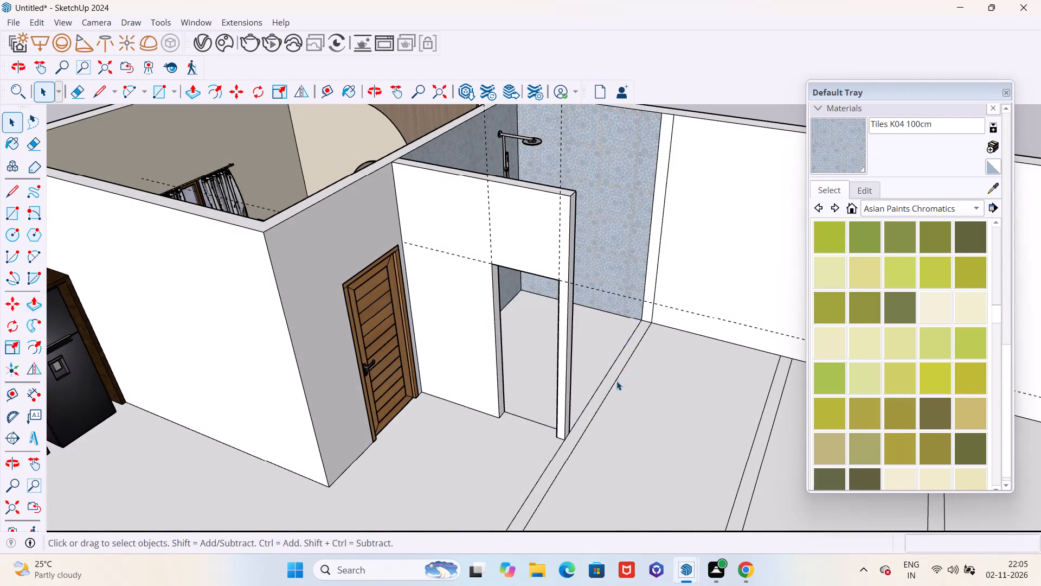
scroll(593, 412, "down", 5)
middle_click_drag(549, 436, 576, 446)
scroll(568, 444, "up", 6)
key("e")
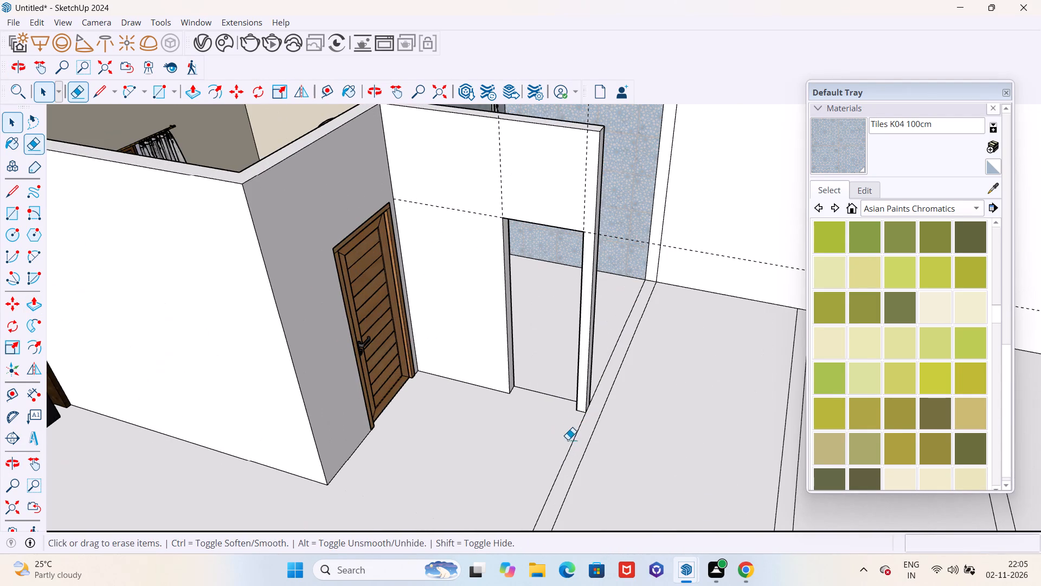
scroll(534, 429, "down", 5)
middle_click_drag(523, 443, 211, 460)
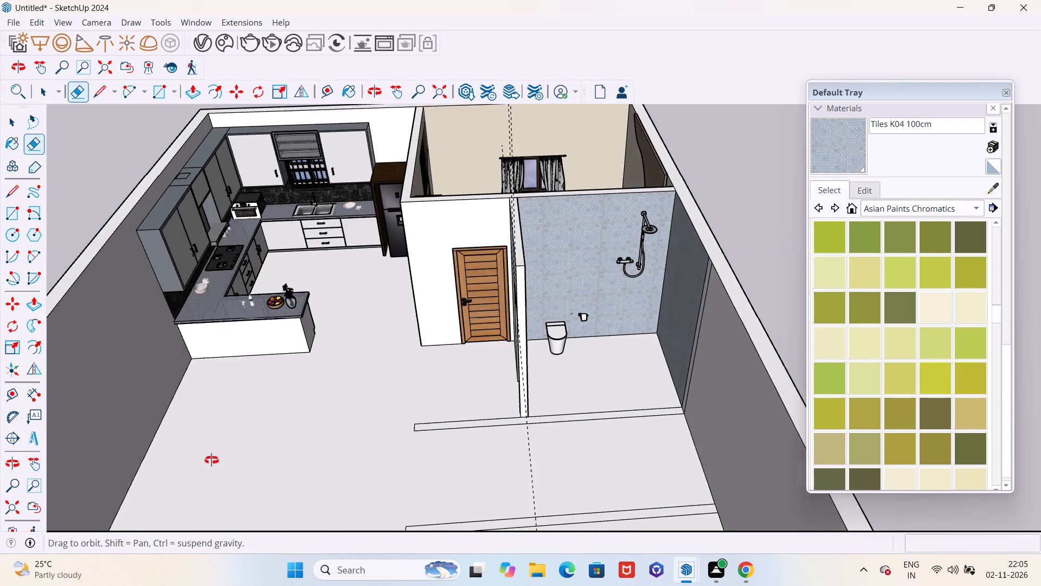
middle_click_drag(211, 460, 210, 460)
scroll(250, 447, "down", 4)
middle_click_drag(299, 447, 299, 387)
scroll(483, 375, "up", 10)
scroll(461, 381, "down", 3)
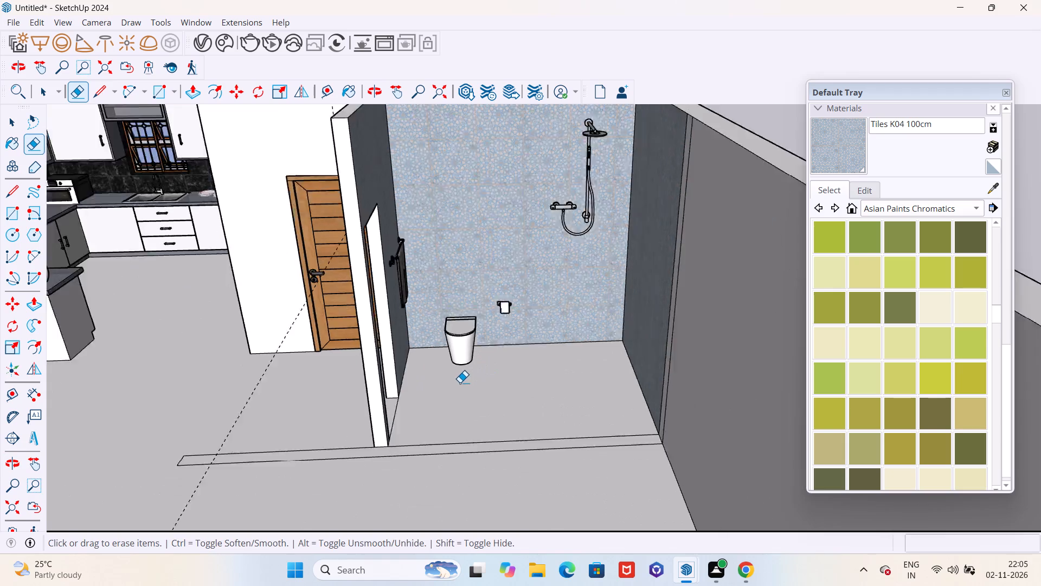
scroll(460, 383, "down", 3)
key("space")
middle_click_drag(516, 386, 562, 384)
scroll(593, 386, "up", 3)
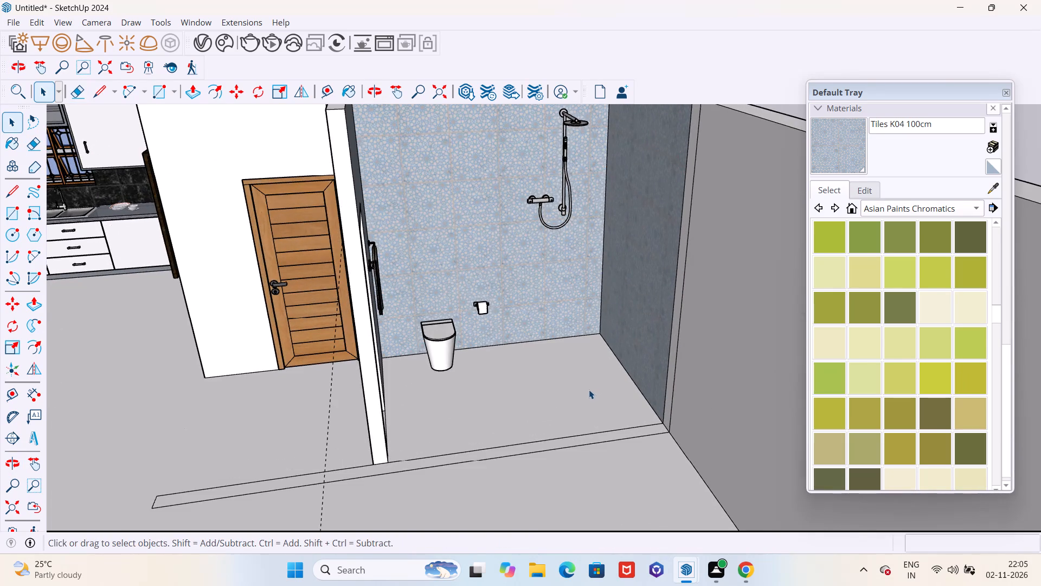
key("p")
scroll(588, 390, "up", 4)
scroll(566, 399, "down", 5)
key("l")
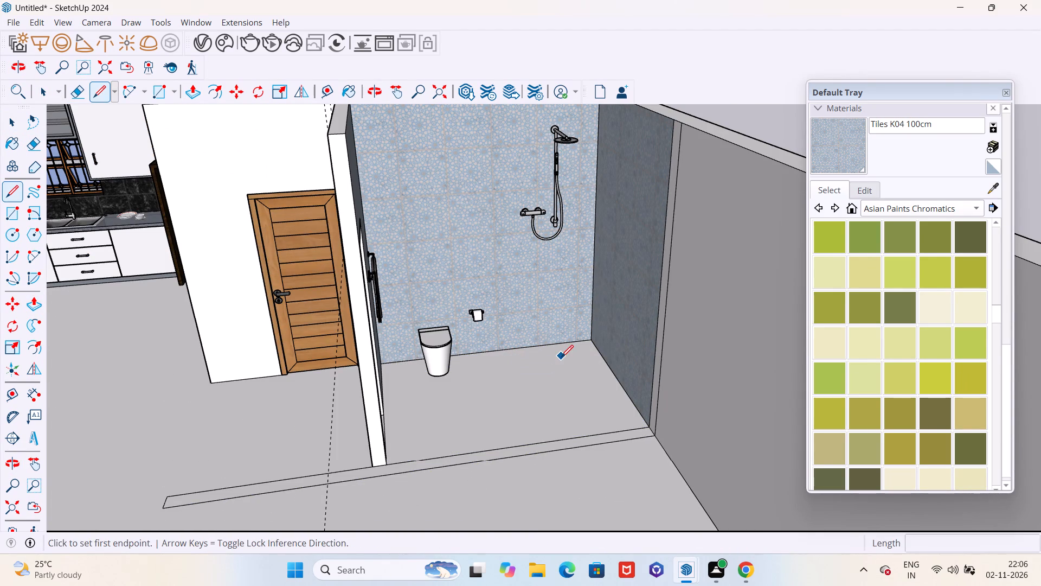
Place a guide on the washroom floor 4' in from the tiled side wall next to the shower.
key("t")
left_click(618, 382)
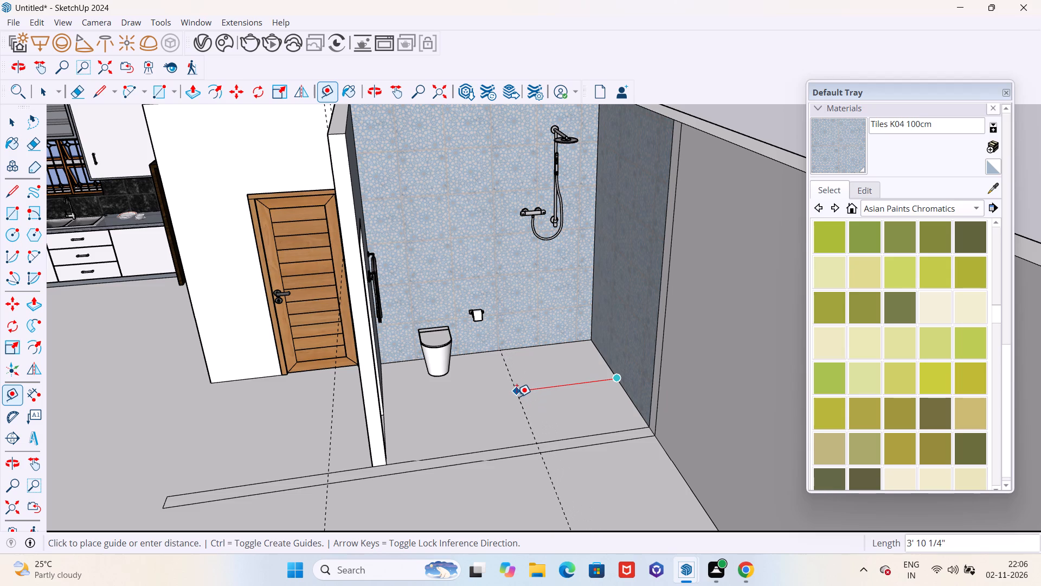
key("4")
key("apostrophe")
key("Return")
middle_click_drag(524, 403, 477, 430)
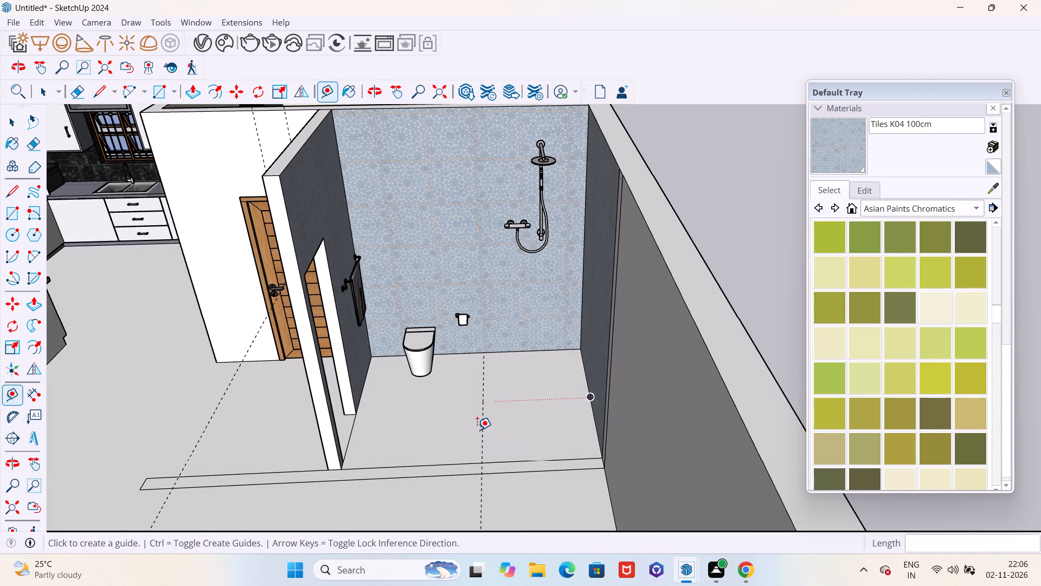
Draw a 6' 6" line along the guide across the washroom floor to separate the shower area.
key("l")
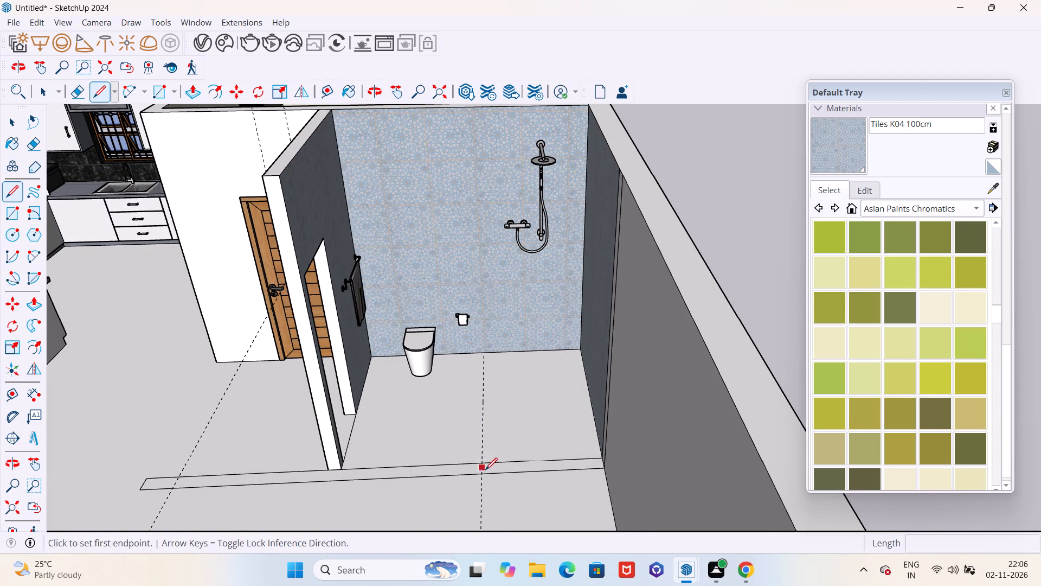
left_click(483, 462)
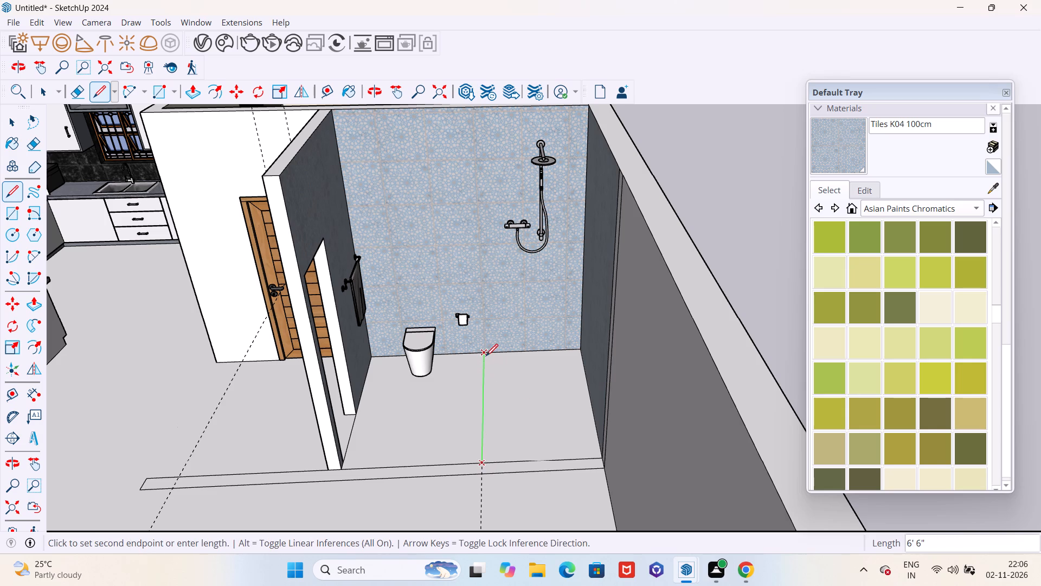
left_click(486, 356)
middle_click_drag(525, 398, 536, 401)
key("space")
Push the shower floor area down 4" below the rest of the washroom floor.
scroll(536, 402, "down", 2)
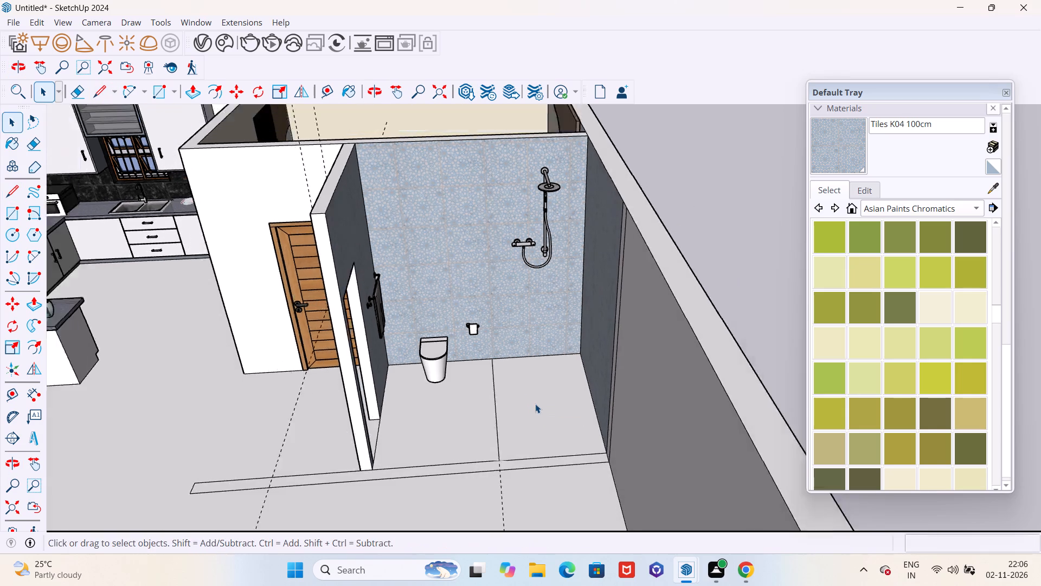
scroll(535, 404, "down", 2)
middle_click_drag(535, 405, 553, 406)
key("p")
left_click(551, 406)
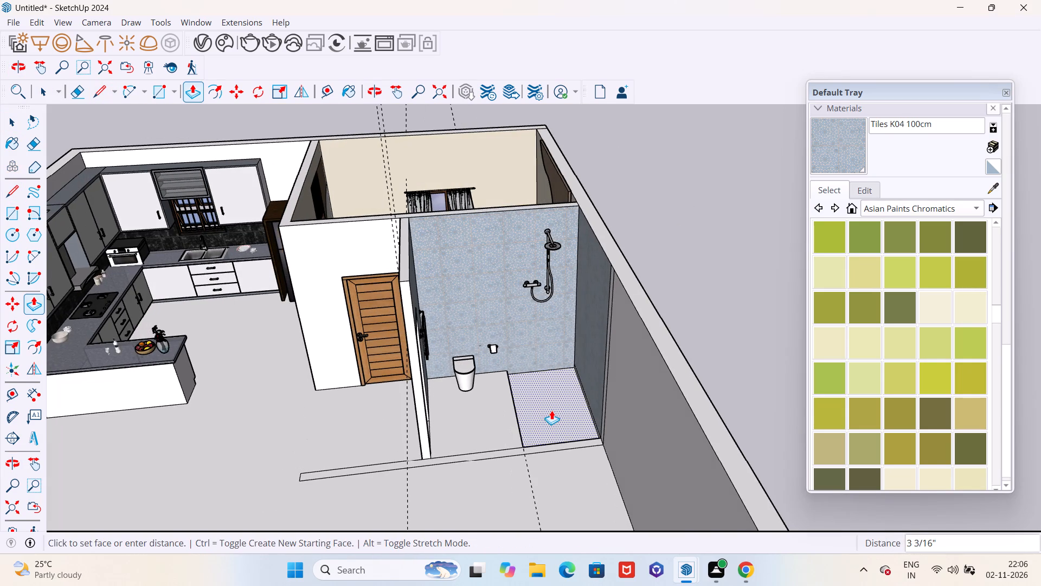
type("4\"")
key("Return")
Erase the edge between the tiled side wall and the untiled strip below it in the shower recess.
middle_click_drag(550, 416, 642, 355)
scroll(625, 374, "up", 8)
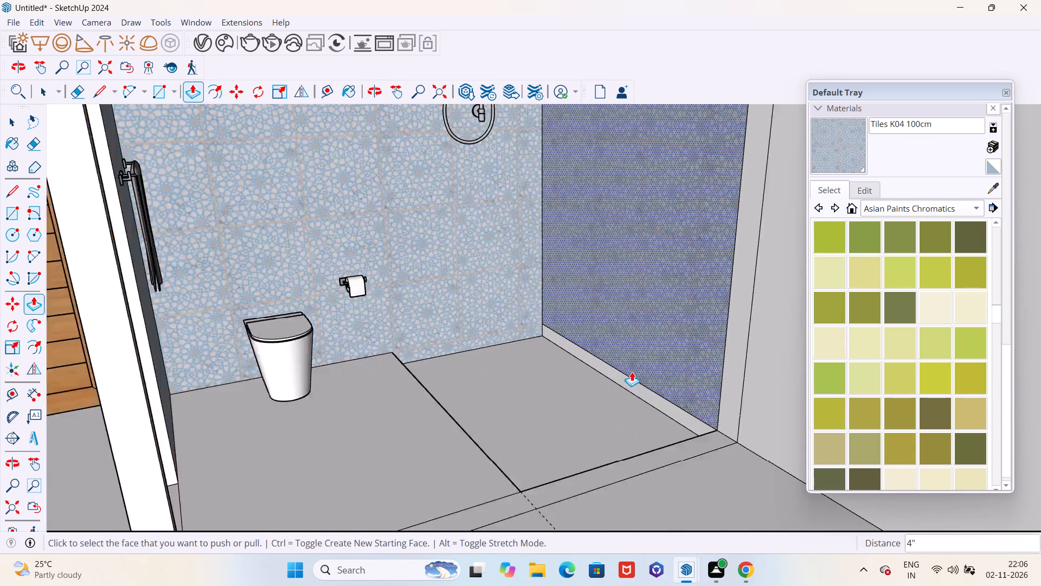
scroll(632, 372, "up", 8)
key("space")
type("e")
left_click(637, 388)
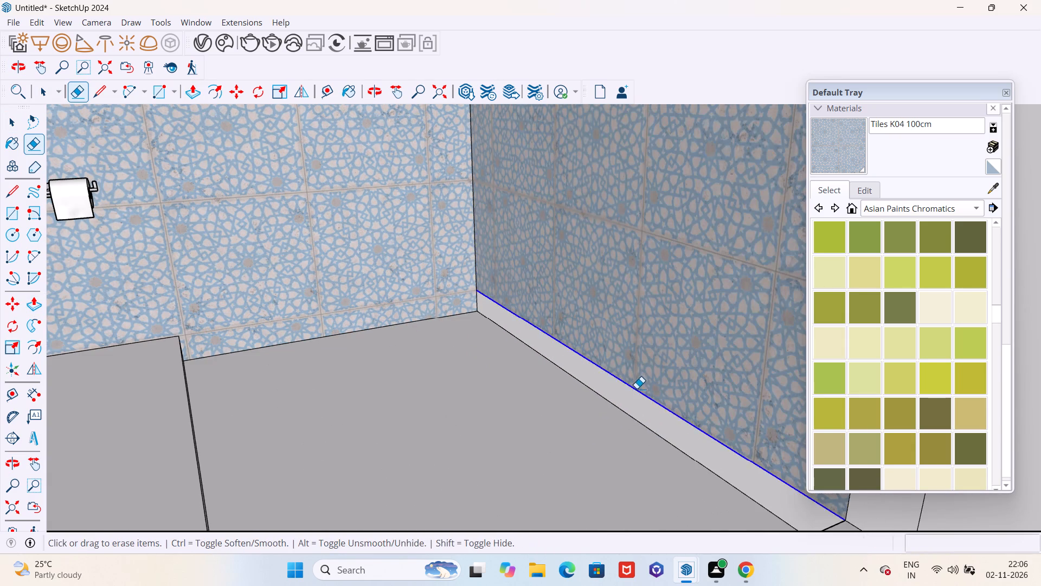
Examine the sunken shower floor and the bases of the surrounding washroom walls from several angles.
scroll(596, 364, "down", 4)
middle_click_drag(555, 393, 680, 439)
scroll(628, 410, "down", 2)
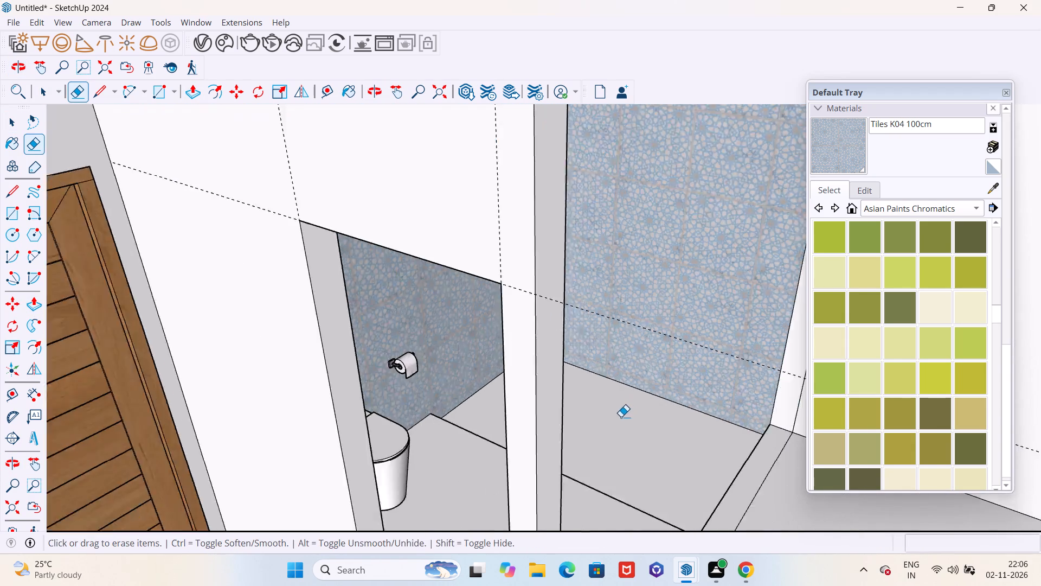
scroll(621, 417, "down", 9)
middle_click_drag(518, 434, 877, 516)
scroll(629, 333, "up", 11)
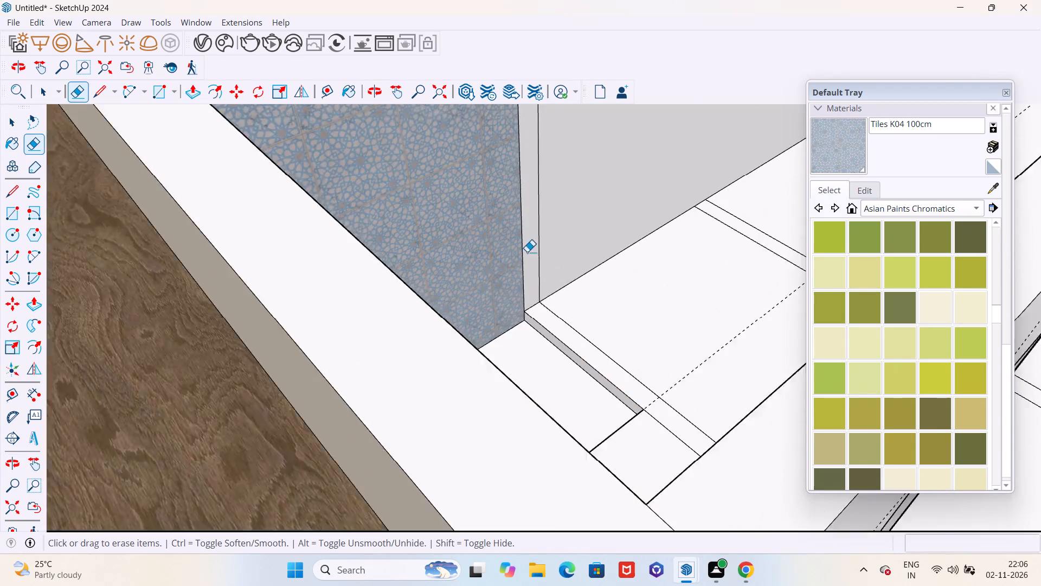
middle_click_drag(551, 276, 384, 326)
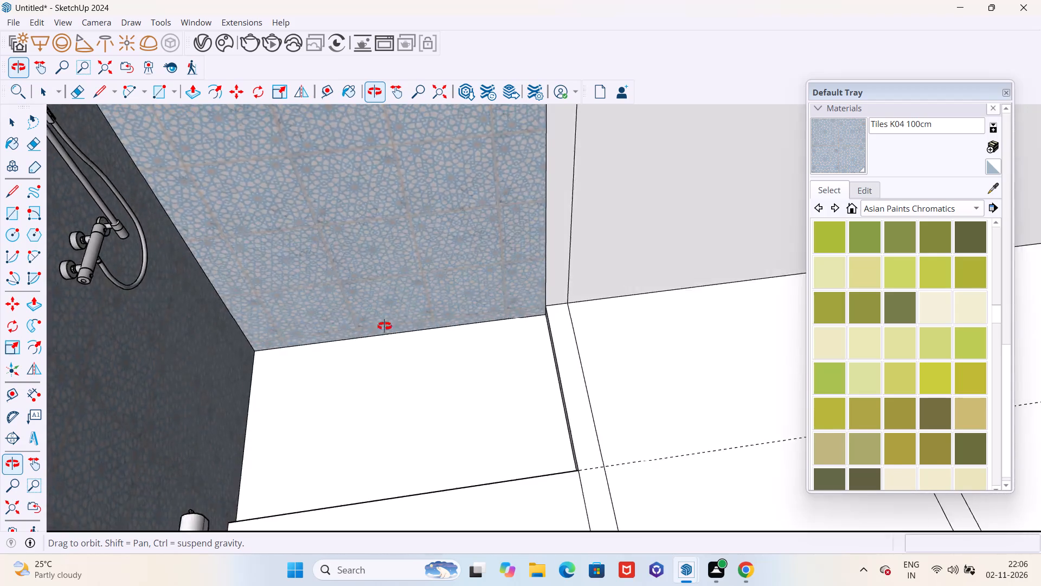
middle_click_drag(384, 326, 272, 353)
scroll(266, 353, "up", 1)
scroll(254, 347, "down", 11)
middle_click_drag(479, 431, 267, 313)
scroll(387, 278, "up", 7)
scroll(427, 358, "down", 2)
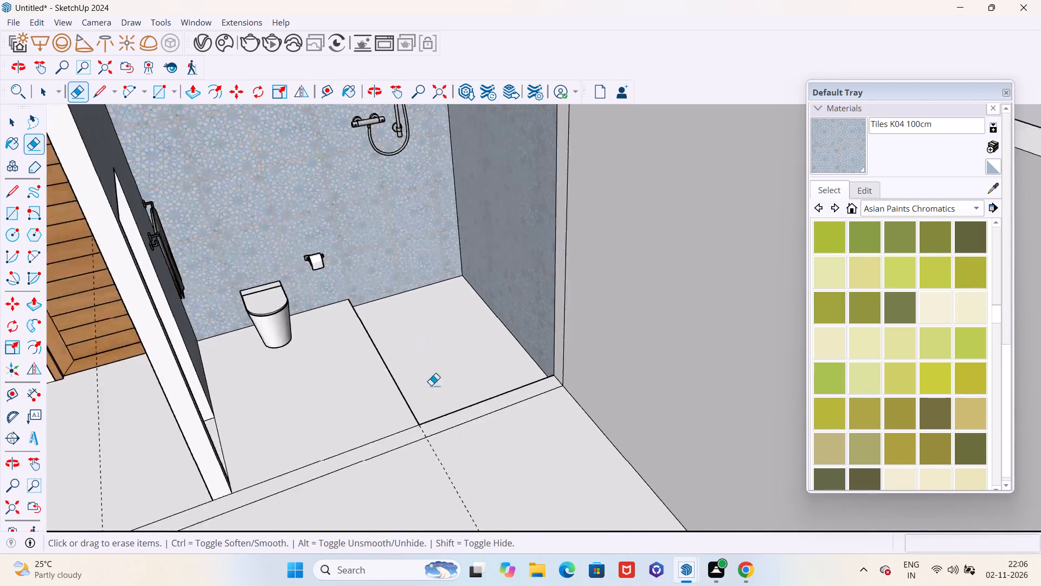
scroll(431, 385, "down", 4)
middle_click_drag(442, 409, 402, 386)
scroll(436, 356, "up", 5)
key("space")
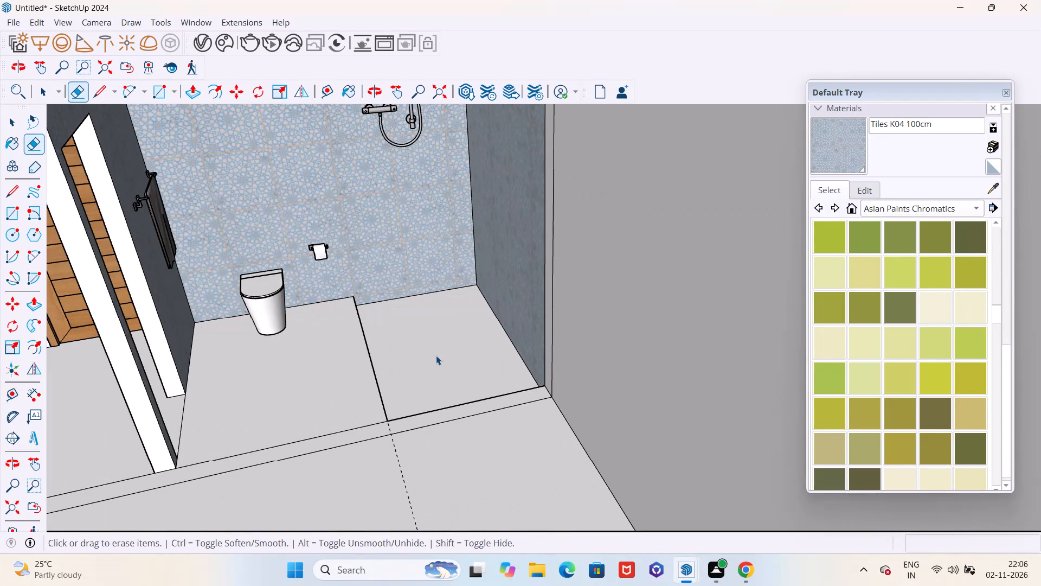
scroll(465, 365, "down", 8)
middle_click_drag(402, 355, 422, 349)
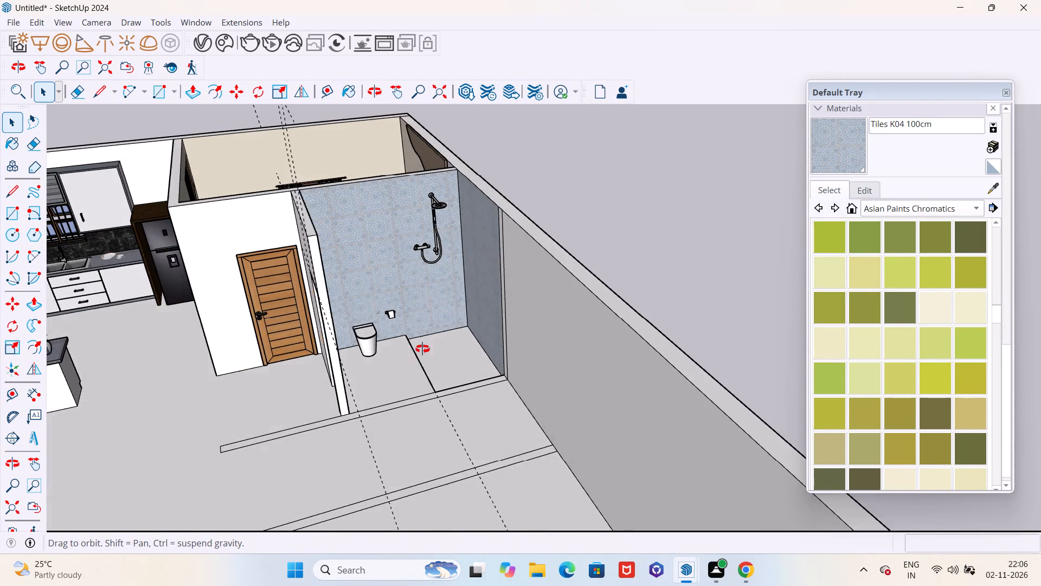
middle_click_drag(422, 349, 406, 323)
scroll(403, 328, "up", 4)
key("space")
key("space")
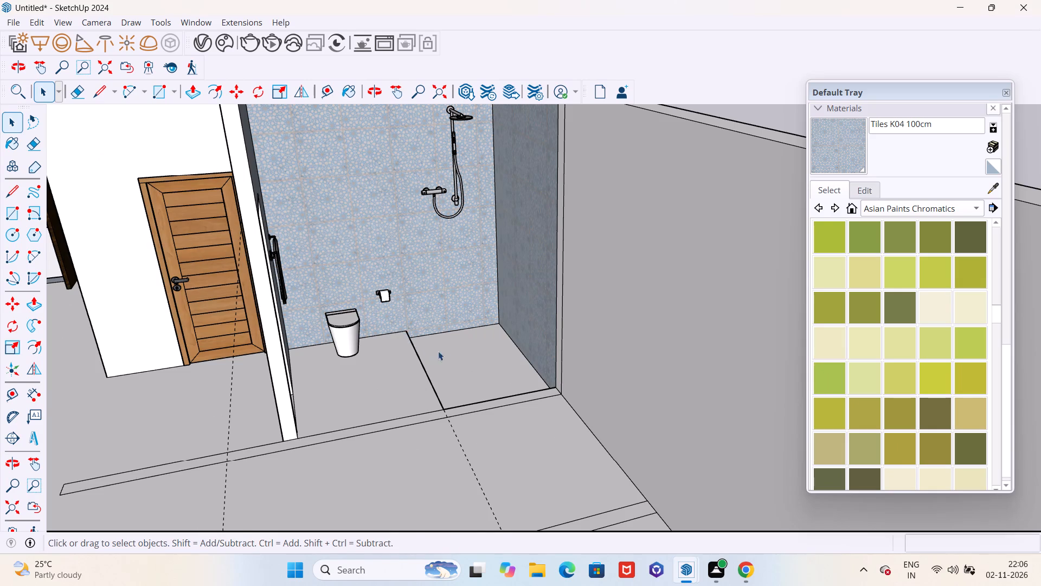
scroll(433, 373, "down", 7)
scroll(427, 342, "up", 5)
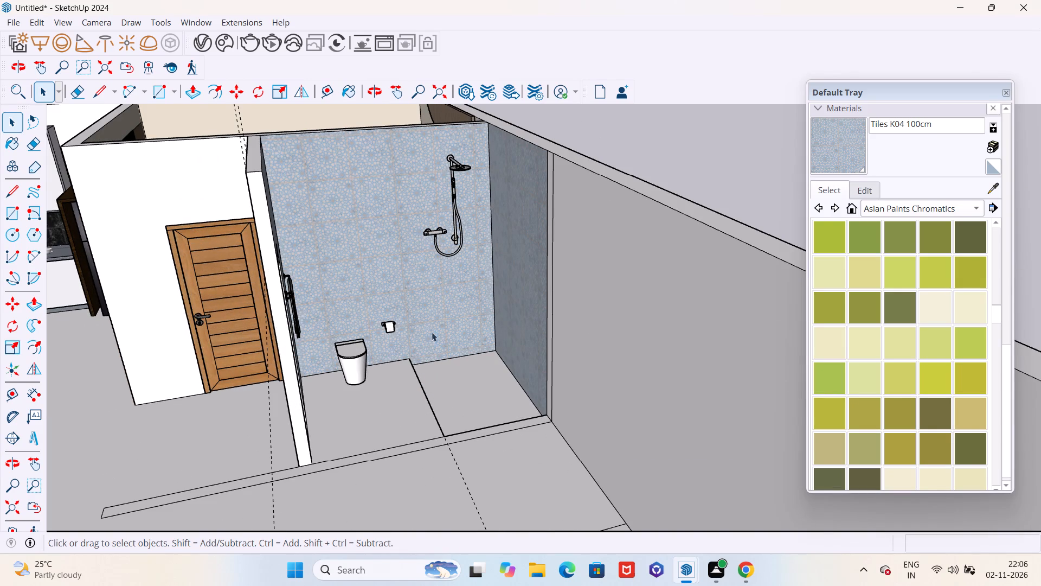
Switch to Chrome to check the luxury Bathroom model on 3D Warehouse, and return to SketchUp.
left_click(750, 576)
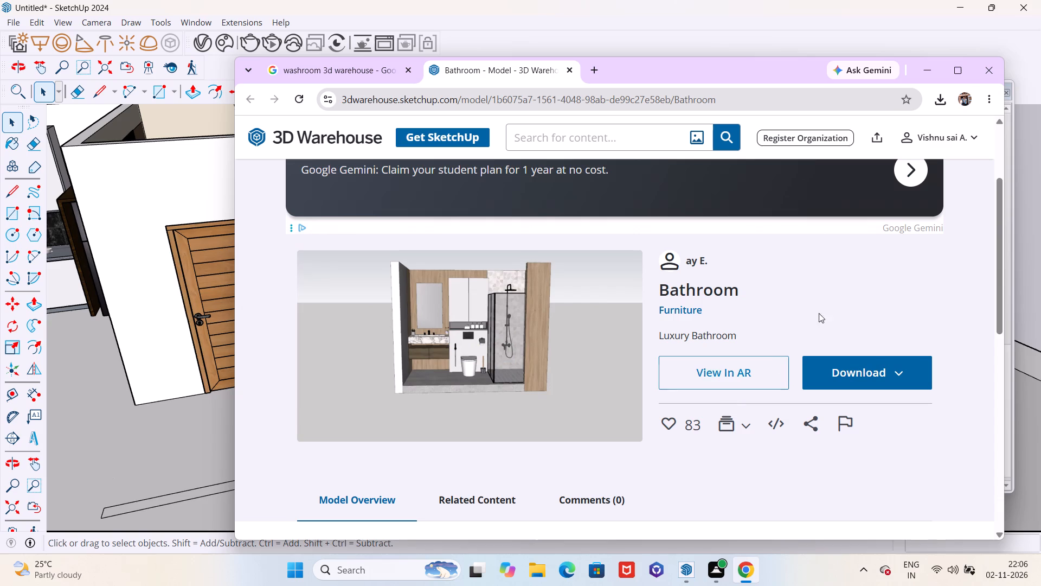
left_click(915, 66)
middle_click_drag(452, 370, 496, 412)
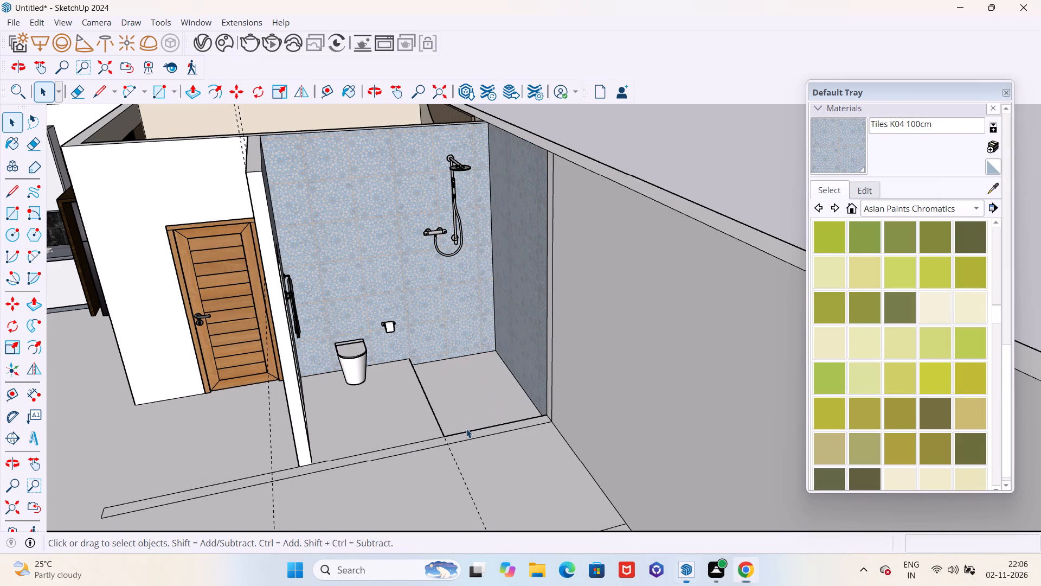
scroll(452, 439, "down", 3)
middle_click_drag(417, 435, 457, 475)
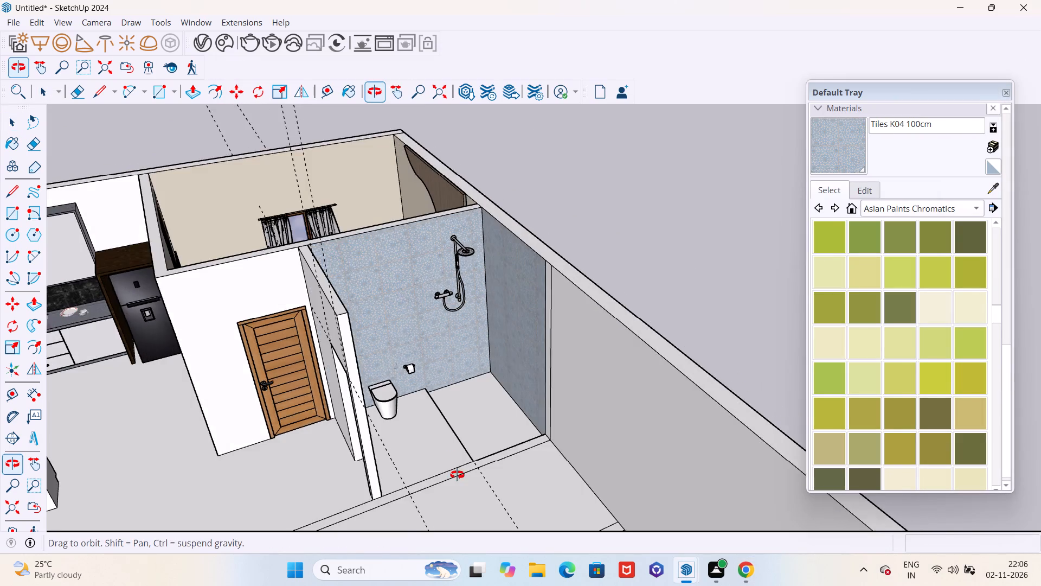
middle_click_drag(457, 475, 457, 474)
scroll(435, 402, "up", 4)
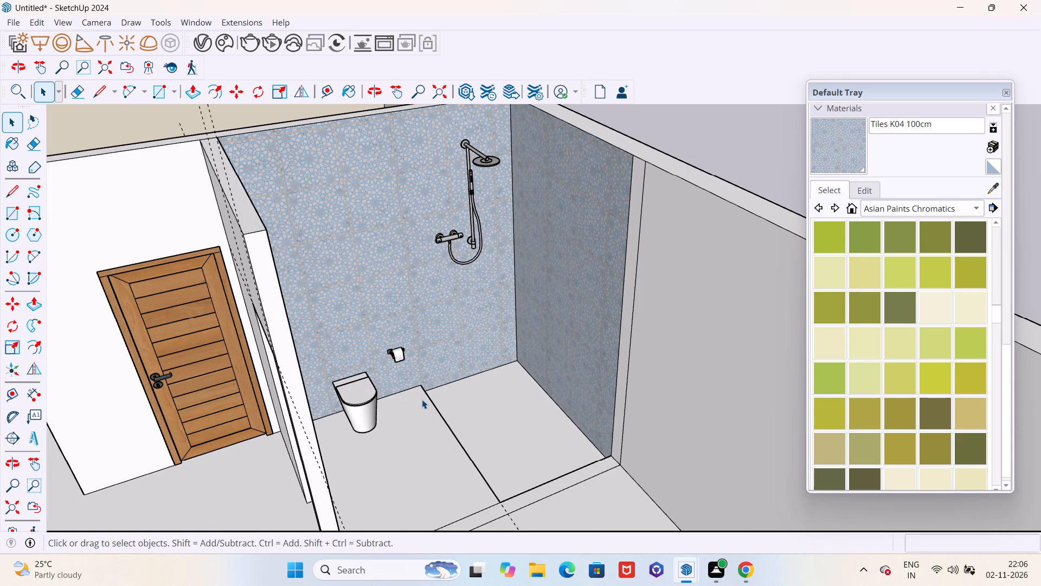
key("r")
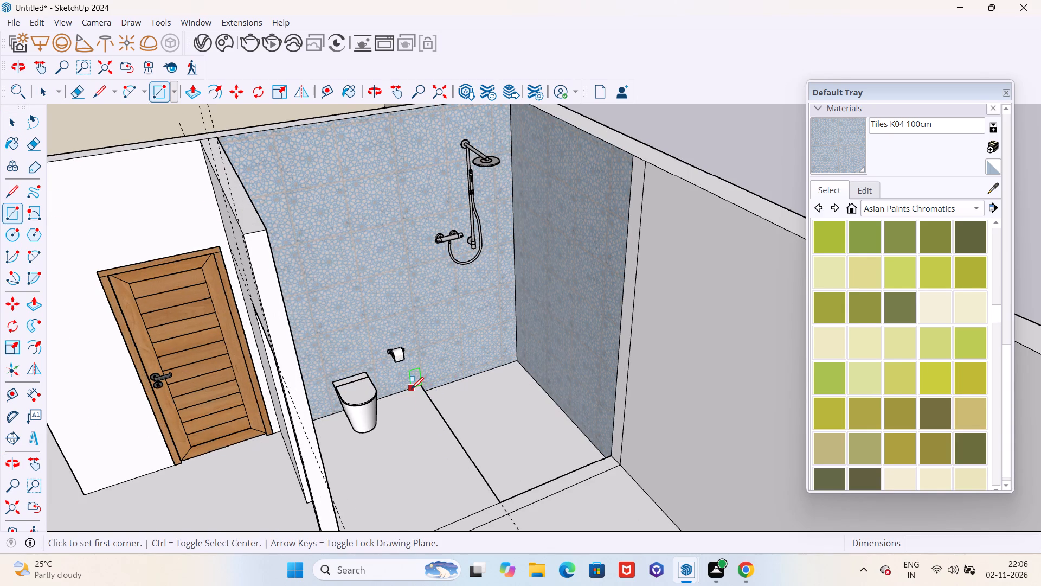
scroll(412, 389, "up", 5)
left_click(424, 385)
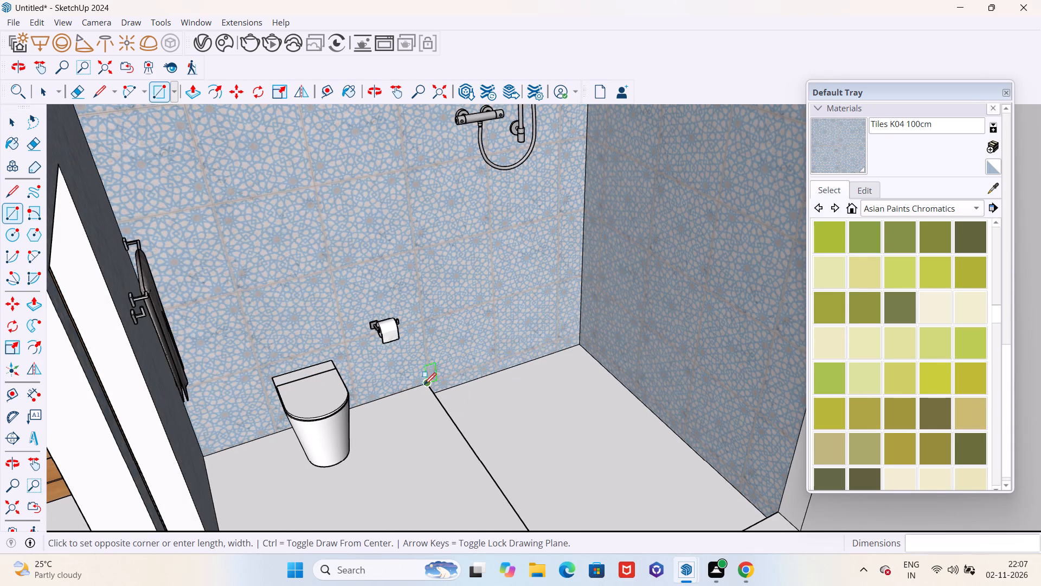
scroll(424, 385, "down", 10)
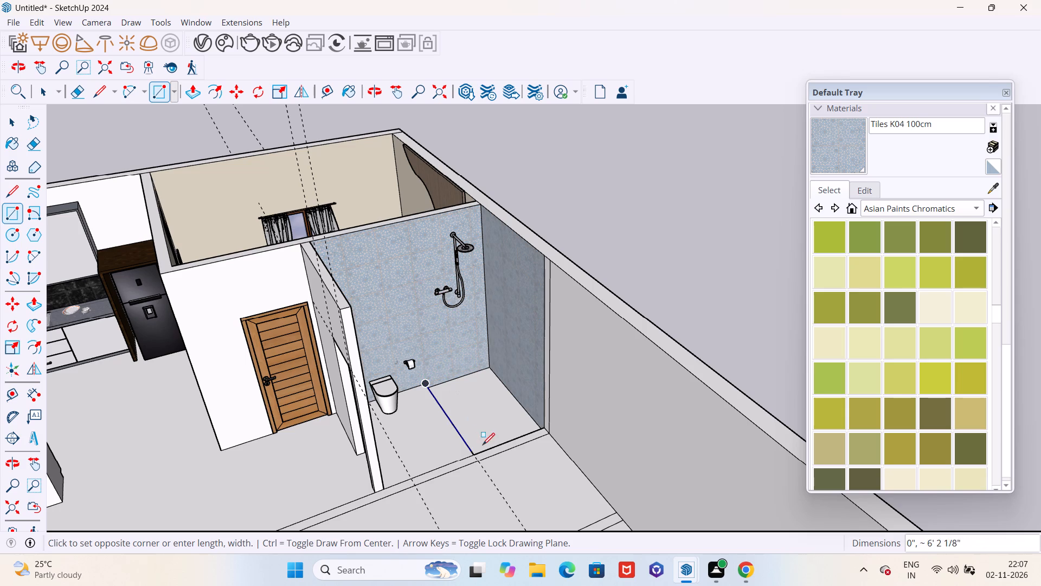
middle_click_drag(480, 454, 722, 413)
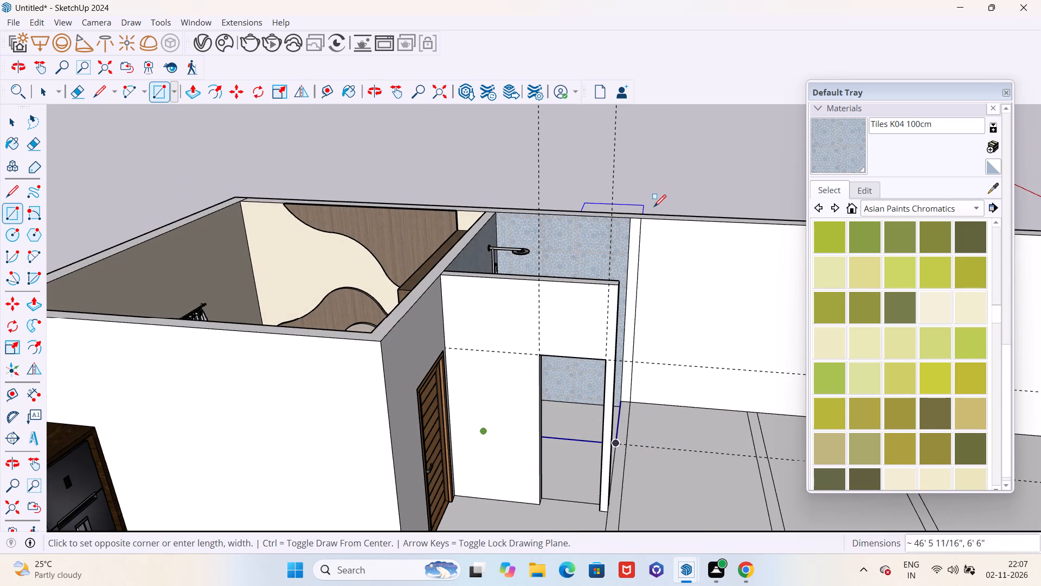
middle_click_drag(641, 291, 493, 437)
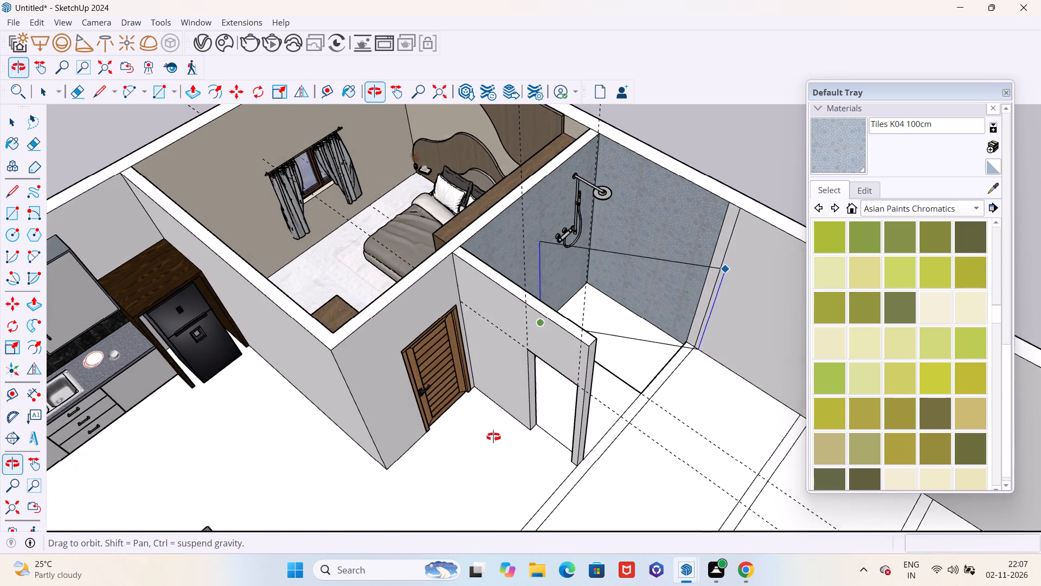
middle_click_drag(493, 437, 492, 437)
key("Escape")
Extrude the floor strip along the washroom's open side up to the top of the existing walls.
middle_click_drag(473, 454, 519, 467)
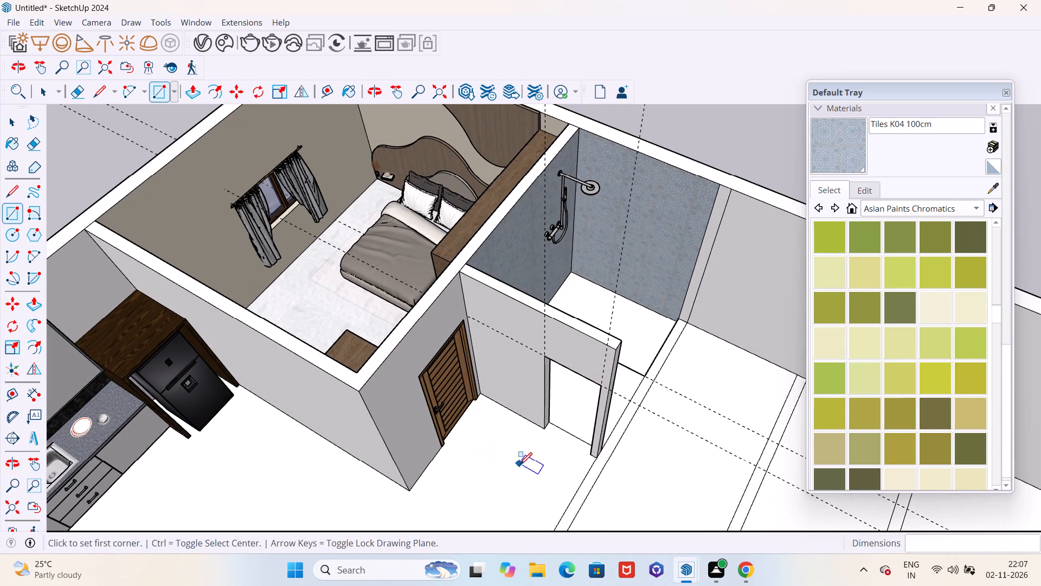
key("space")
key("p")
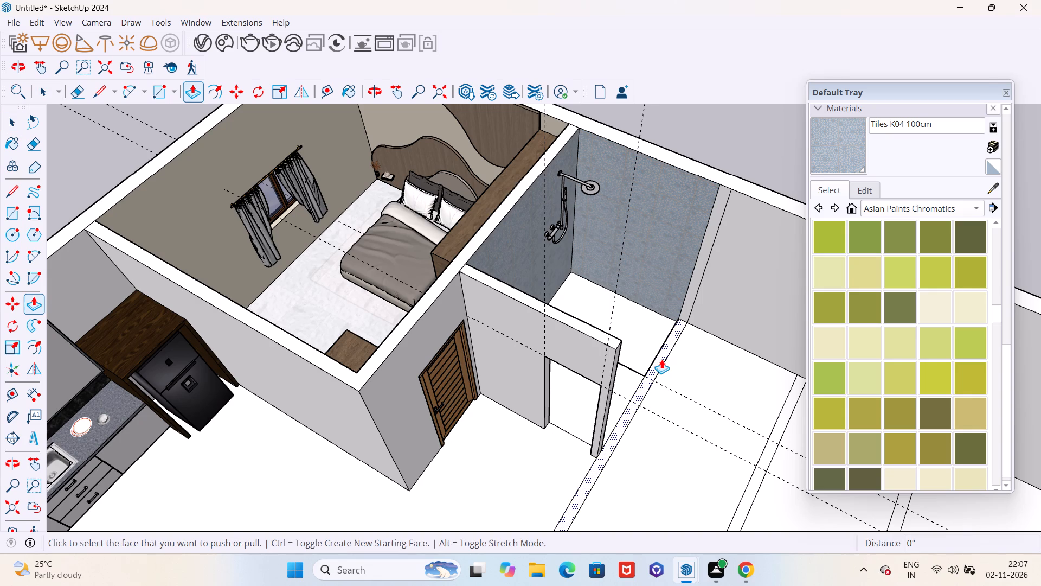
left_click(661, 359)
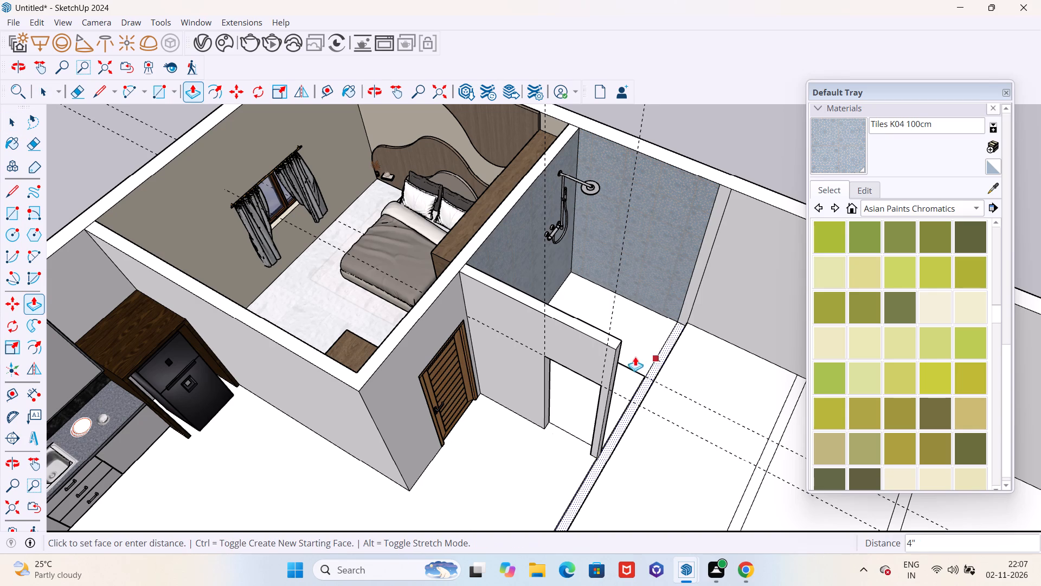
left_click(591, 342)
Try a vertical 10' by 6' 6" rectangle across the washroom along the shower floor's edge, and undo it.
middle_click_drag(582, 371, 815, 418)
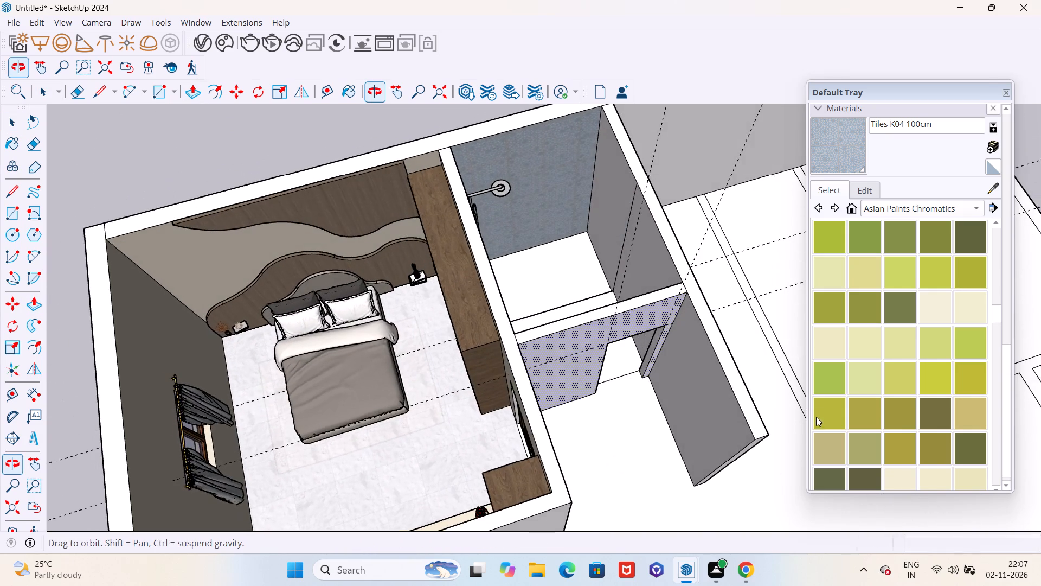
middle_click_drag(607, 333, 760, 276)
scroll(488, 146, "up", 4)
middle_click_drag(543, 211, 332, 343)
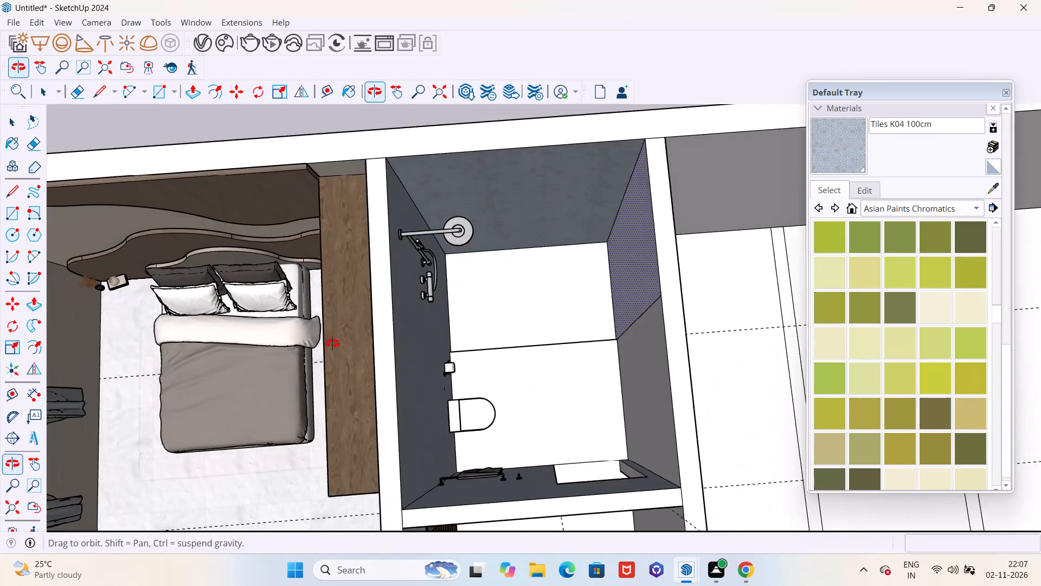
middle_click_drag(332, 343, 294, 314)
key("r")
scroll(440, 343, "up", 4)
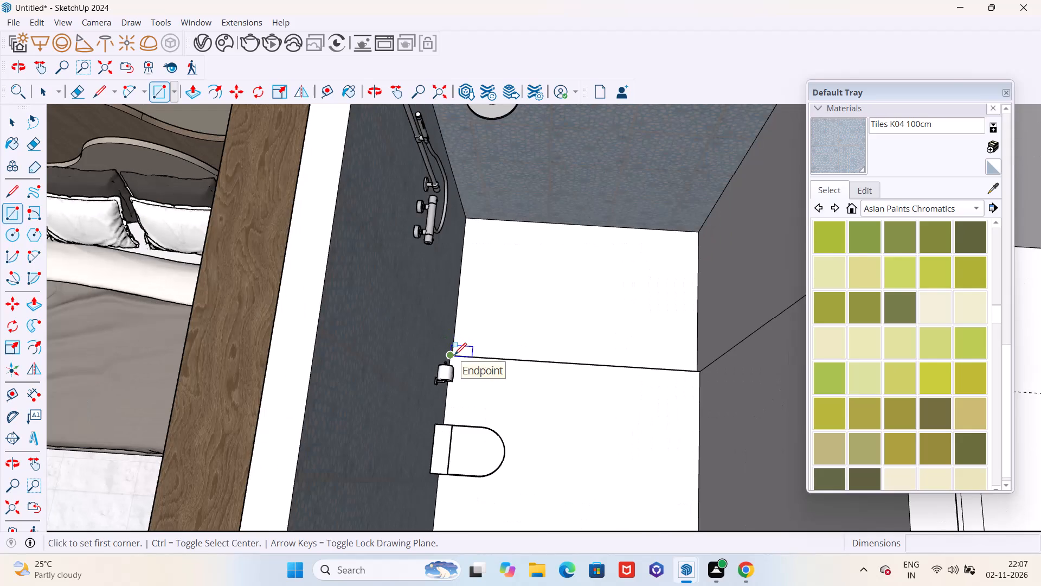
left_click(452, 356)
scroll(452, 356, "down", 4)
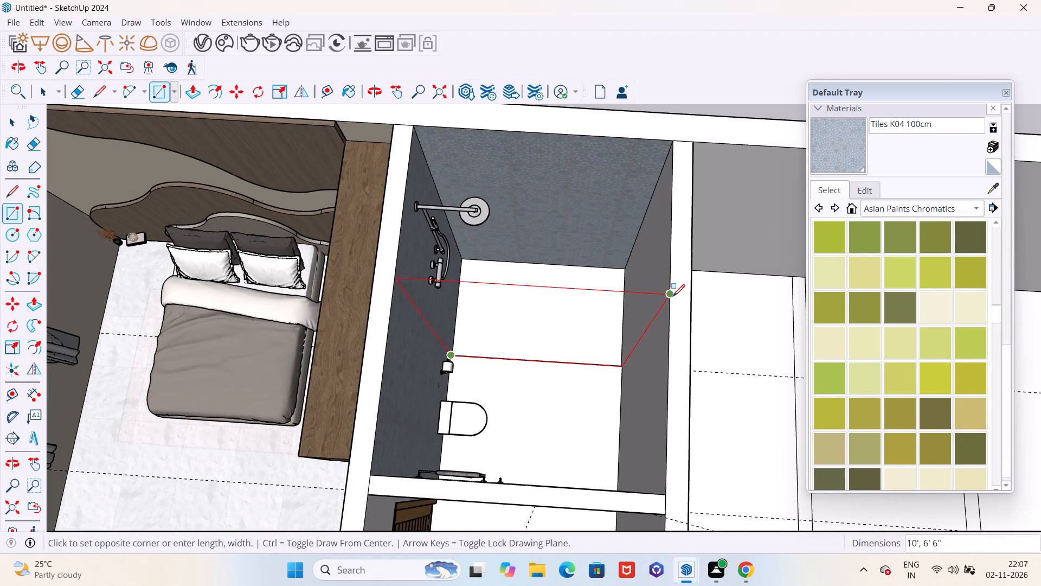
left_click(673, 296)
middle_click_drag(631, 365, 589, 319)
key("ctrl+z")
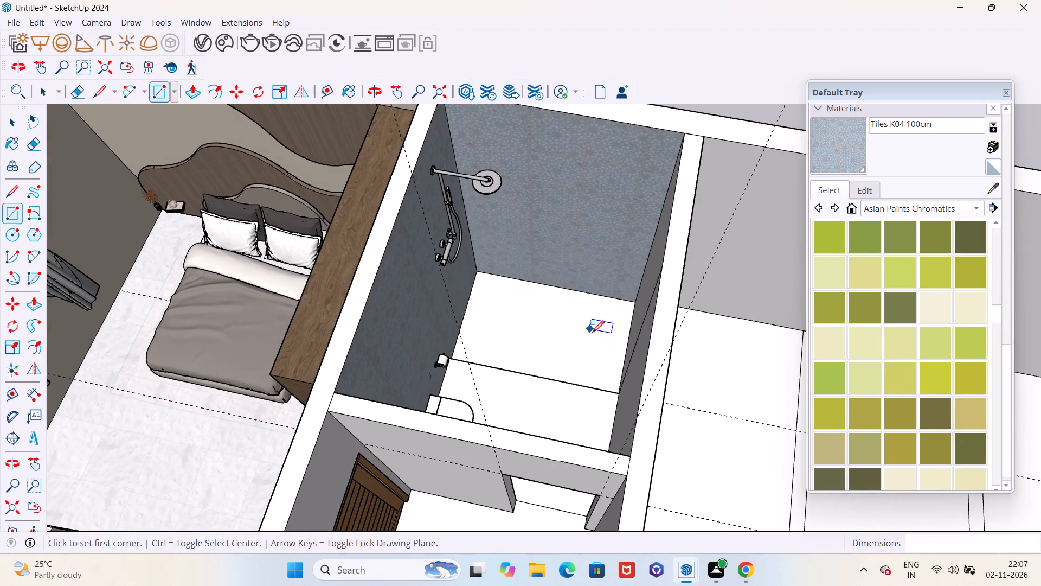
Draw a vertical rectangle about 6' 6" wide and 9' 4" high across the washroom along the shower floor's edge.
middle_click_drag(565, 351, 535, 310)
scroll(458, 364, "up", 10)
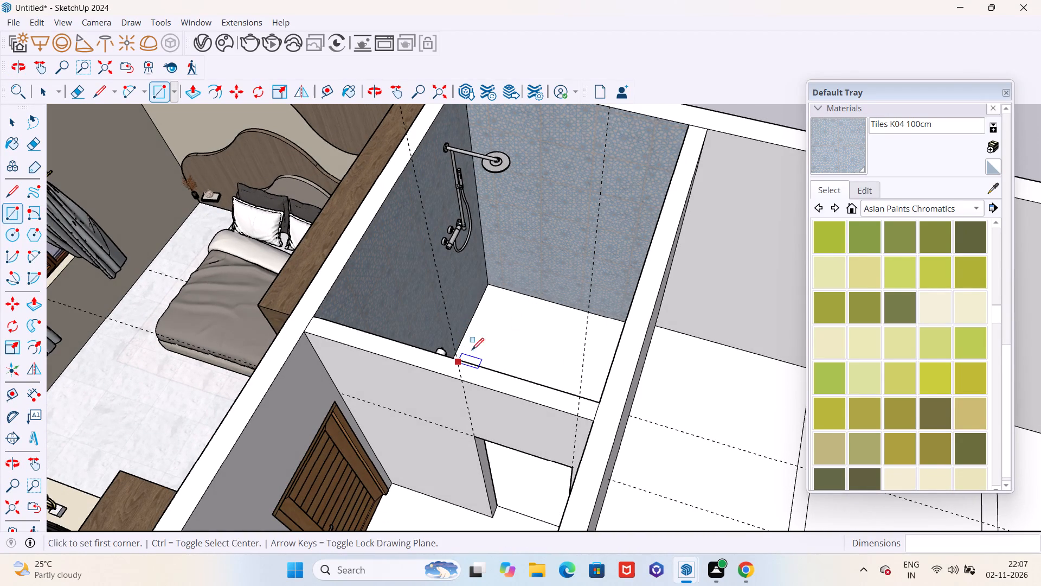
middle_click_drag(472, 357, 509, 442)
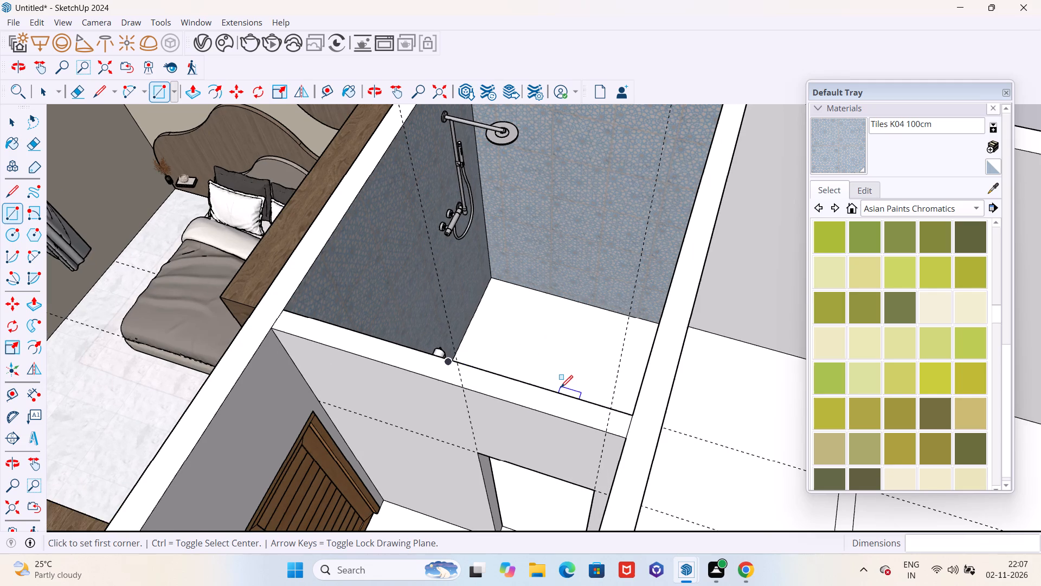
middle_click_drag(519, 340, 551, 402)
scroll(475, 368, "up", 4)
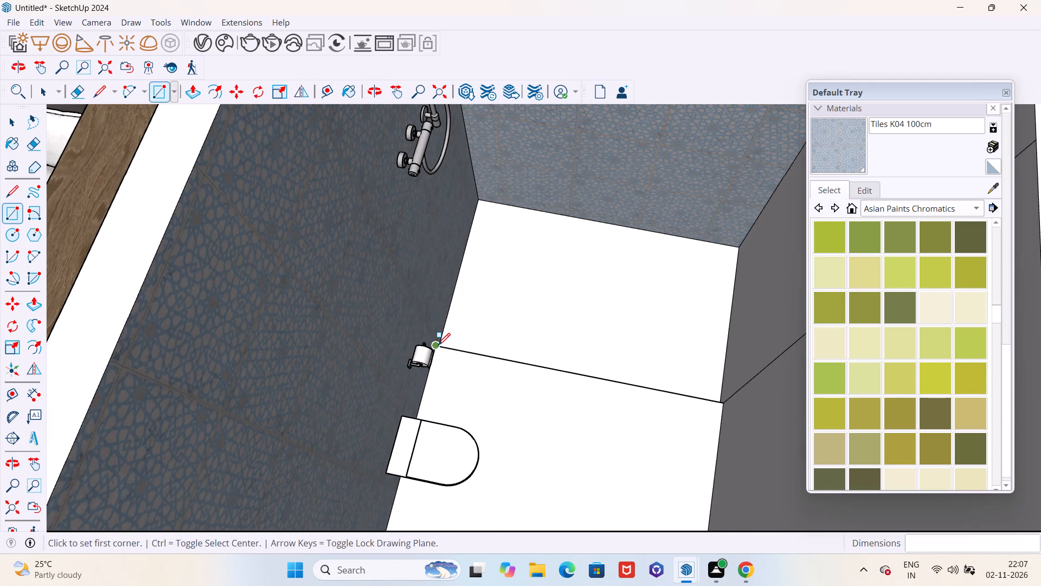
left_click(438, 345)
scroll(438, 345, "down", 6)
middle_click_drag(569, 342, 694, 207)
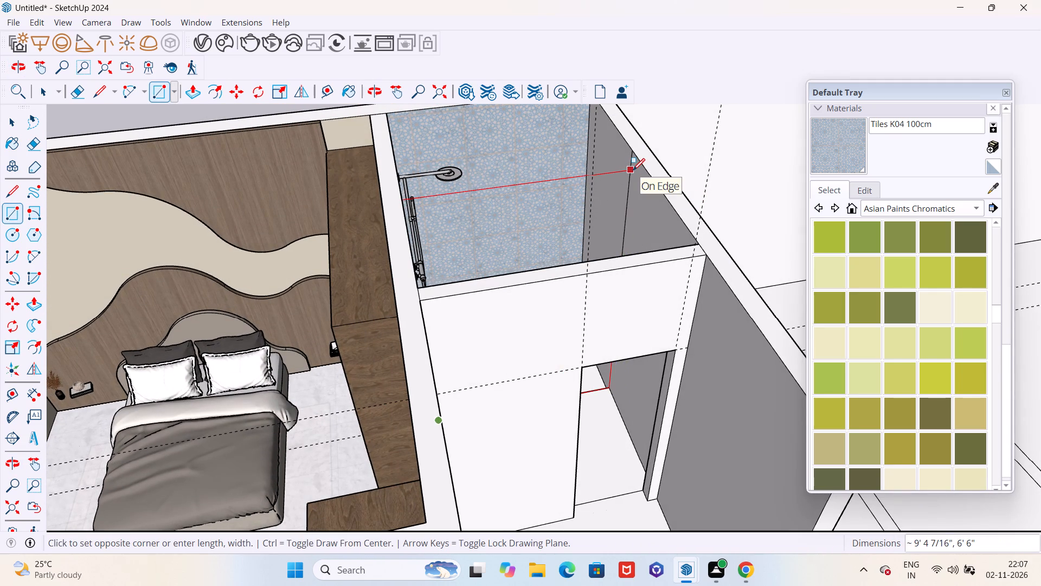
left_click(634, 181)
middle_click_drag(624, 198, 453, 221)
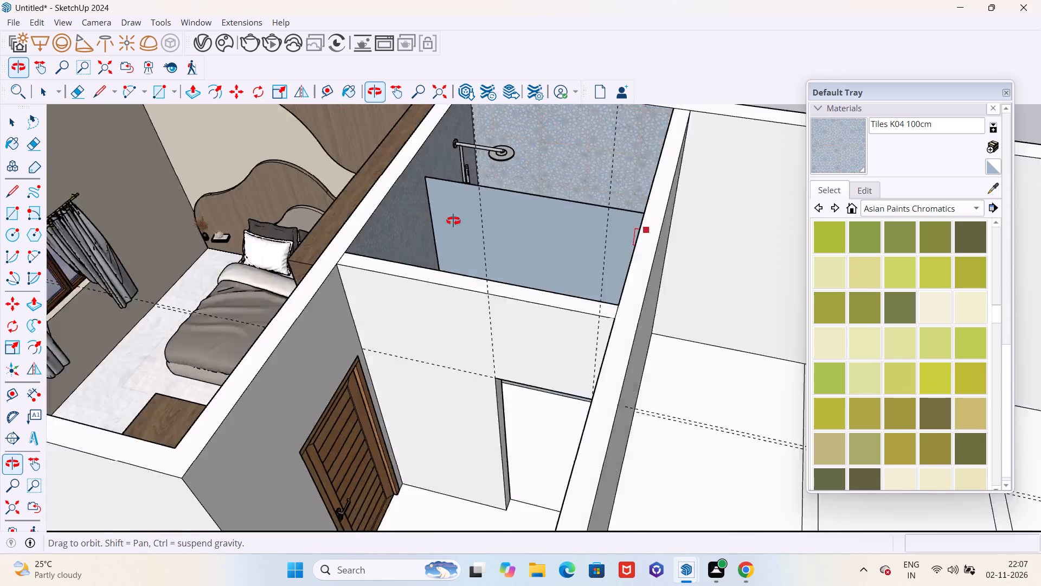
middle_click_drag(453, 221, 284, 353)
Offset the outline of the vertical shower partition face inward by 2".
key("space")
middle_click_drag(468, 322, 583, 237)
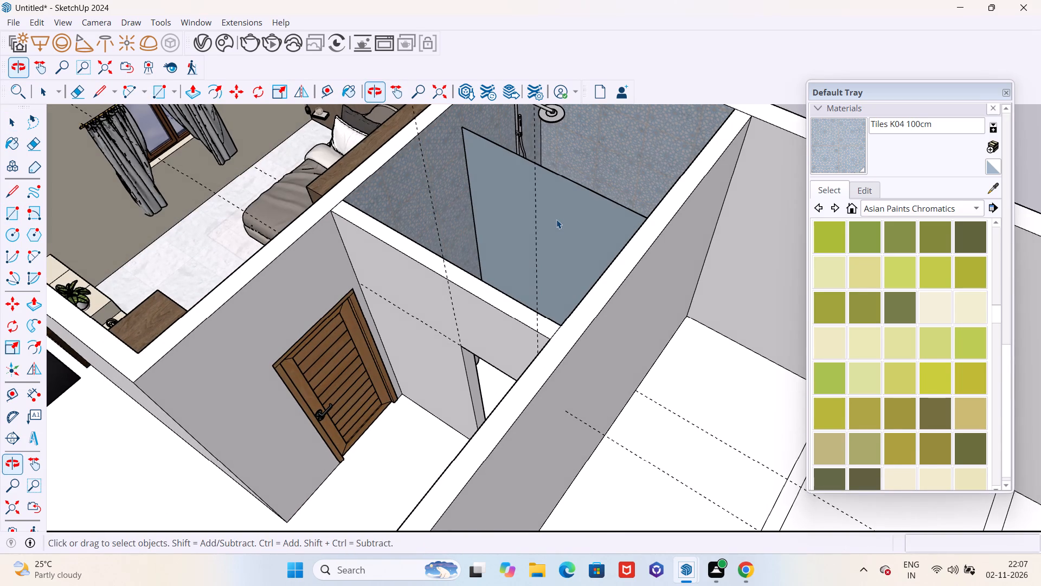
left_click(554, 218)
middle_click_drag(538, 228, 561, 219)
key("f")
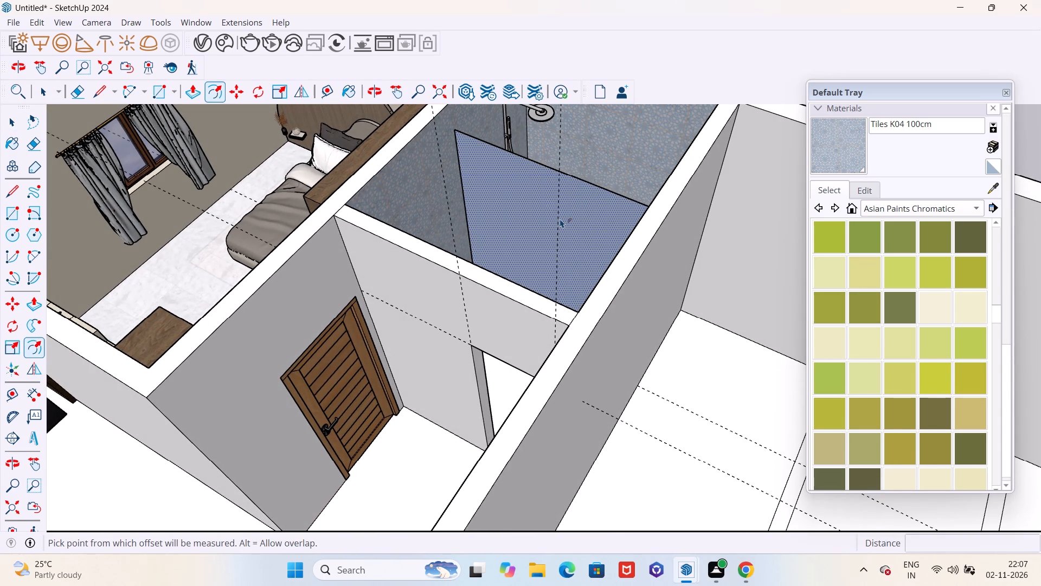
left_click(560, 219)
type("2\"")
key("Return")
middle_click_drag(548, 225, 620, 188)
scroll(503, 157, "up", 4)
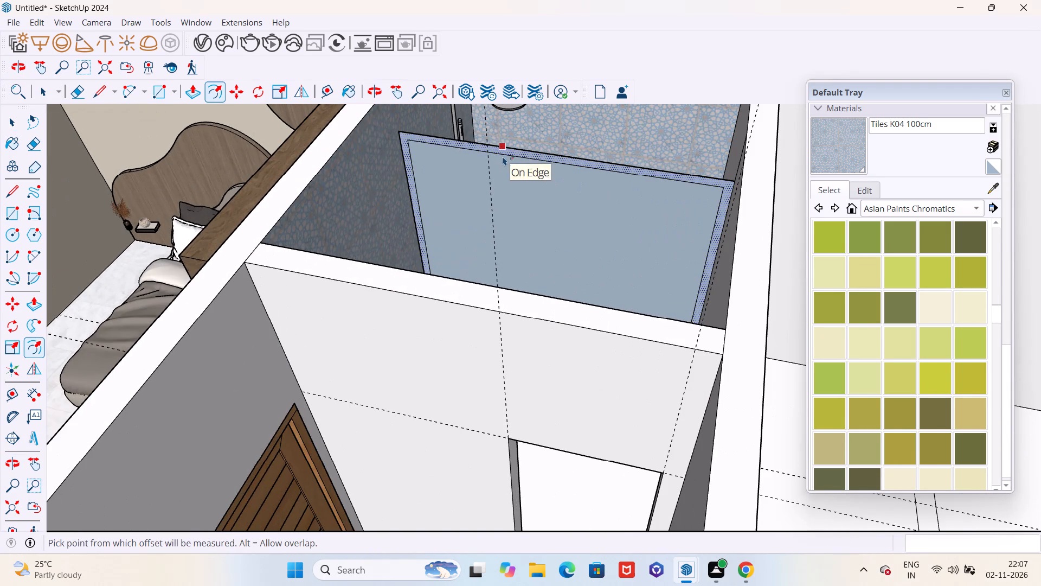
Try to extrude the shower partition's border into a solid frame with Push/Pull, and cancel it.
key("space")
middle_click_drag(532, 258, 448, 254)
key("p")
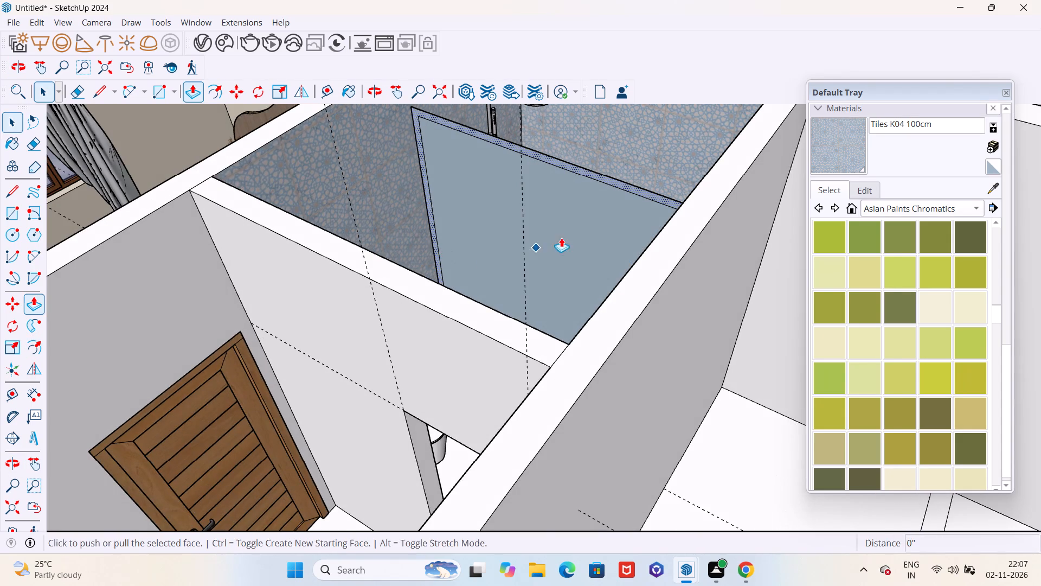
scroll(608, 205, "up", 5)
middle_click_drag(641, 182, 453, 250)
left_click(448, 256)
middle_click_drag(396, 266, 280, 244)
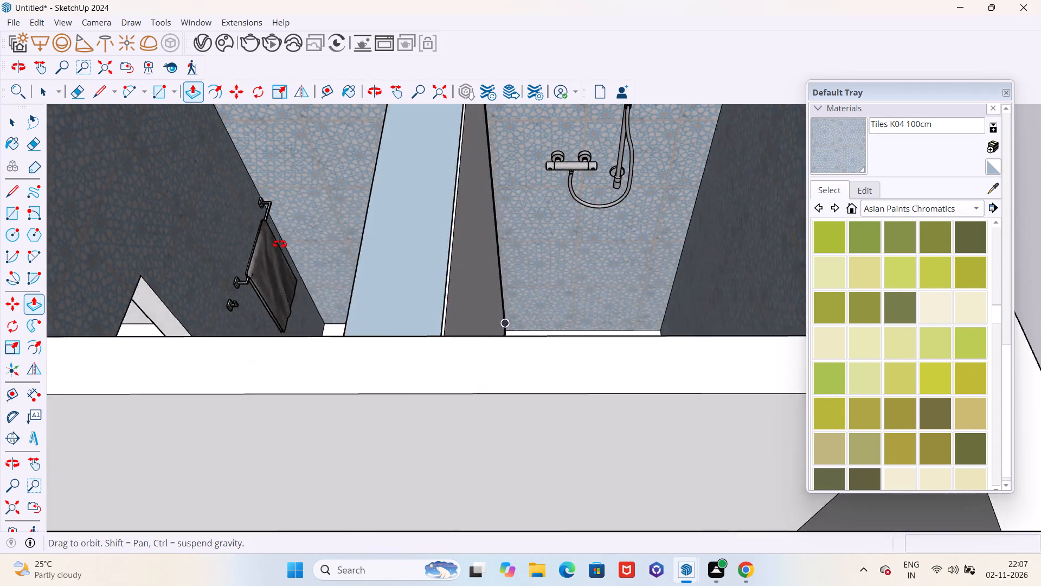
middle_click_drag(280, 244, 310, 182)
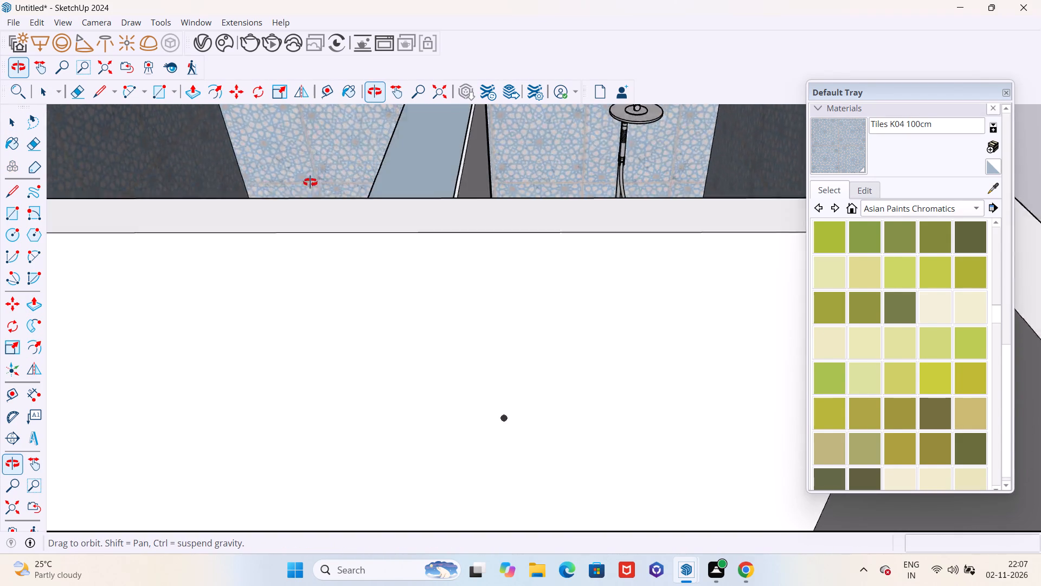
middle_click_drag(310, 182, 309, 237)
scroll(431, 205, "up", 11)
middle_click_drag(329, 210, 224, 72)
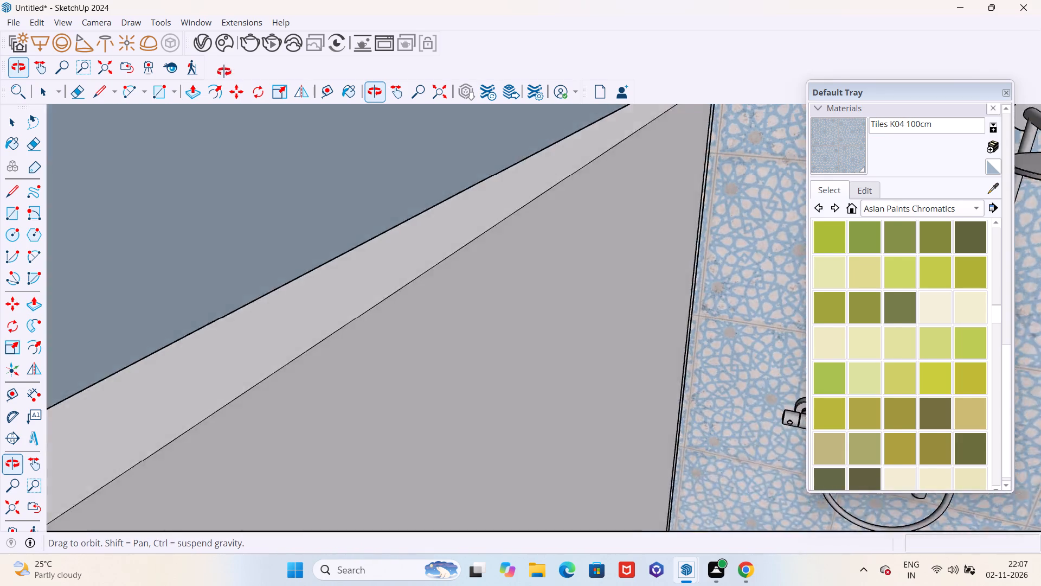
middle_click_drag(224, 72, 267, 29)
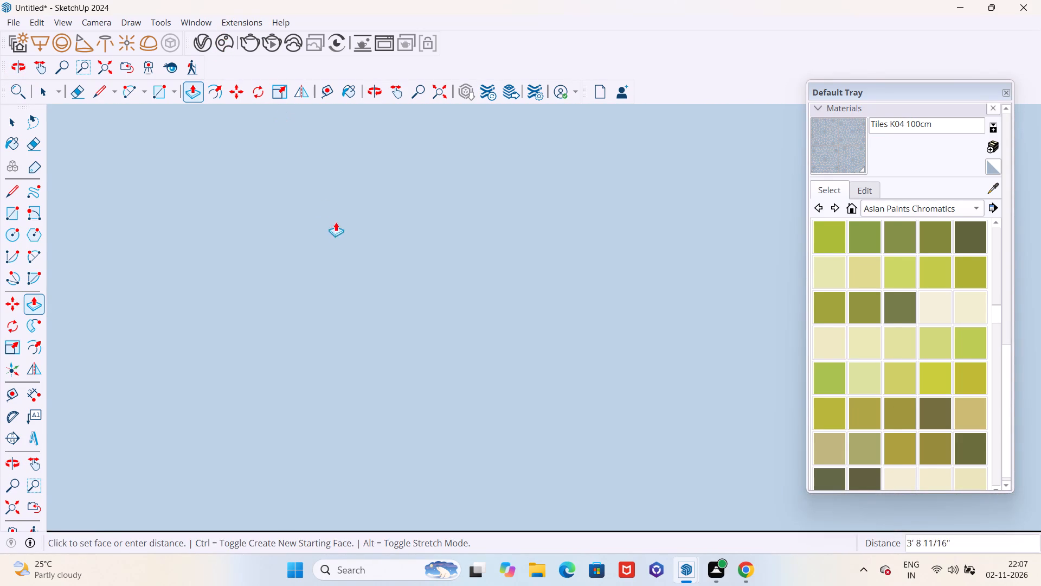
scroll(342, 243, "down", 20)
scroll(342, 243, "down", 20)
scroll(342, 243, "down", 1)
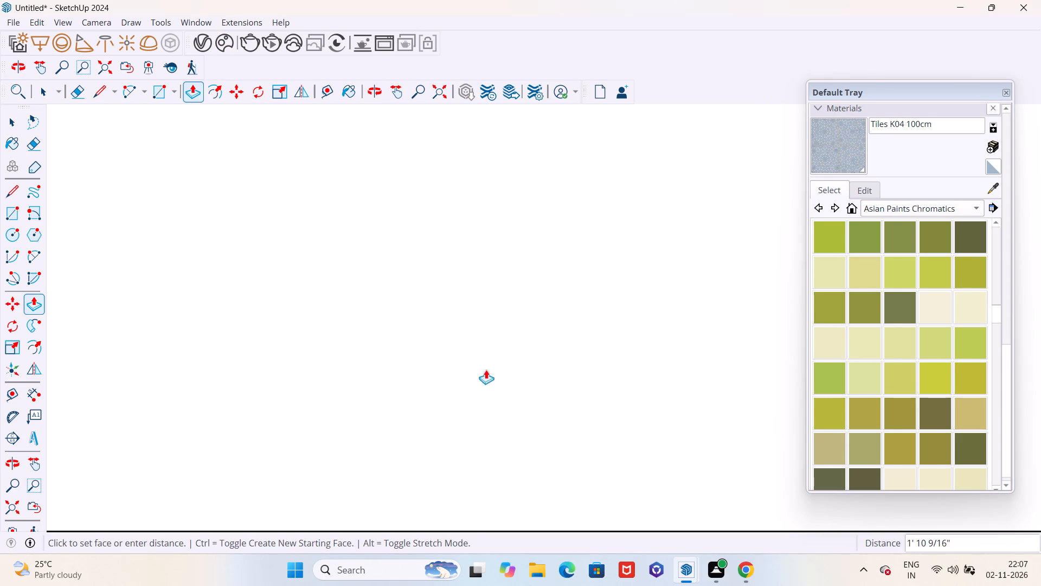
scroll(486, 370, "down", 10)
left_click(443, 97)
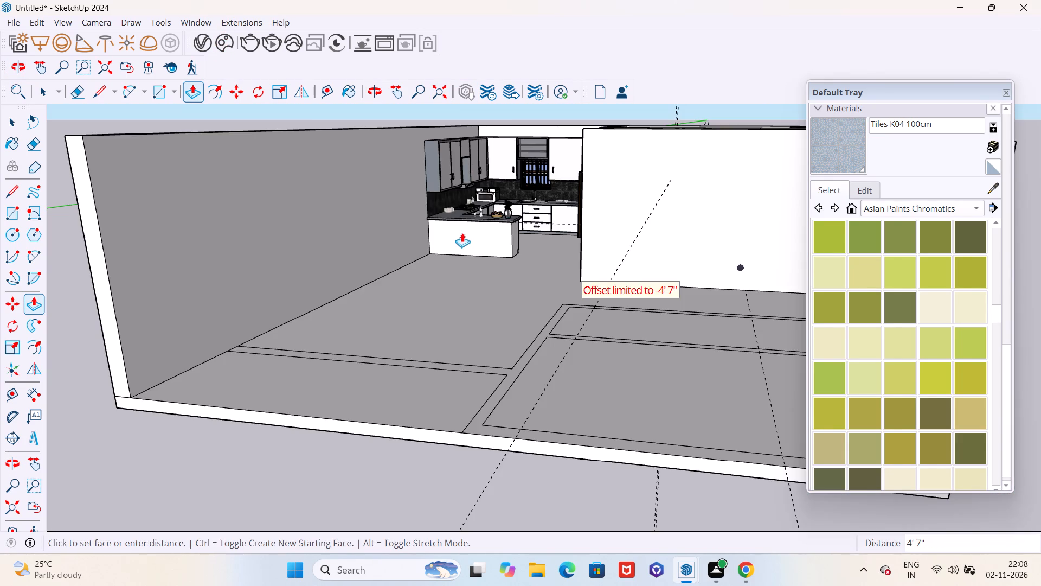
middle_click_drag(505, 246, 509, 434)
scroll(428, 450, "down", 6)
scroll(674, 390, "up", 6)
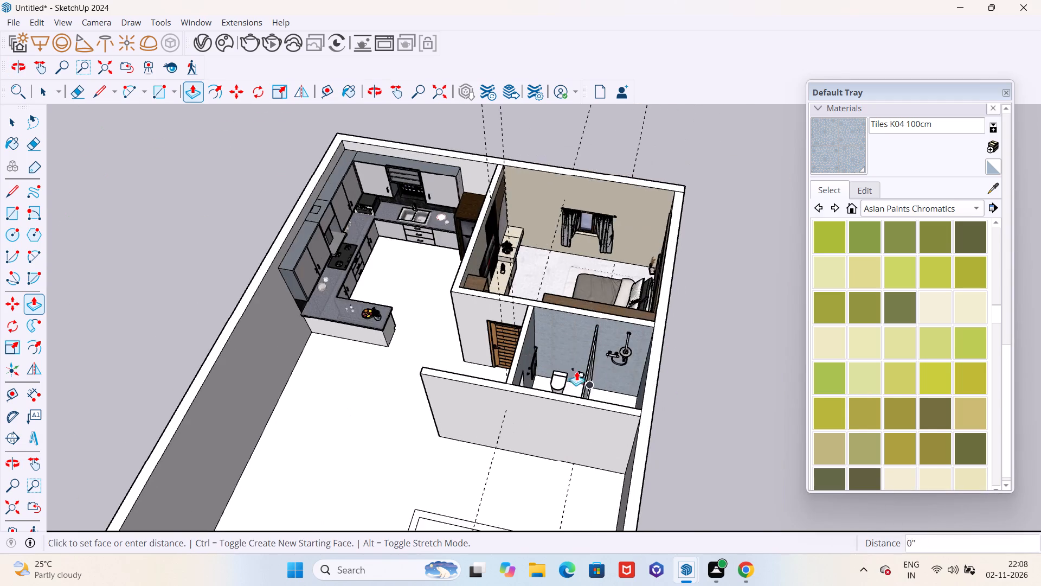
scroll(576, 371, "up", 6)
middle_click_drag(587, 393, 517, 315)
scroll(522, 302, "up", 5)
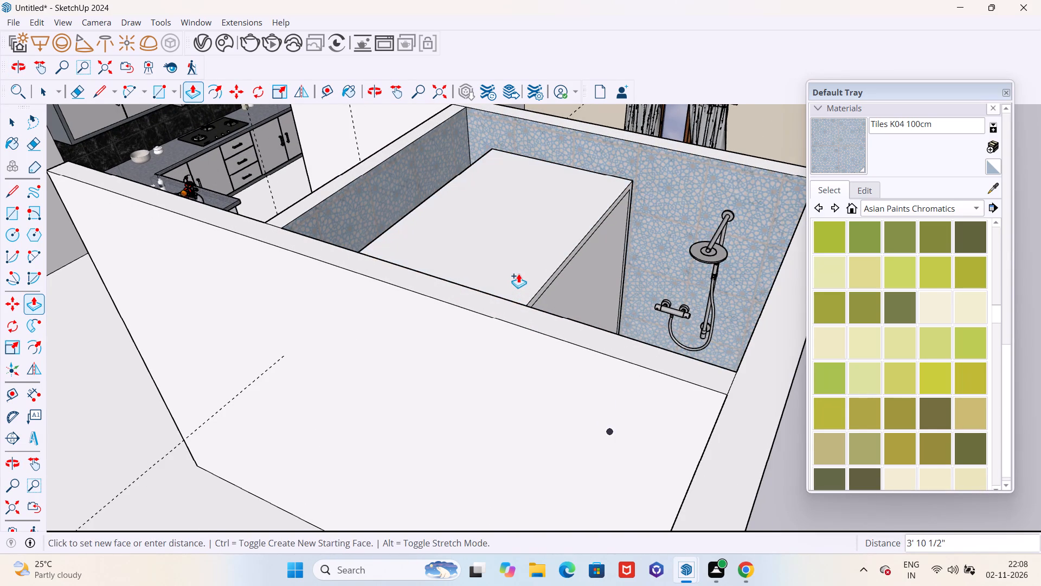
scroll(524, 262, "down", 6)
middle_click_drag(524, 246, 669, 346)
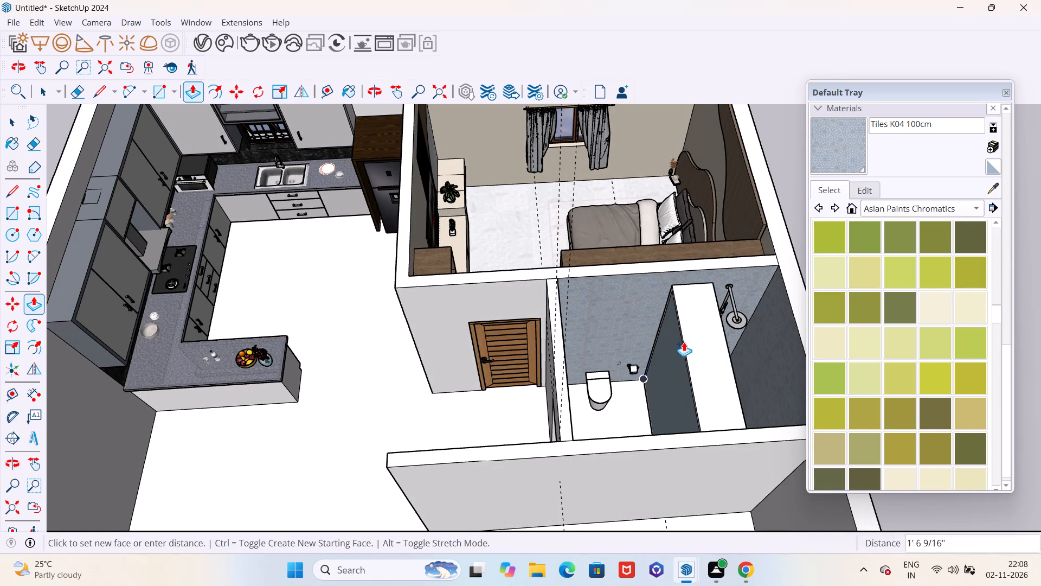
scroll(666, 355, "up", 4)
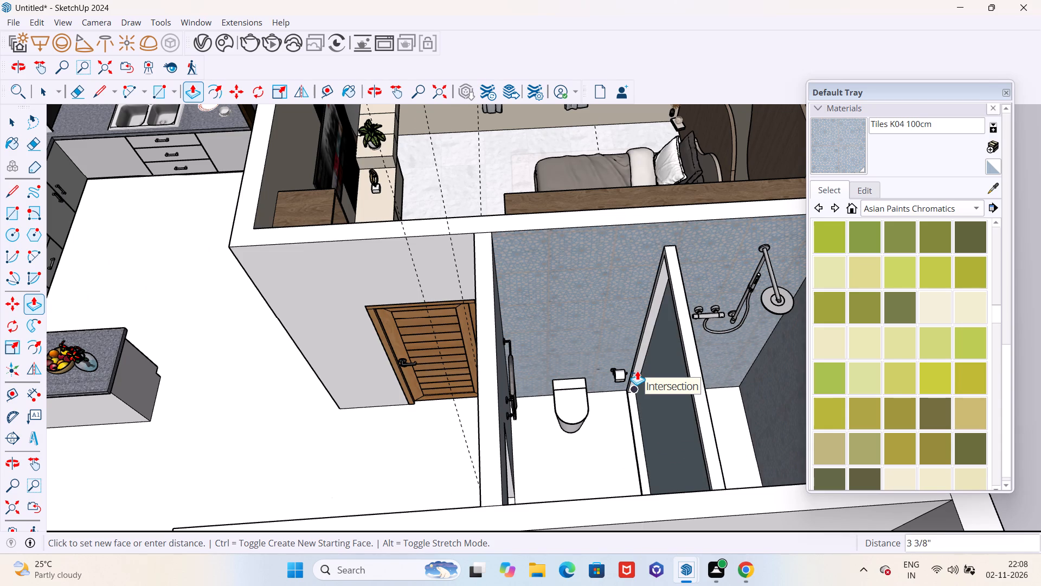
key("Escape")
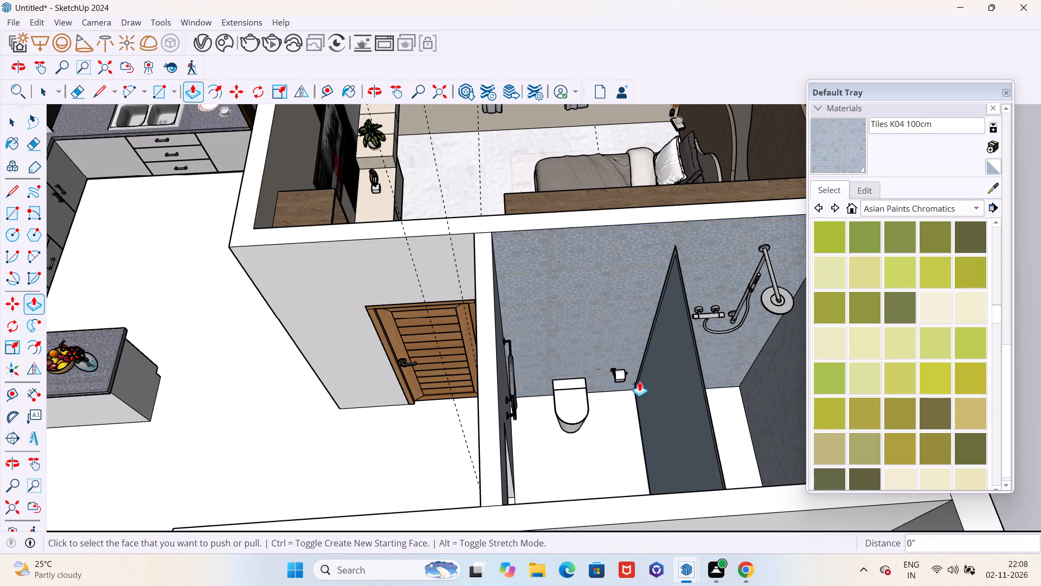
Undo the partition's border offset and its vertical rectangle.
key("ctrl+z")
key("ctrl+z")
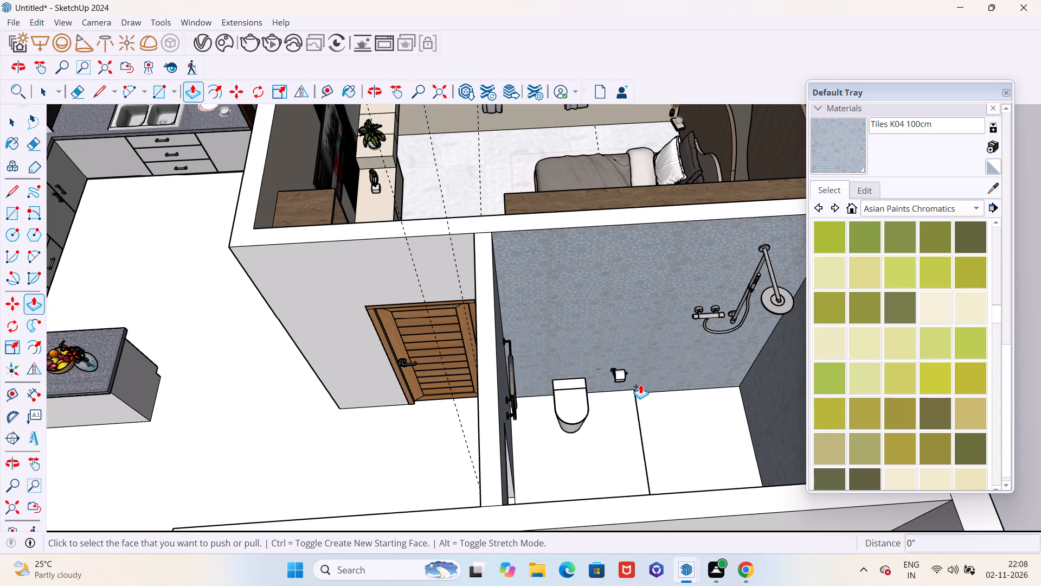
Draw a vertical partition rectangle 6' 6" wide and about 9' 3" high across the washroom, starting just on the toilet side of the shower floor's edge.
middle_click_drag(627, 413, 674, 428)
key("r")
scroll(667, 420, "up", 4)
scroll(637, 376, "up", 10)
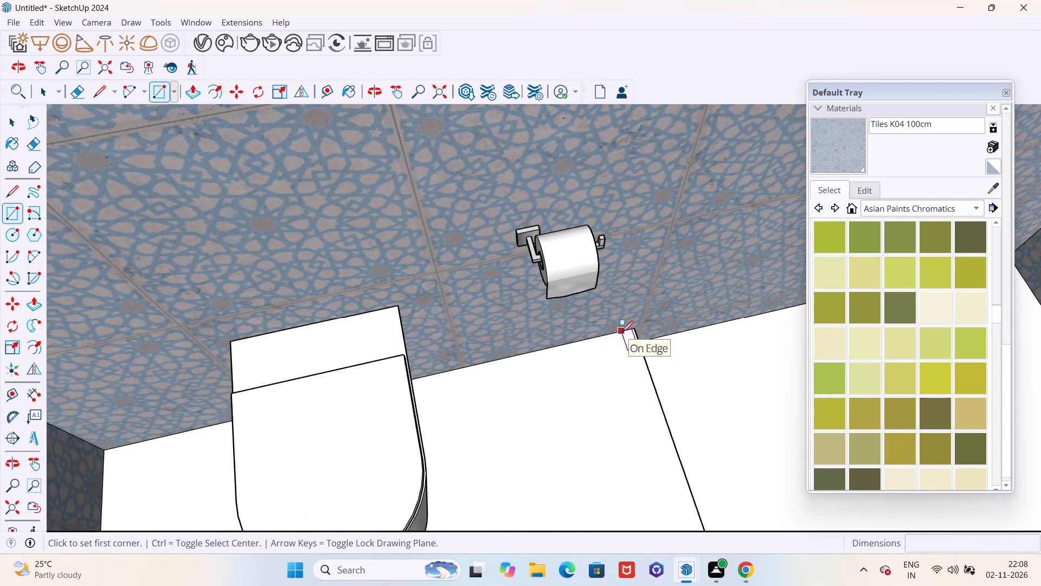
left_click(621, 333)
scroll(621, 333, "down", 12)
middle_click_drag(766, 403, 846, 416)
scroll(563, 358, "down", 4)
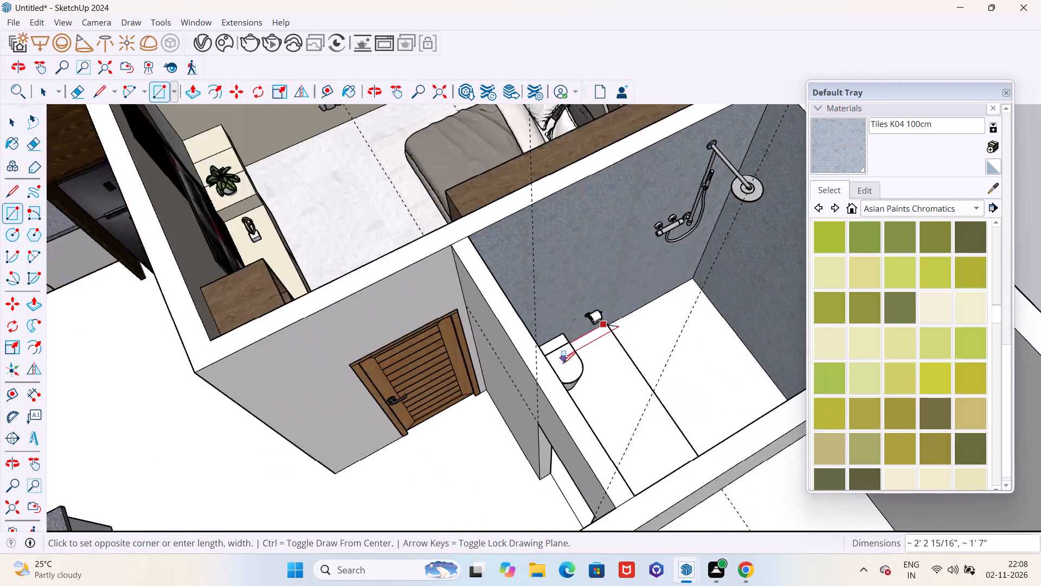
scroll(563, 364, "down", 3)
middle_click_drag(608, 380, 1040, 296)
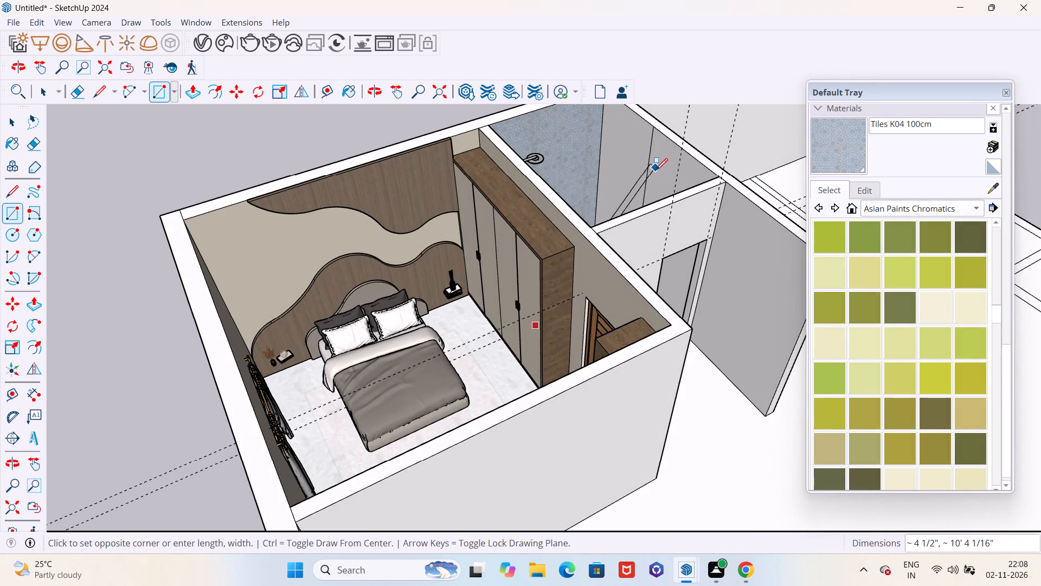
middle_click_drag(652, 182, 537, 247)
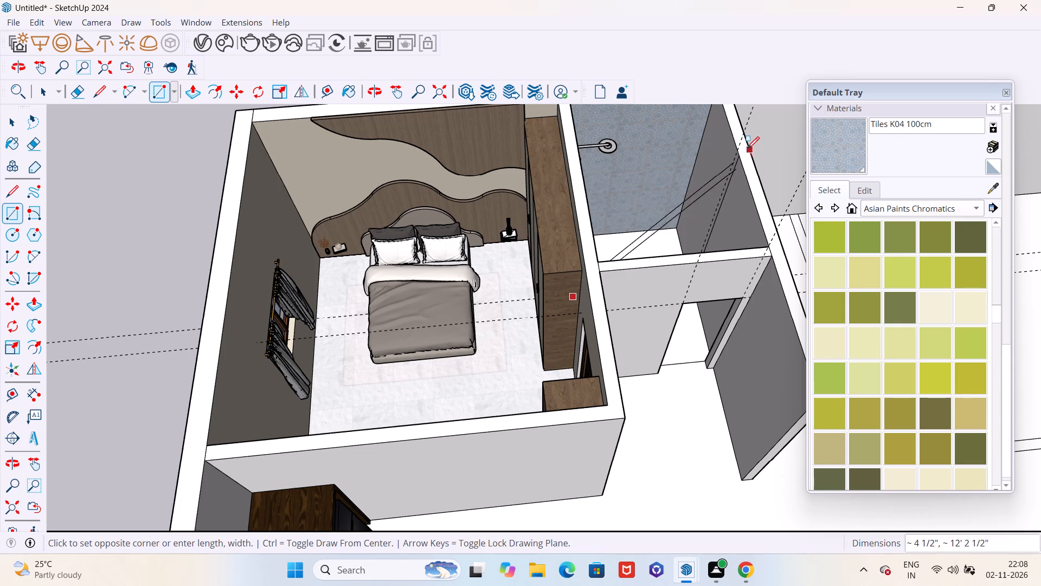
middle_click_drag(734, 169, 671, 135)
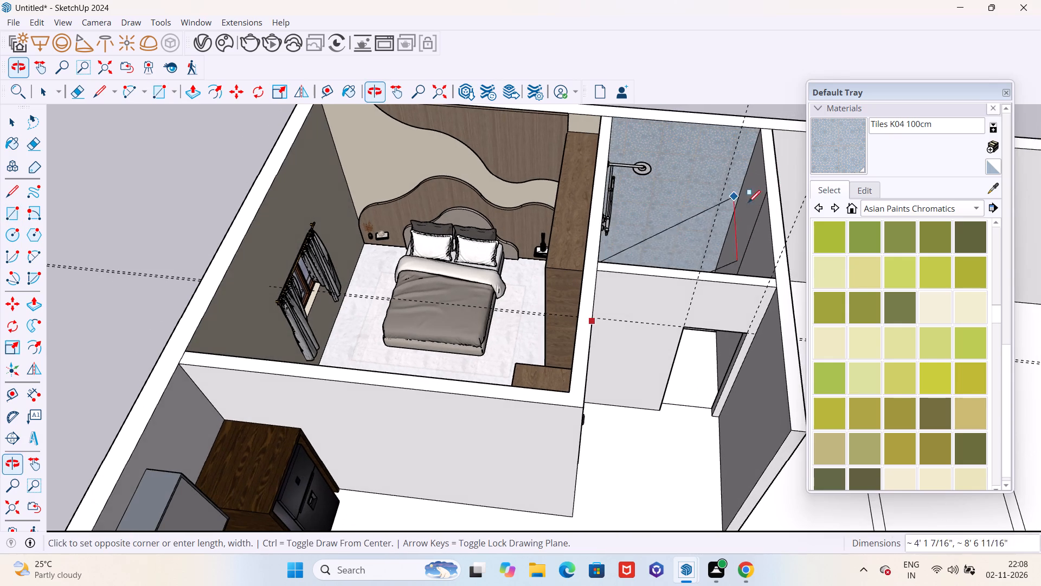
scroll(782, 201, "up", 1)
middle_click_drag(748, 216, 562, 254)
scroll(602, 269, "down", 3)
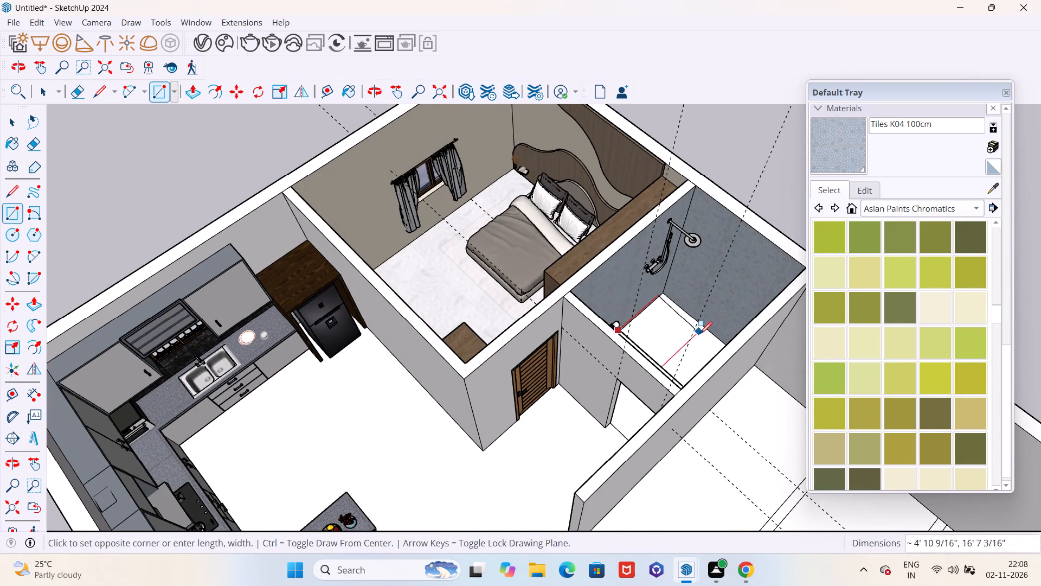
middle_click_drag(749, 333, 814, 262)
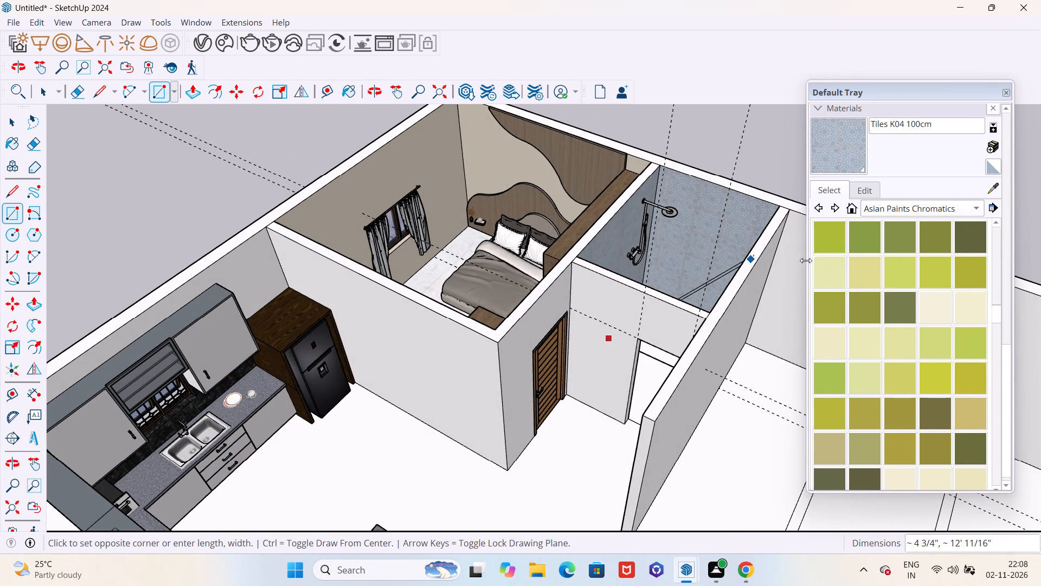
key("Right")
middle_click_drag(746, 249, 851, 227)
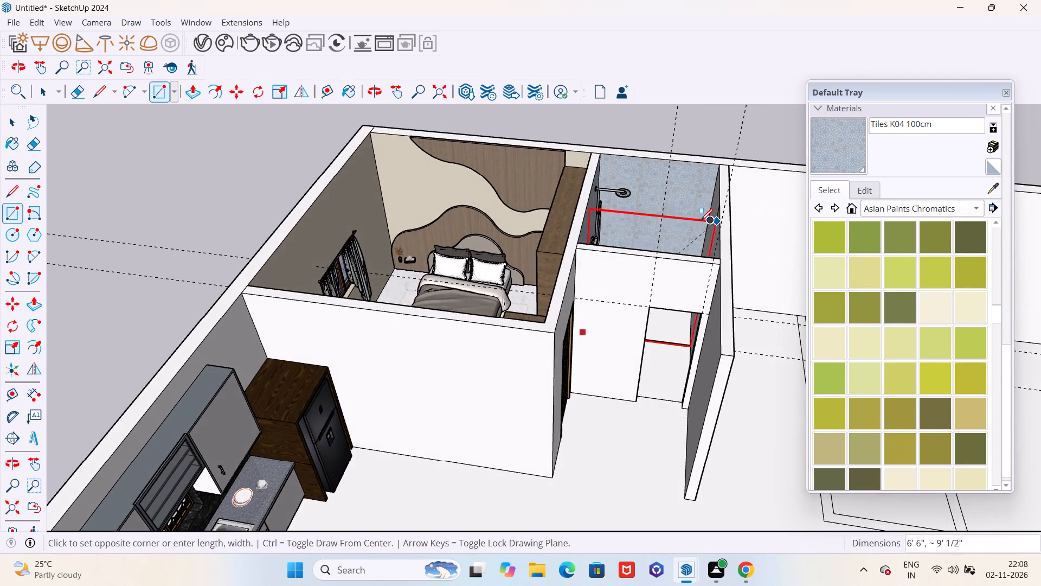
middle_click_drag(701, 221, 754, 222)
scroll(690, 215, "up", 9)
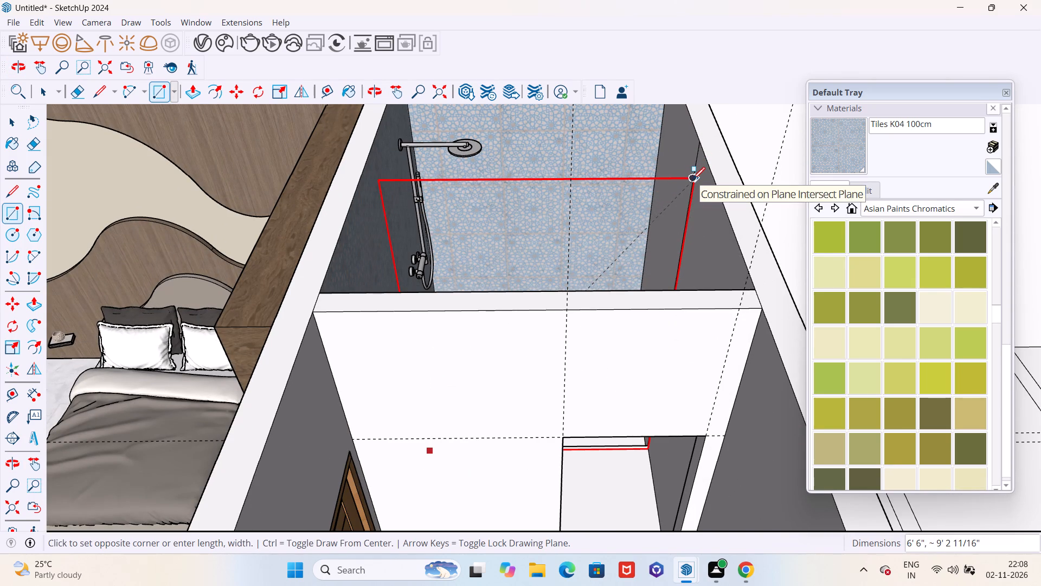
left_click(693, 179)
Move the shower fixture about 7 5/8" down along the tiled washroom wall.
middle_click_drag(686, 225, 405, 221)
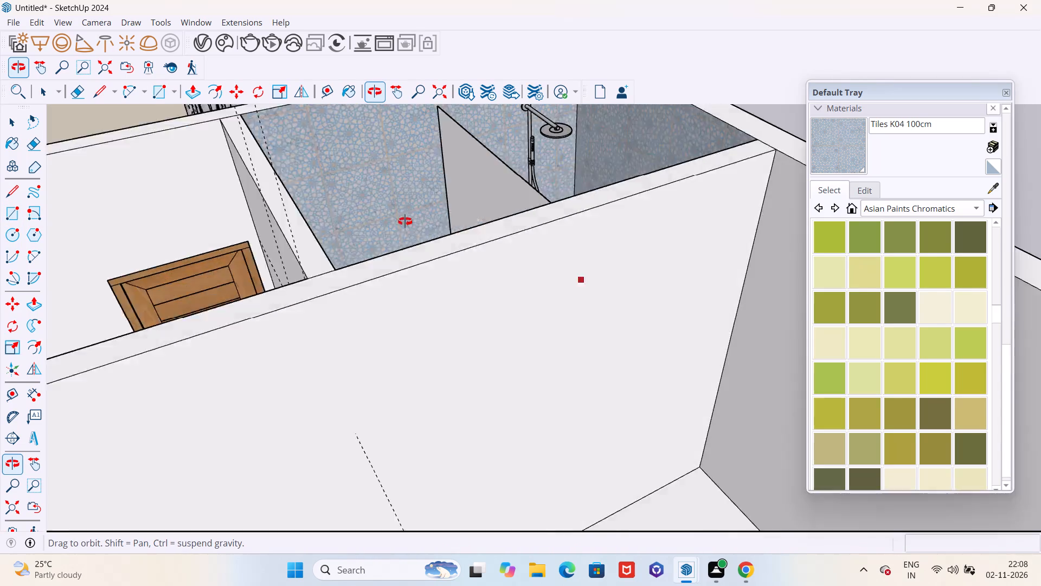
middle_click_drag(405, 221, 492, 252)
scroll(504, 257, "down", 4)
middle_click_drag(508, 266, 550, 275)
scroll(514, 258, "up", 5)
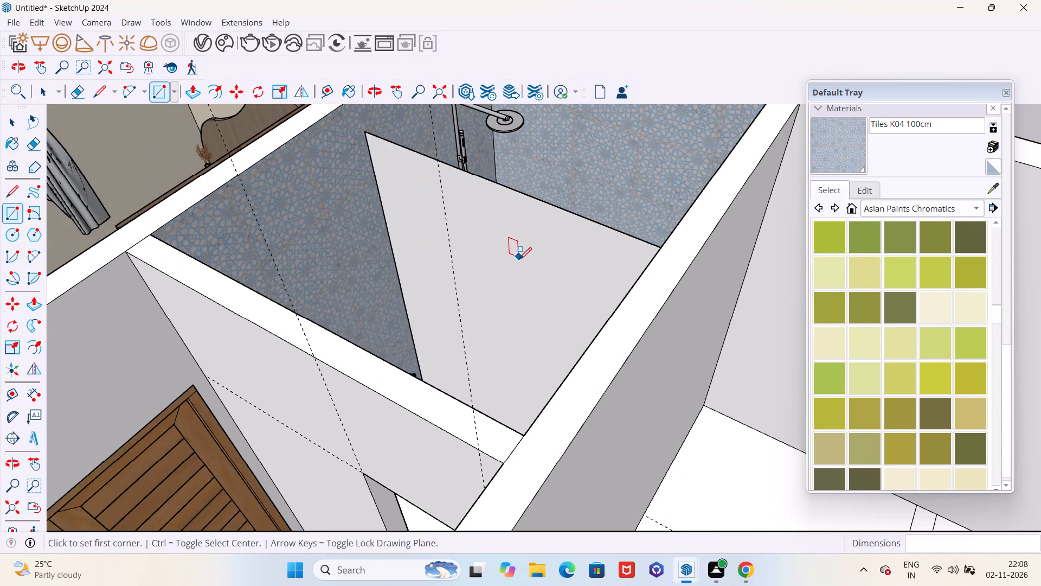
middle_click_drag(520, 259, 428, 238)
scroll(421, 289, "down", 9)
scroll(429, 275, "up", 1)
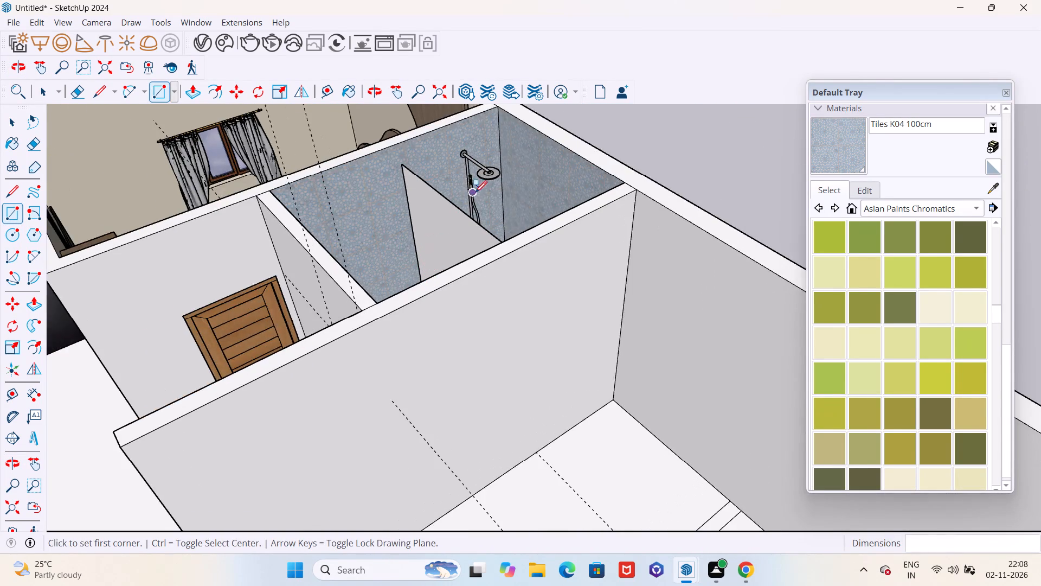
scroll(475, 193, "up", 4)
key("space")
left_click(471, 196)
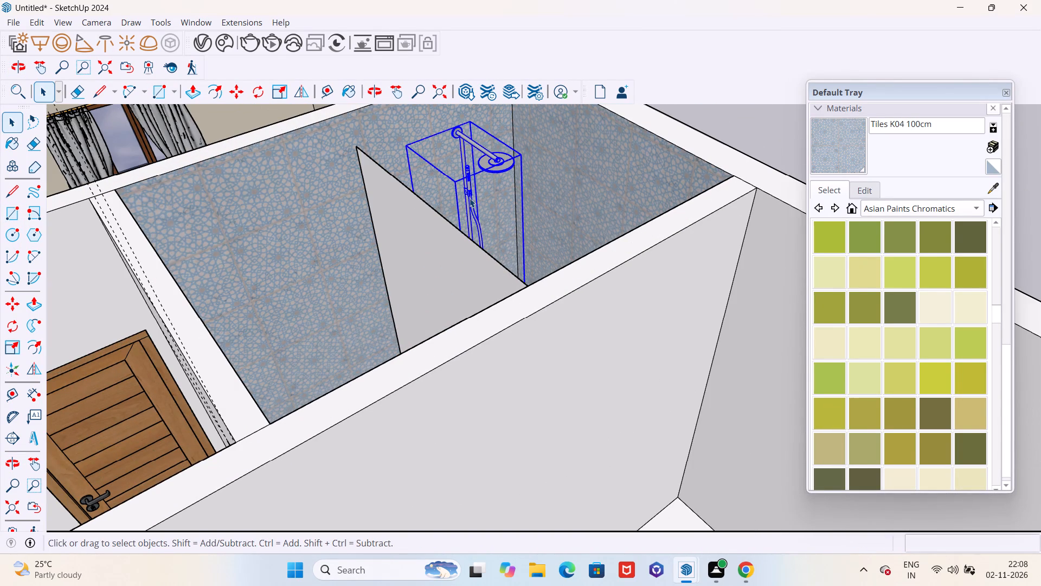
key("m")
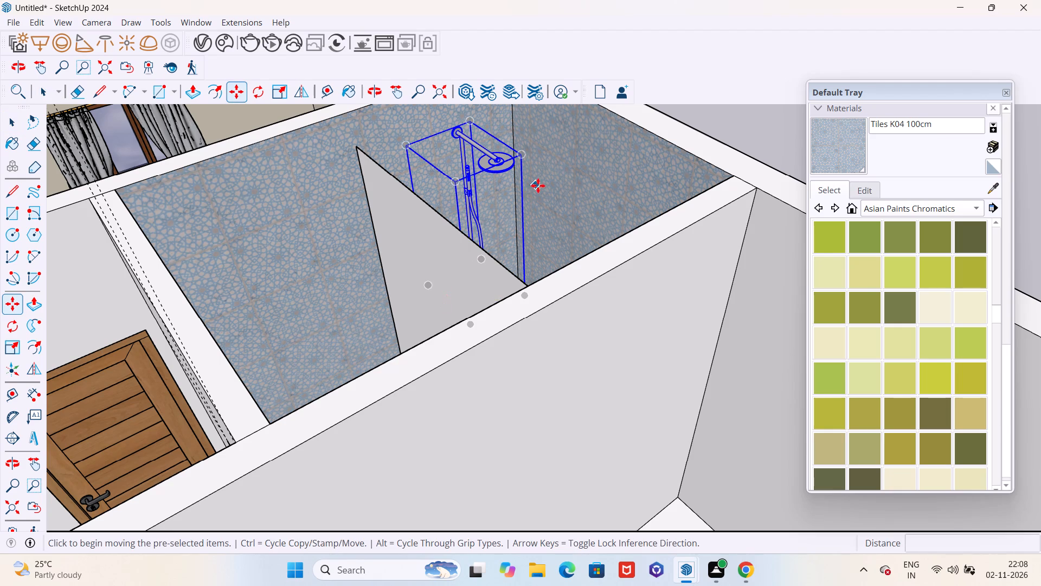
left_click(562, 183)
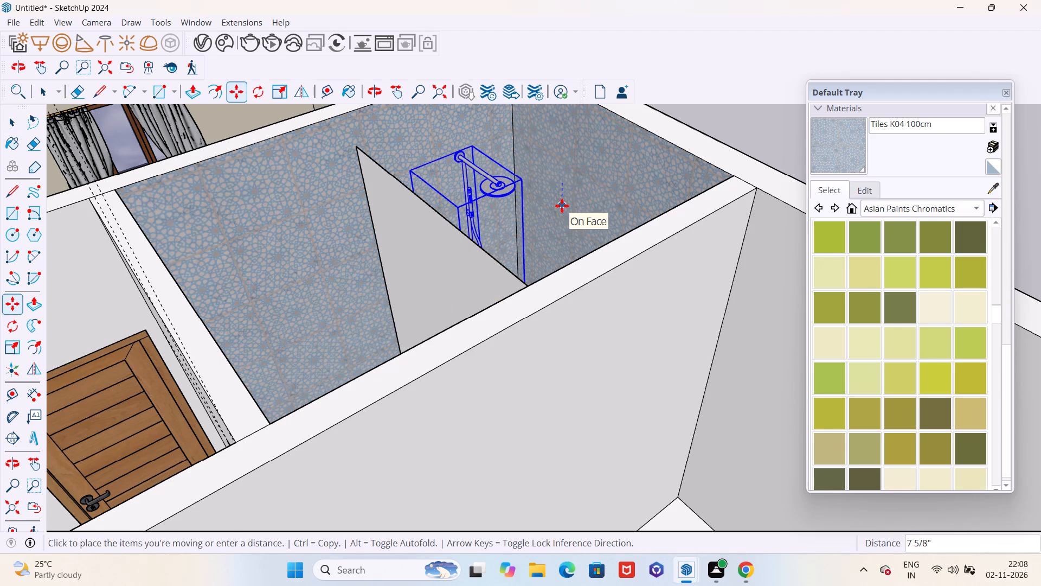
left_click(562, 206)
Offset the outline of the vertical shower partition face inward by 2".
middle_click_drag(493, 209, 574, 193)
key("space")
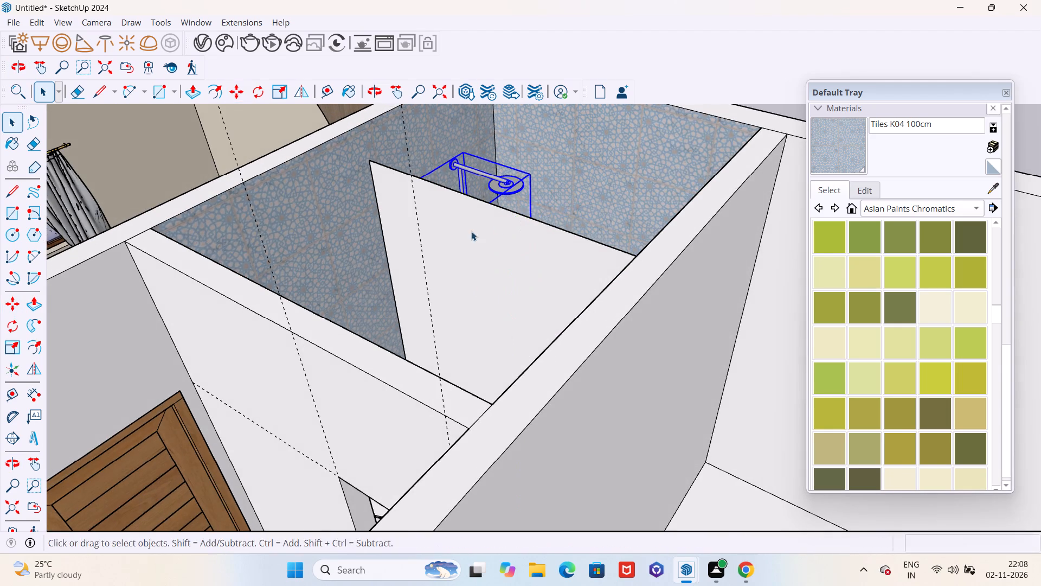
middle_click_drag(475, 231, 509, 225)
left_click(532, 246)
left_click(469, 249)
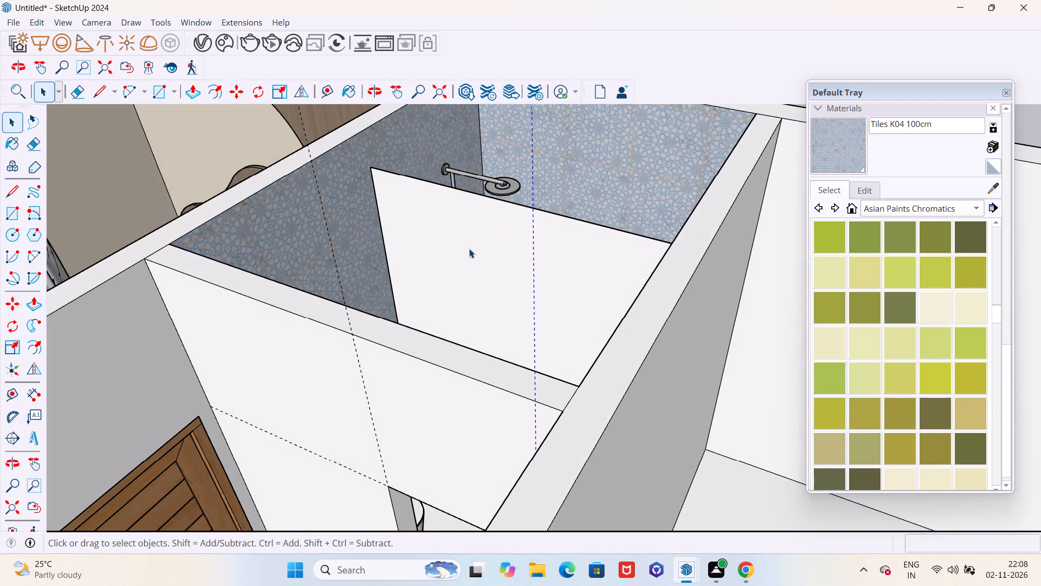
key("f")
left_click(469, 249)
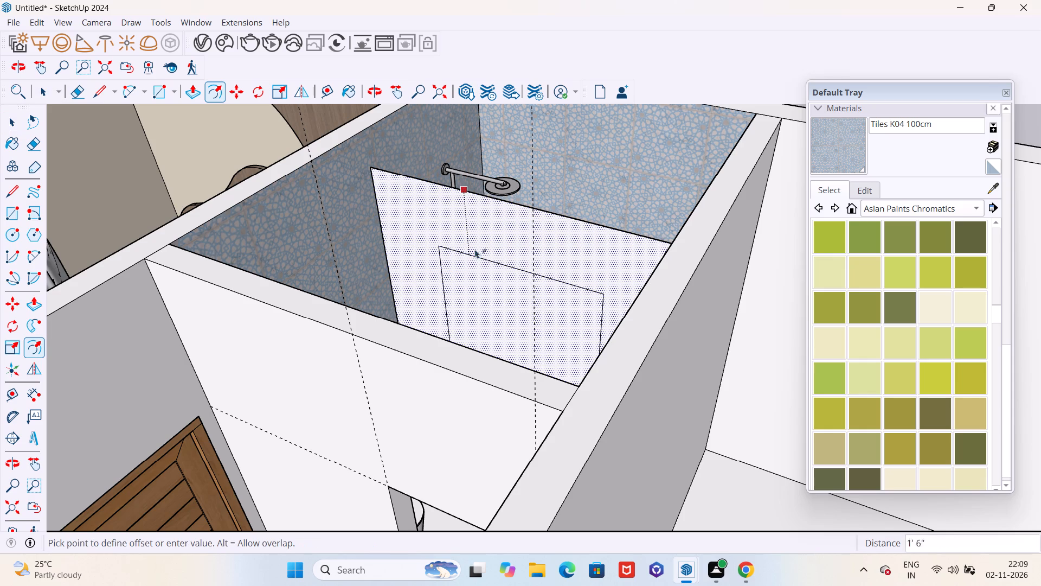
key("2")
key("shift+quotedbl")
key("Return")
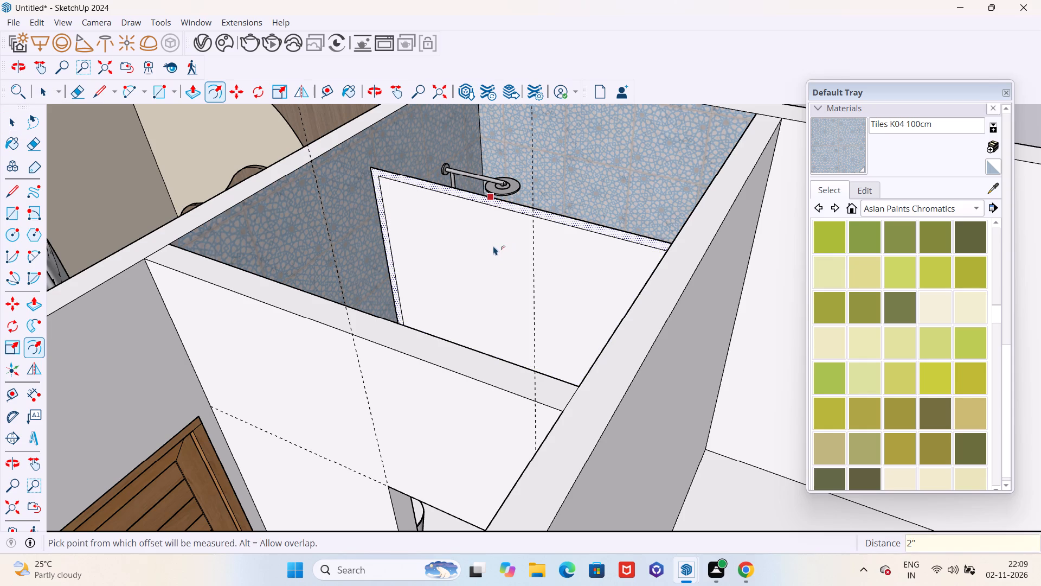
Extrude the partition's 2" border face outward by 1" on the toilet side with Push/Pull.
key("space")
scroll(493, 246, "up", 1)
middle_click_drag(492, 246, 309, 273)
scroll(448, 281, "up", 2)
key("p")
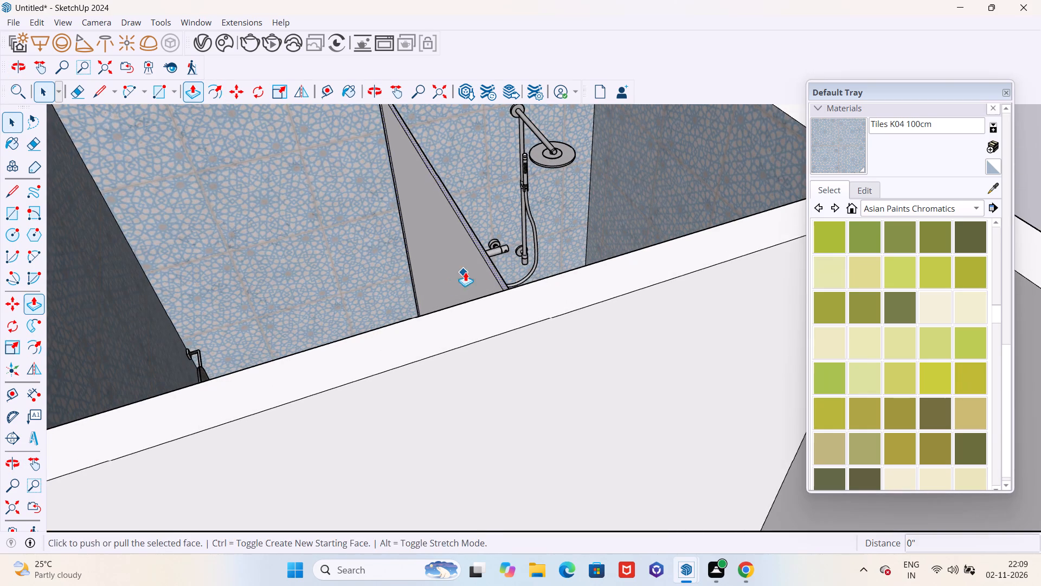
left_click(473, 264)
middle_click_drag(446, 269, 264, 282)
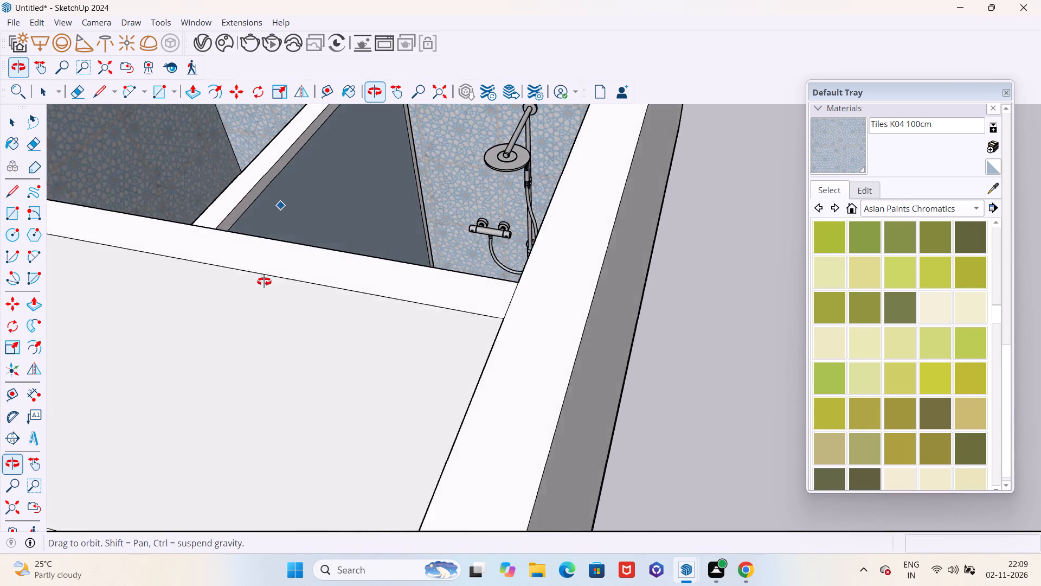
middle_click_drag(264, 282, 324, 306)
scroll(297, 285, "up", 6)
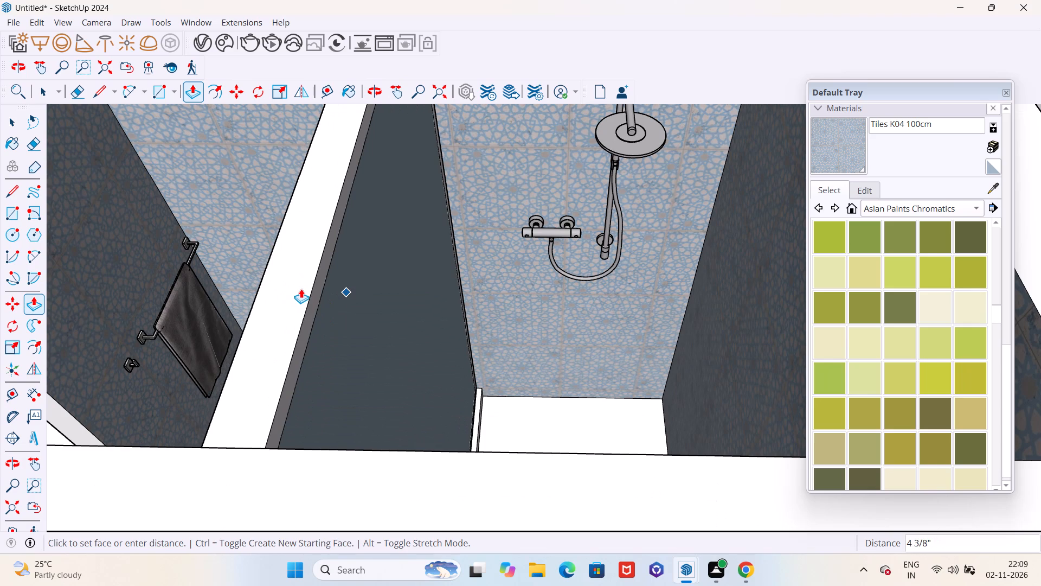
type("1\"")
key("Return")
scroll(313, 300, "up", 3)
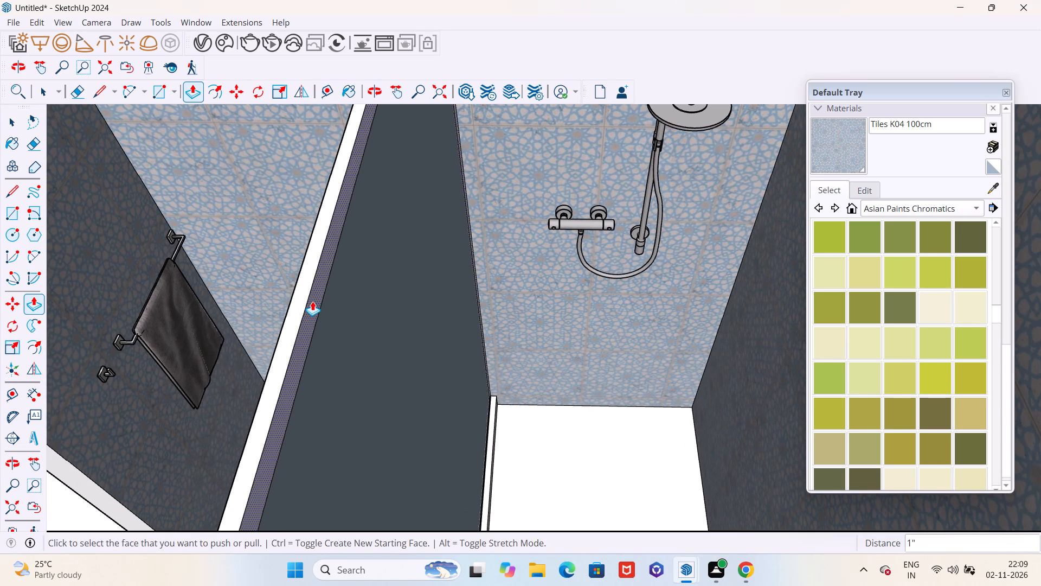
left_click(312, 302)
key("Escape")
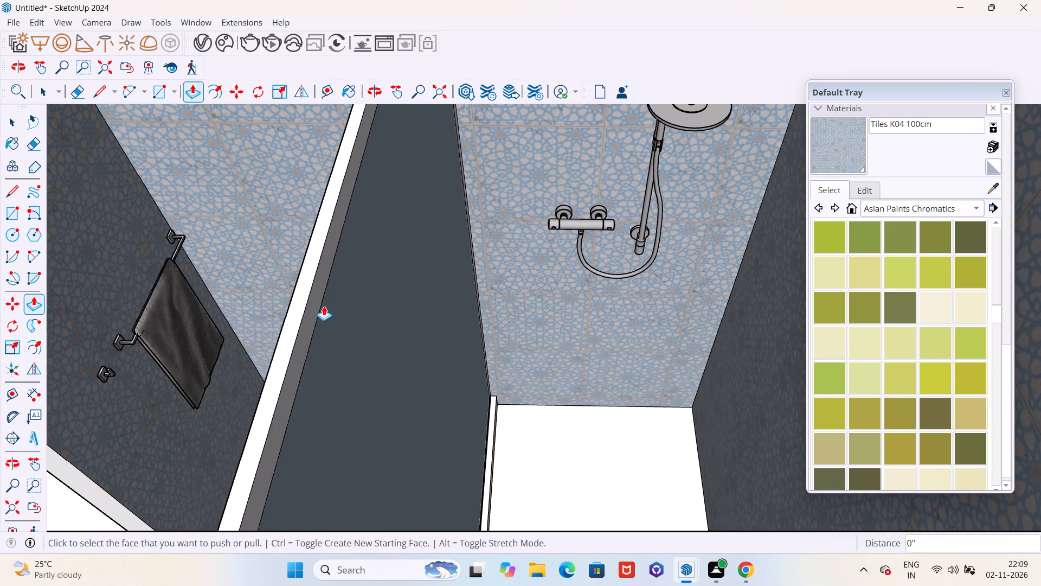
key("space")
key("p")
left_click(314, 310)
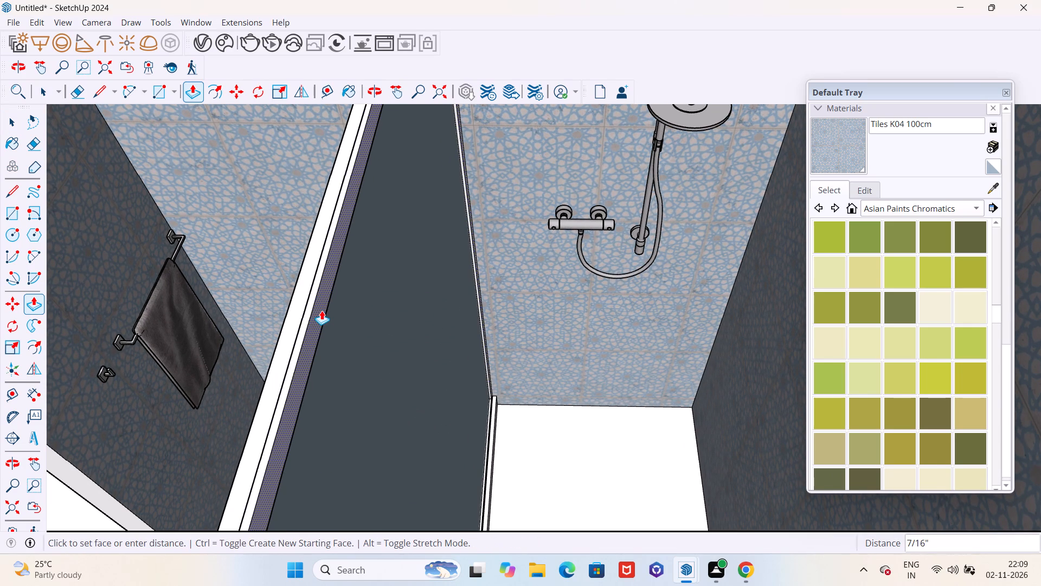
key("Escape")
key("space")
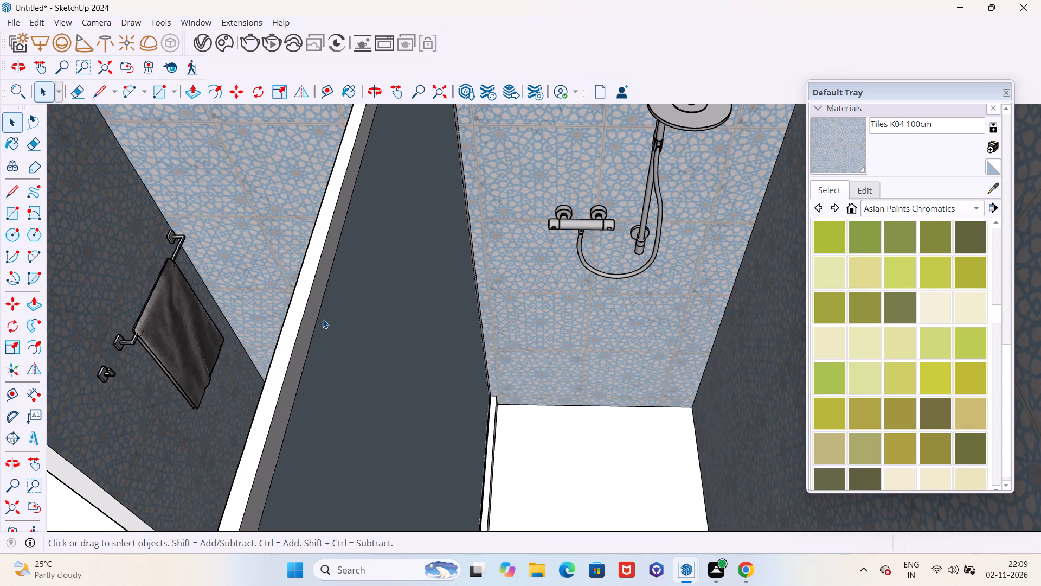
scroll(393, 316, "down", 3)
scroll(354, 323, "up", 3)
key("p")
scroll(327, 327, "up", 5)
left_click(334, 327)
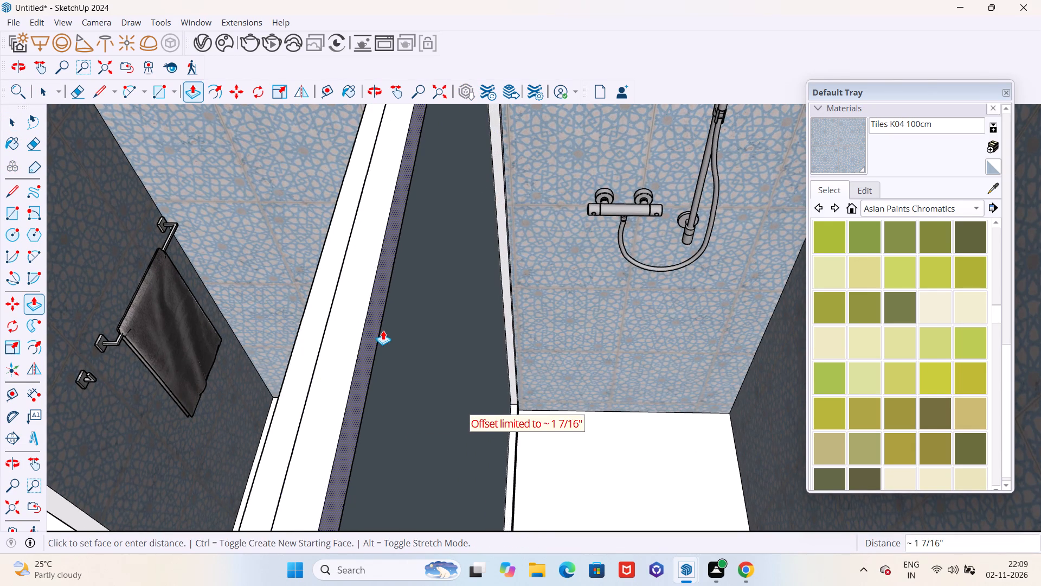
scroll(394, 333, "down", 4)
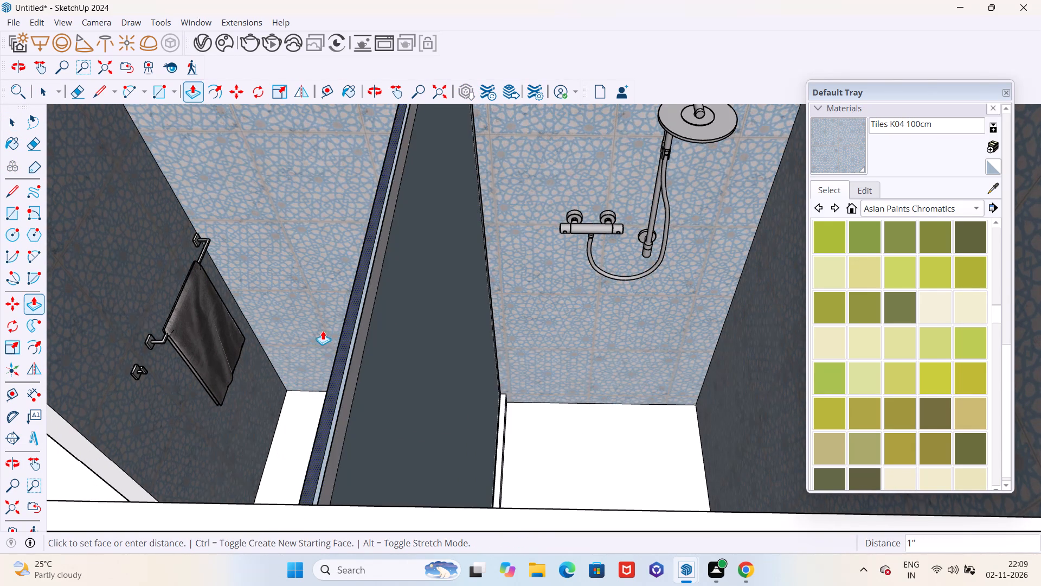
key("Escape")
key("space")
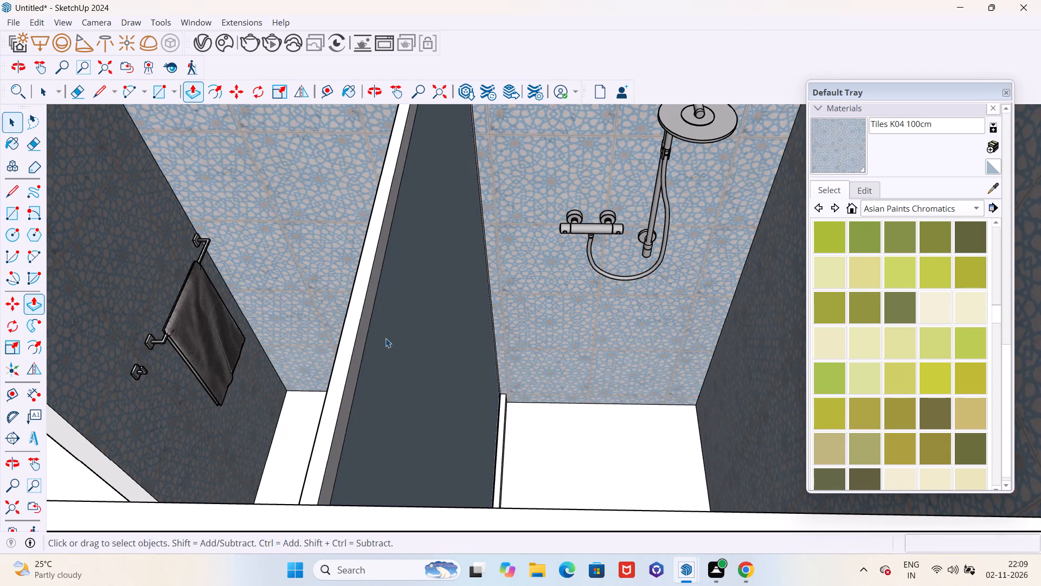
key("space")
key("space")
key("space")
Extrude the partition's border face outward by 1" on the shower side with Push/Pull.
scroll(355, 341, "up", 5)
scroll(465, 328, "down", 5)
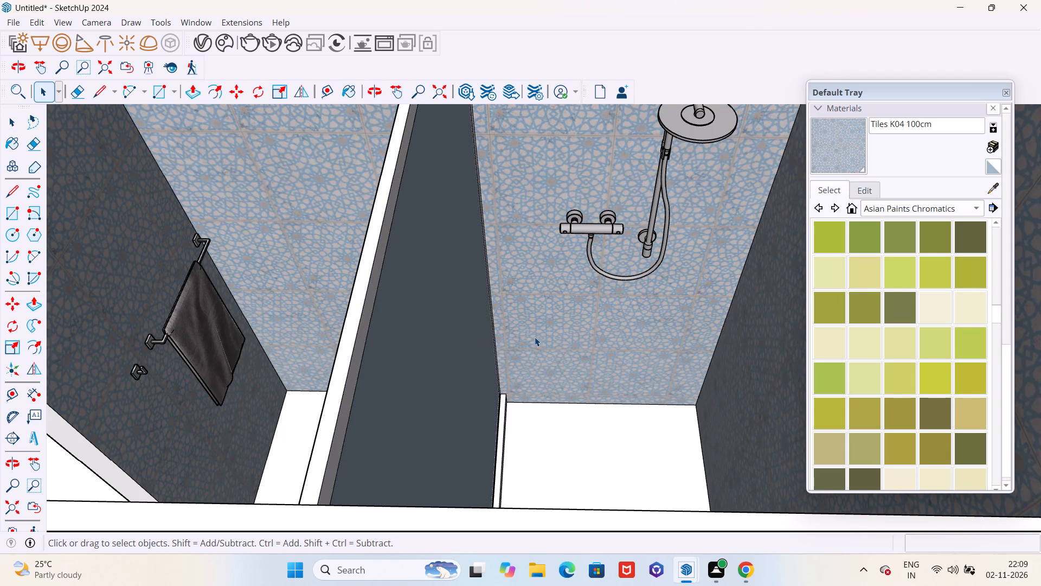
scroll(540, 337, "down", 6)
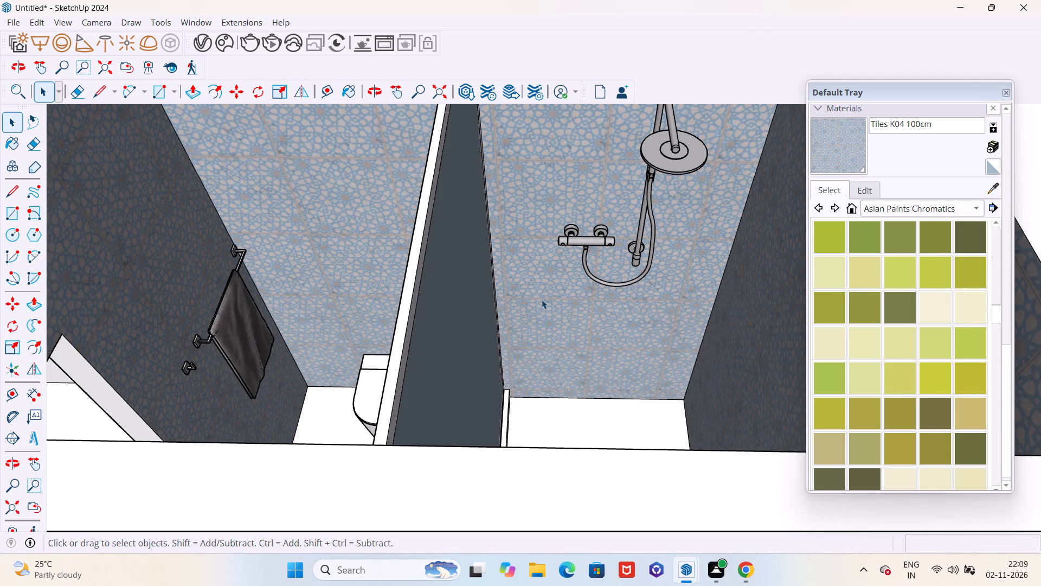
scroll(521, 317, "down", 4)
middle_click_drag(493, 321, 419, 365)
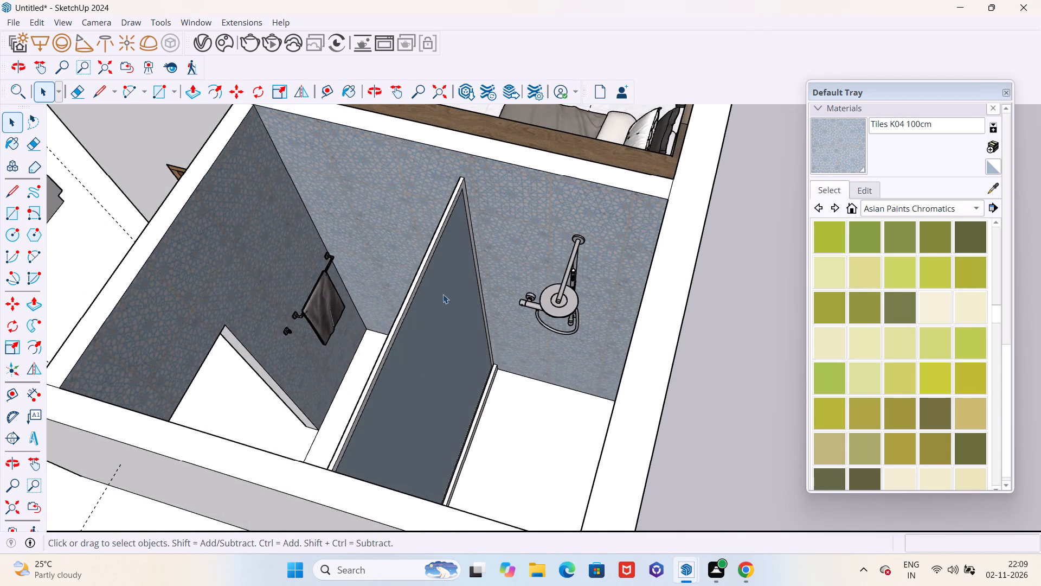
scroll(446, 232, "up", 5)
scroll(464, 190, "up", 3)
key("p")
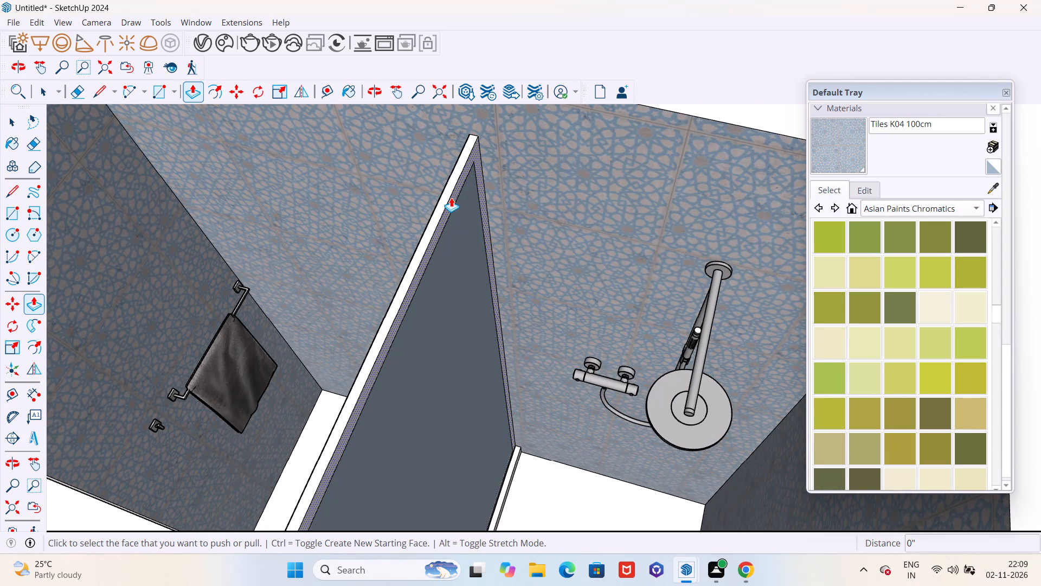
left_click(451, 198)
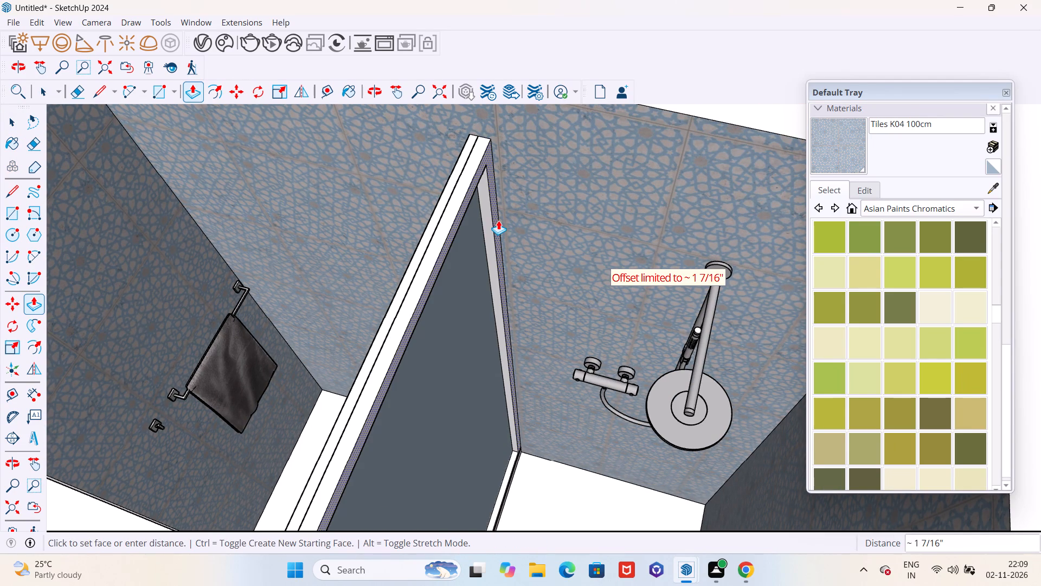
type("1\"")
key("Return")
scroll(501, 228, "down", 4)
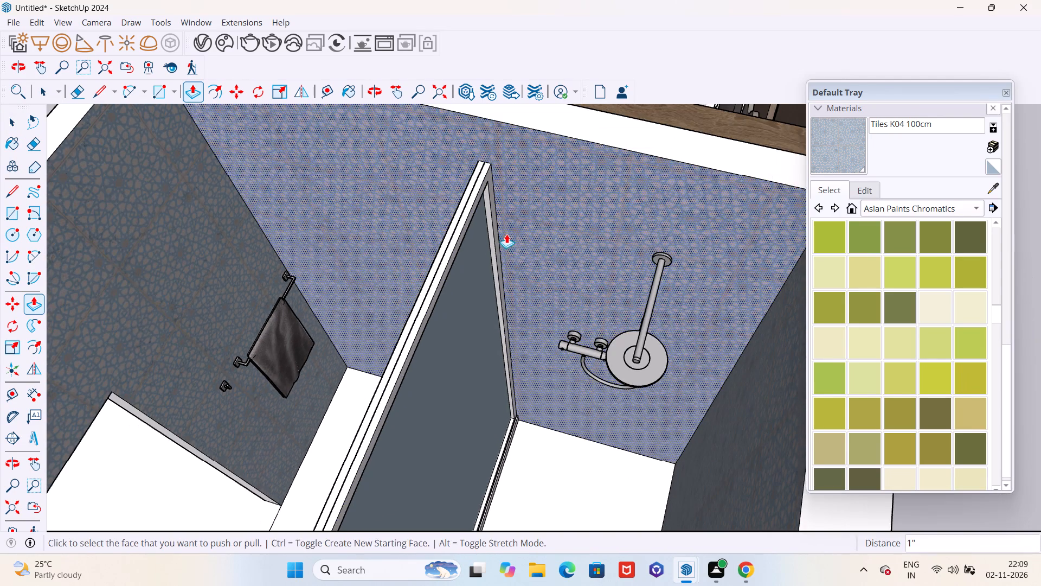
key("space")
Erase the seam line running along the top of the shower partition's frame.
scroll(477, 258, "down", 5)
middle_click_drag(393, 277, 618, 246)
scroll(595, 260, "up", 6)
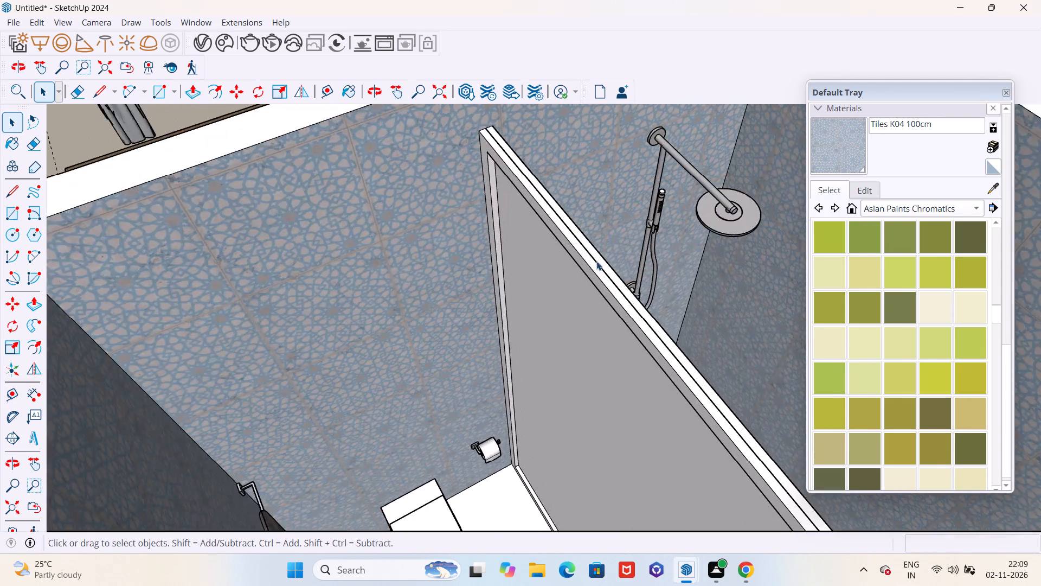
scroll(596, 261, "up", 5)
middle_click_drag(603, 276, 601, 302)
scroll(600, 302, "up", 1)
key("e")
left_click(609, 307)
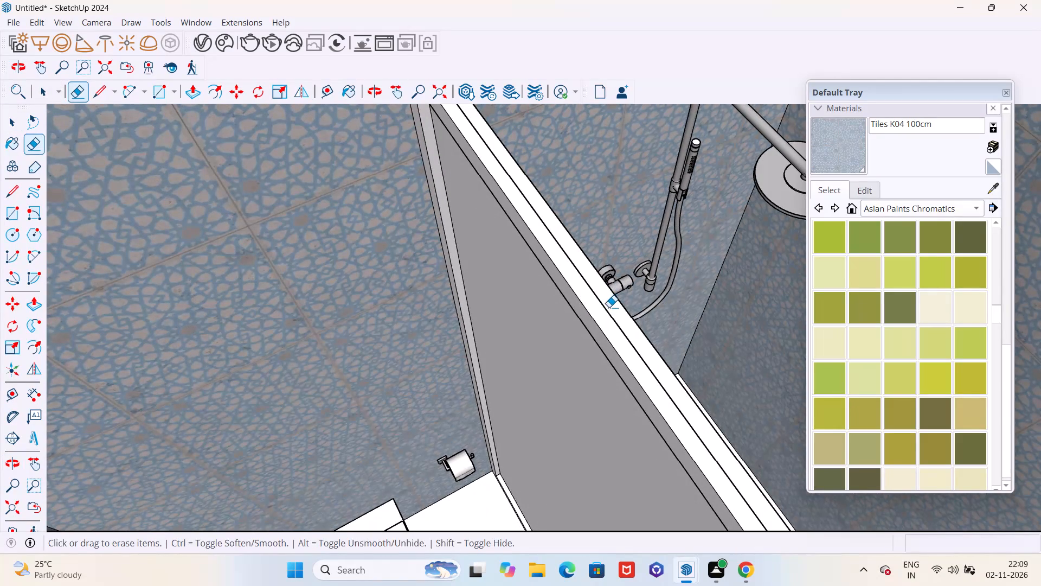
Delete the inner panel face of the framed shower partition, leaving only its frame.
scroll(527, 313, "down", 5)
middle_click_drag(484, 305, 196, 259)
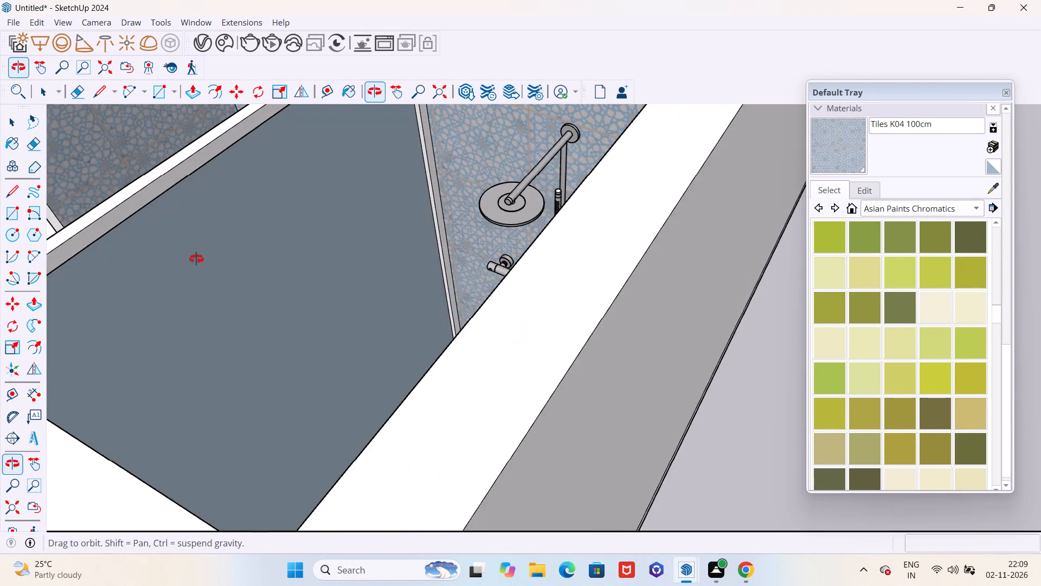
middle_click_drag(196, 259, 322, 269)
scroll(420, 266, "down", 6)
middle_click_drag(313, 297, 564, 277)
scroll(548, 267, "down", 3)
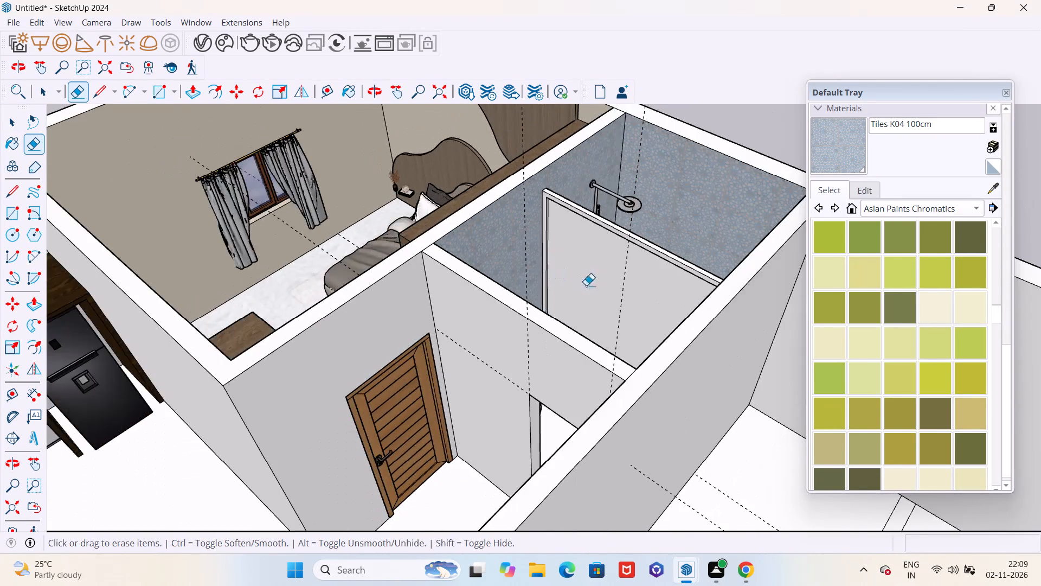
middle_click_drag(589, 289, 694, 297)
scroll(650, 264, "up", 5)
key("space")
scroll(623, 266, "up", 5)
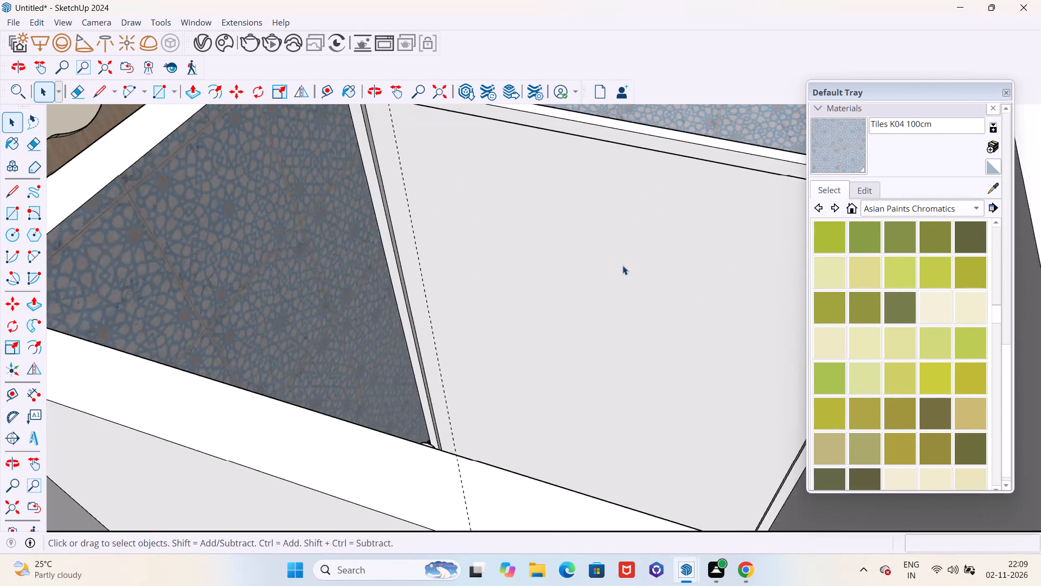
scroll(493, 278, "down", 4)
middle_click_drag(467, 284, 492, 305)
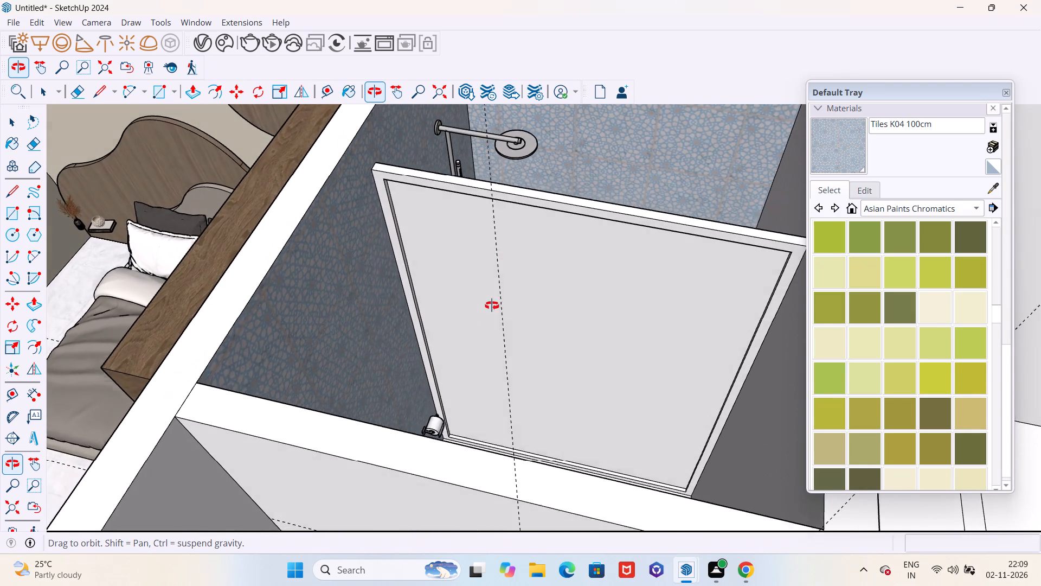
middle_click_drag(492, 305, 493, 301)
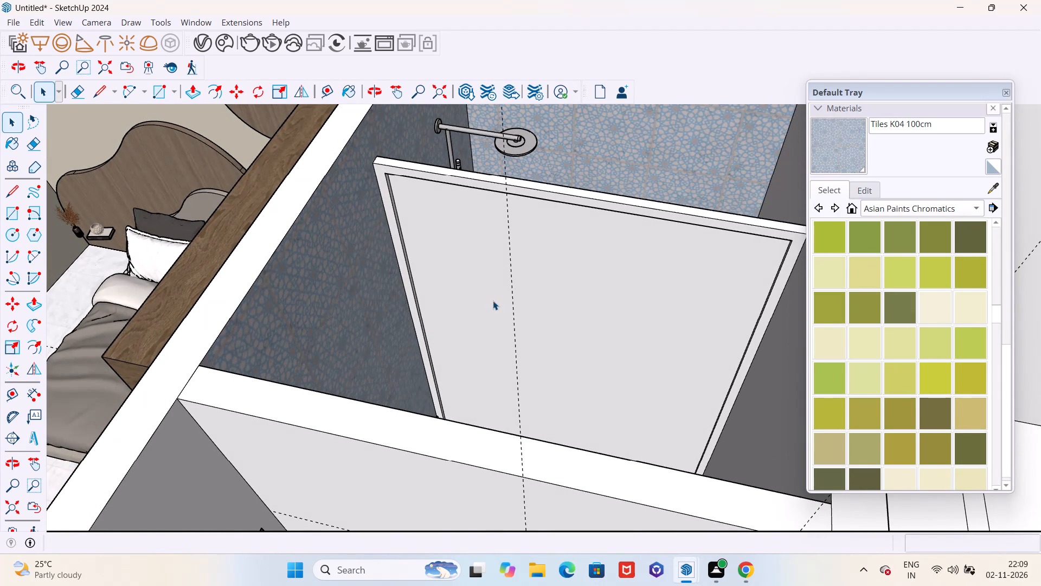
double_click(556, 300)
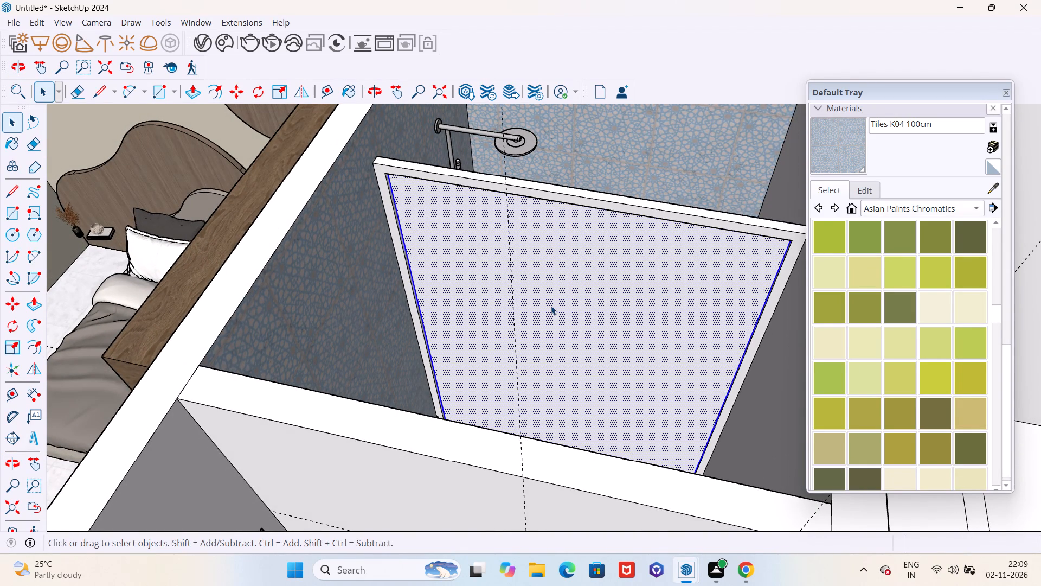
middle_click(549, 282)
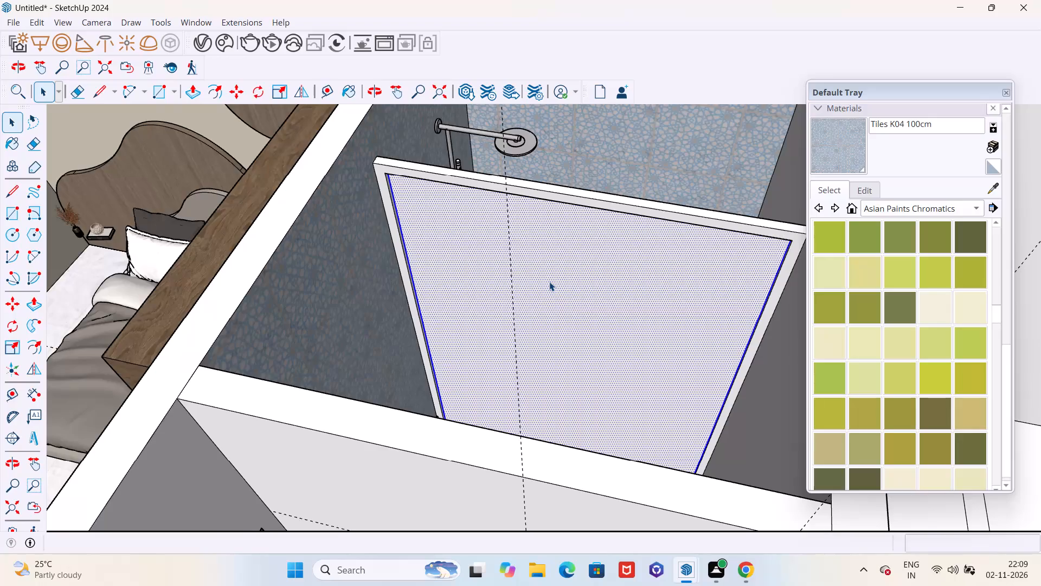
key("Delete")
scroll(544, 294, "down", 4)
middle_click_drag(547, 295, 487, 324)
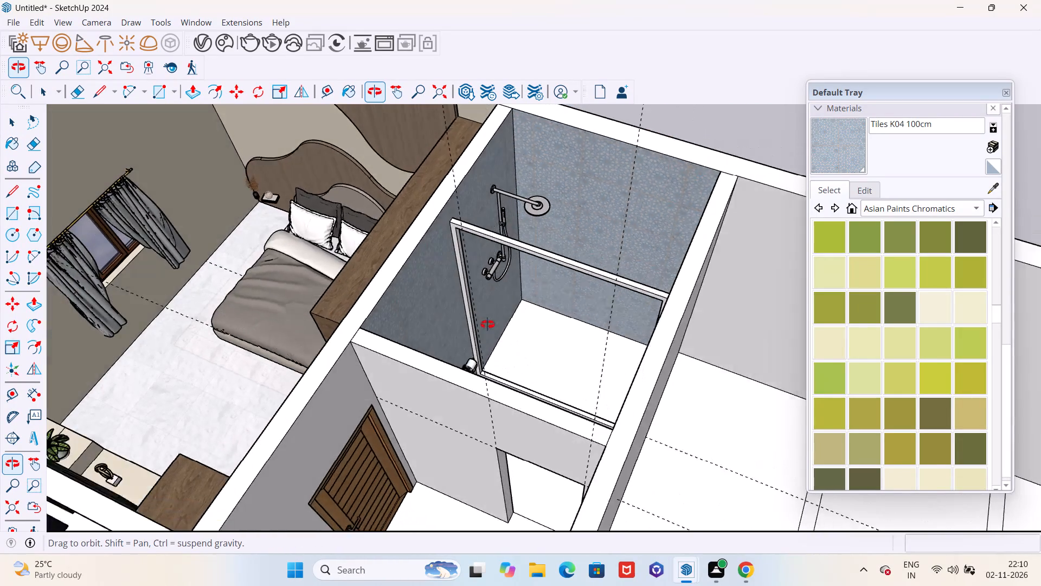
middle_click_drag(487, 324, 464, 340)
Undo the panel deletion, the frame extrusions and the 2" border offset, back to the plain partition face.
key("ctrl+z")
key("ctrl+z")
key("ctrl+z")
key("ctrl+z")
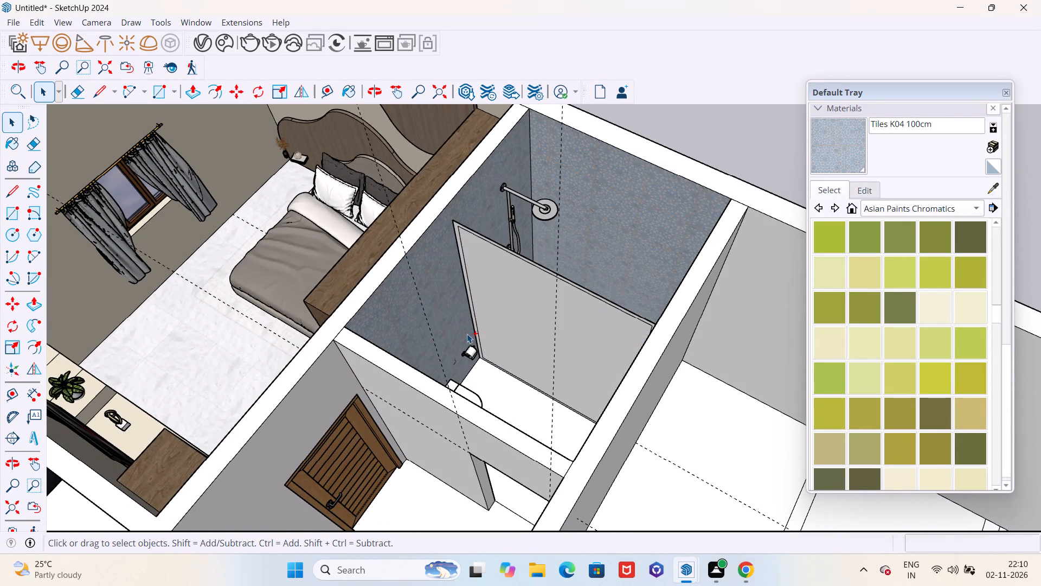
key("ctrl+z")
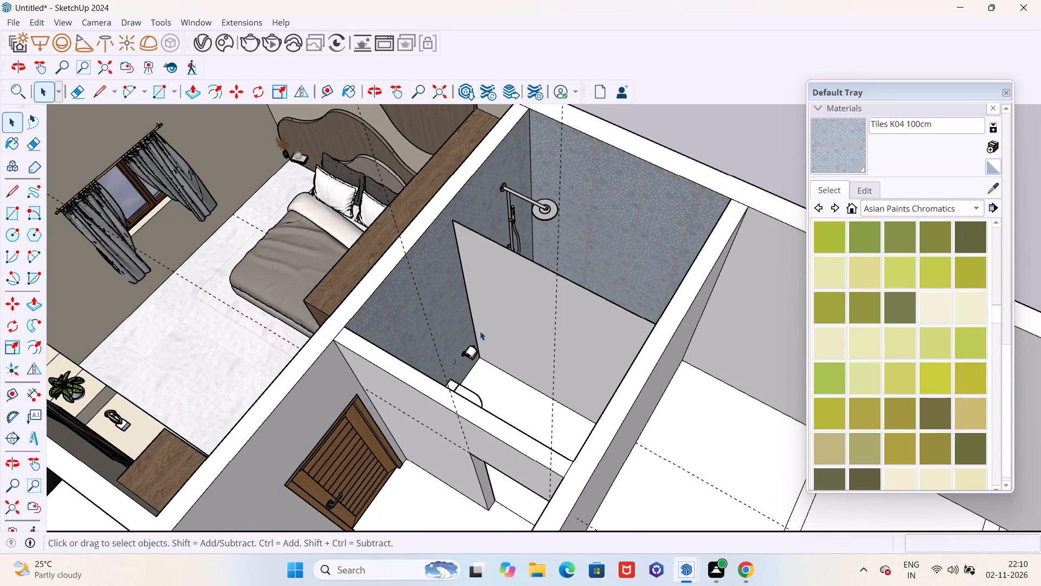
Copy the plain shower partition face with its edges to the empty space outside the building behind the washroom.
key("space")
double_click(496, 329)
key("m")
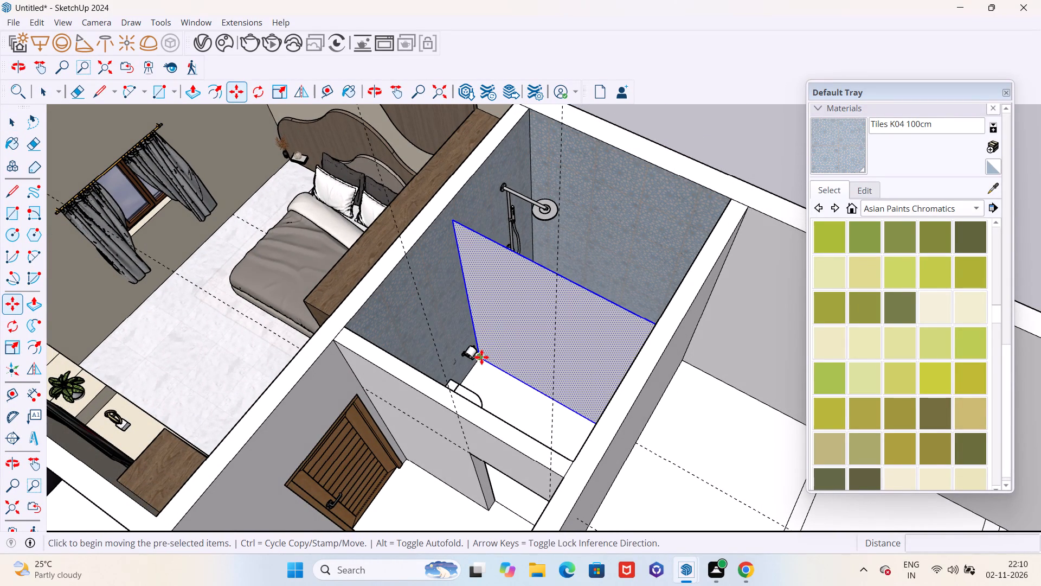
left_click(481, 358)
scroll(481, 358, "down", 14)
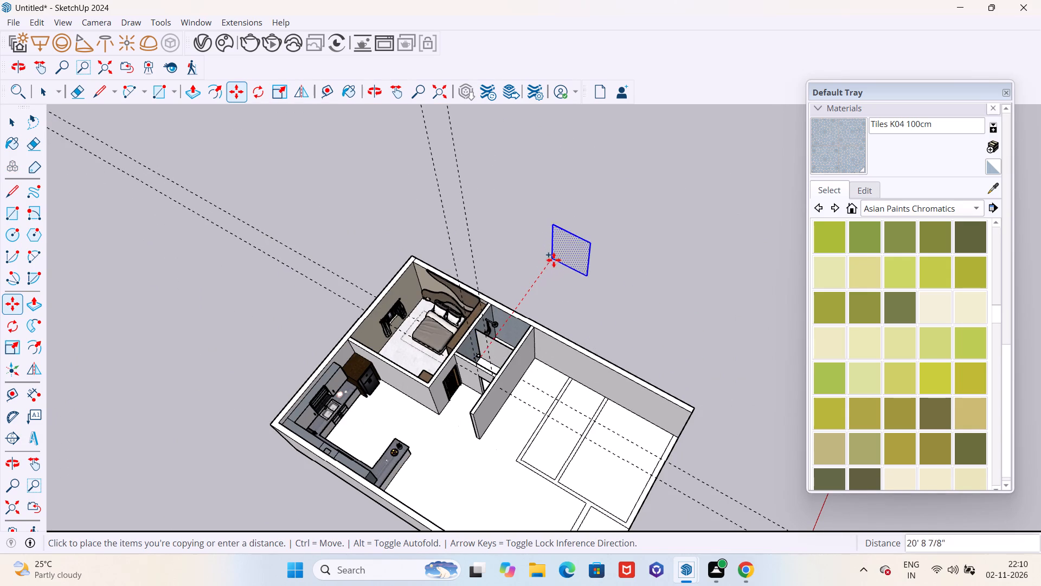
left_click(561, 251)
Delete the original shower partition face and its edges inside the washroom.
key("space")
left_click(486, 345)
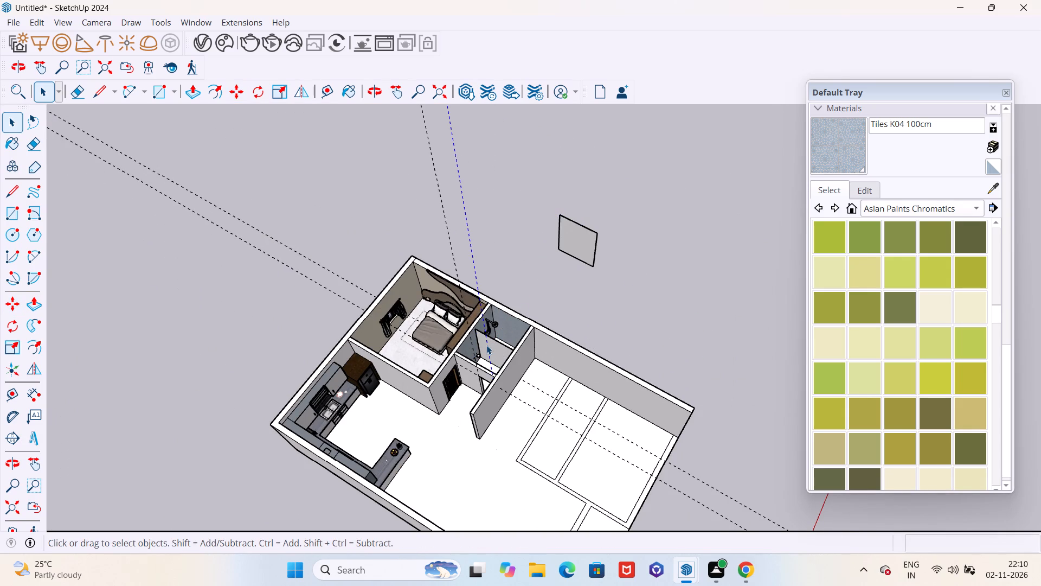
scroll(486, 349, "up", 11)
double_click(489, 346)
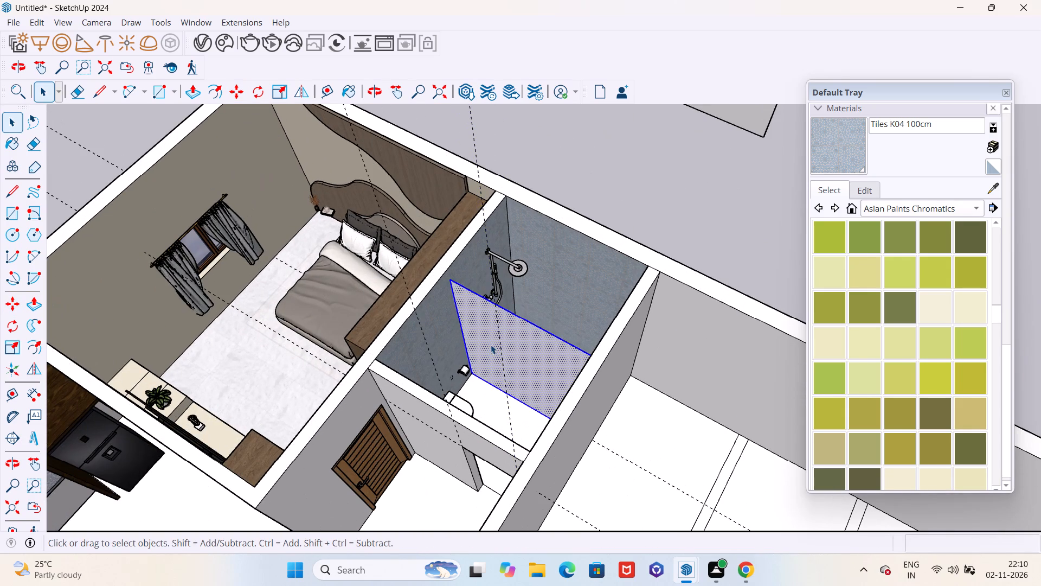
key("Delete")
Copy a vertical side edge of the partition face 3' 3" to its midpoint, dividing the face into two halves.
scroll(480, 358, "down", 4)
middle_click_drag(430, 342, 403, 335)
scroll(293, 329, "down", 6)
middle_click_drag(517, 337, 581, 264)
scroll(475, 260, "up", 12)
middle_click_drag(535, 274, 249, 222)
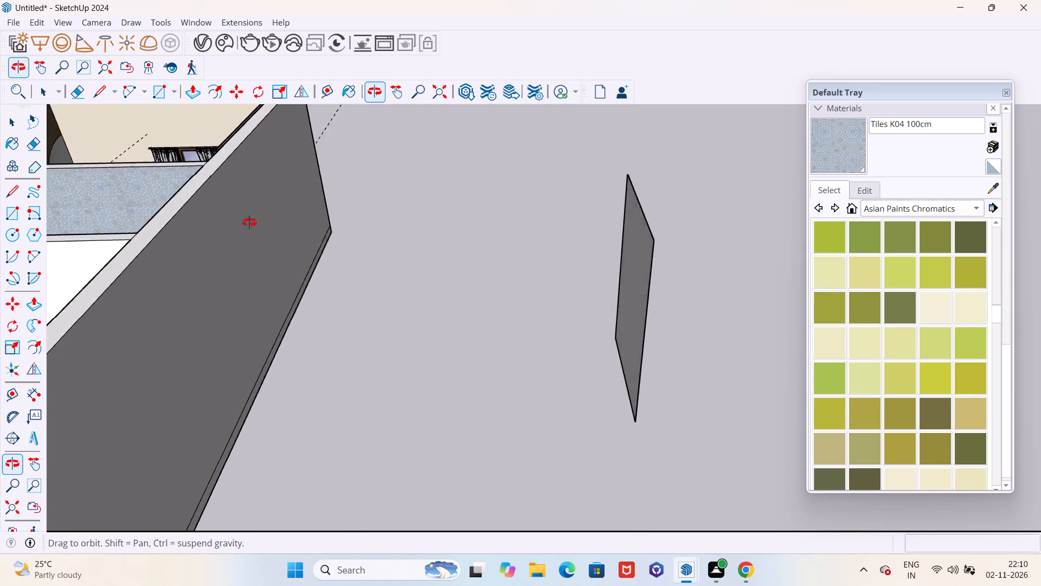
middle_click_drag(249, 222, 637, 233)
scroll(514, 232, "up", 5)
scroll(526, 234, "down", 4)
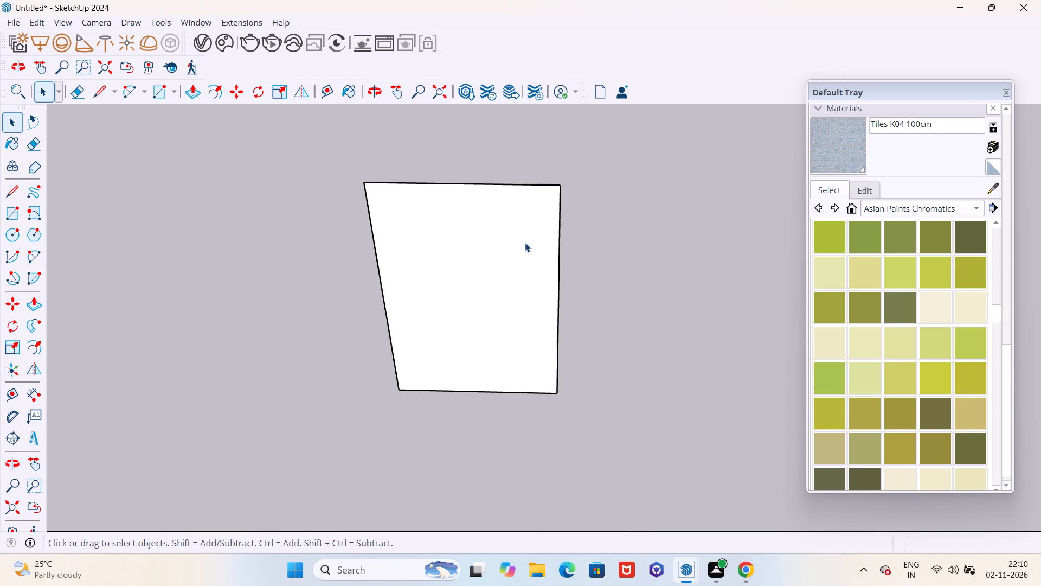
middle_click_drag(528, 243, 536, 236)
scroll(536, 236, "up", 1)
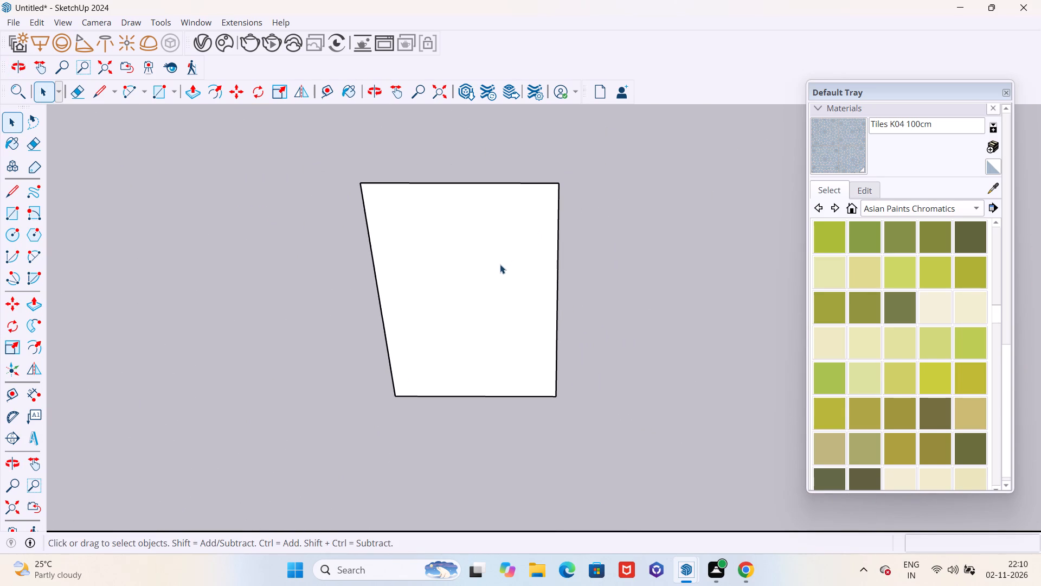
left_click(385, 327)
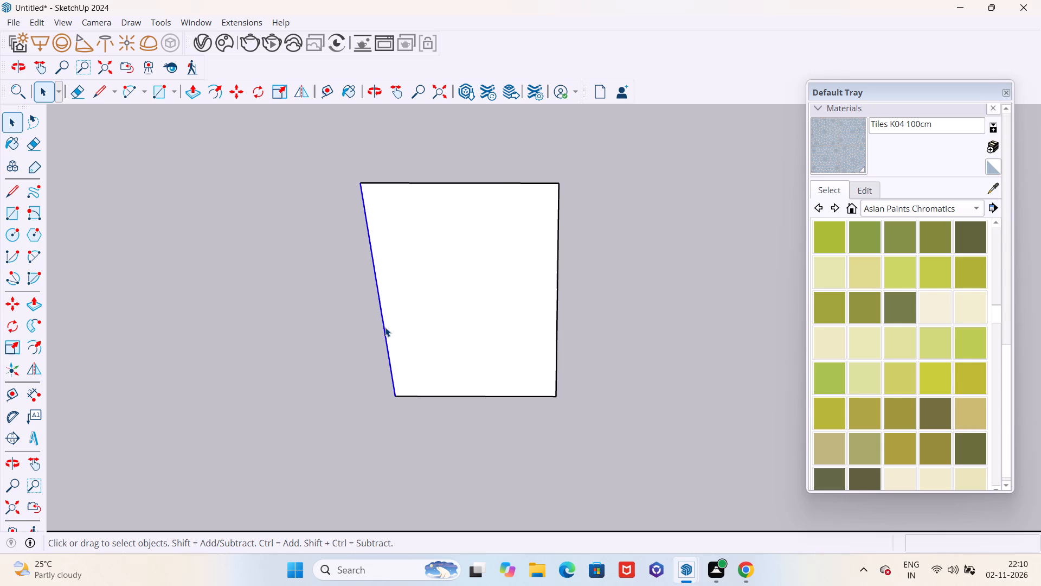
key("m")
left_click(396, 396)
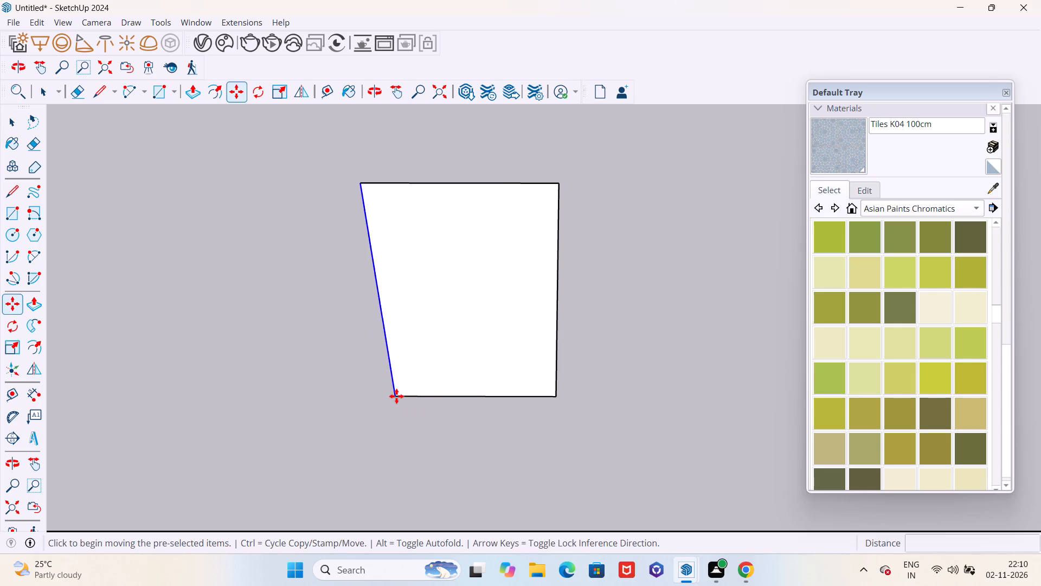
left_click(477, 398)
scroll(535, 381, "down", 5)
key("space")
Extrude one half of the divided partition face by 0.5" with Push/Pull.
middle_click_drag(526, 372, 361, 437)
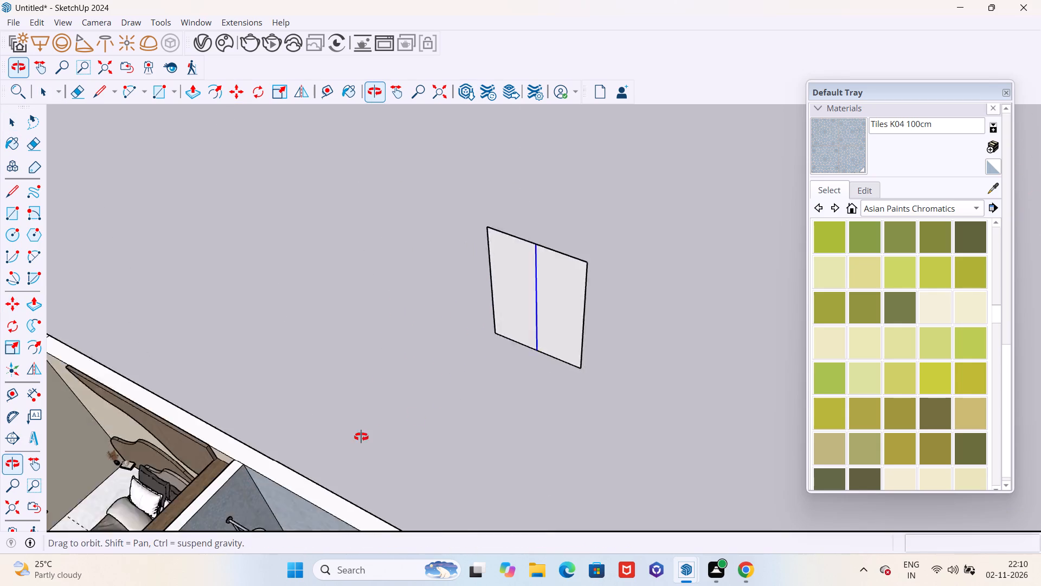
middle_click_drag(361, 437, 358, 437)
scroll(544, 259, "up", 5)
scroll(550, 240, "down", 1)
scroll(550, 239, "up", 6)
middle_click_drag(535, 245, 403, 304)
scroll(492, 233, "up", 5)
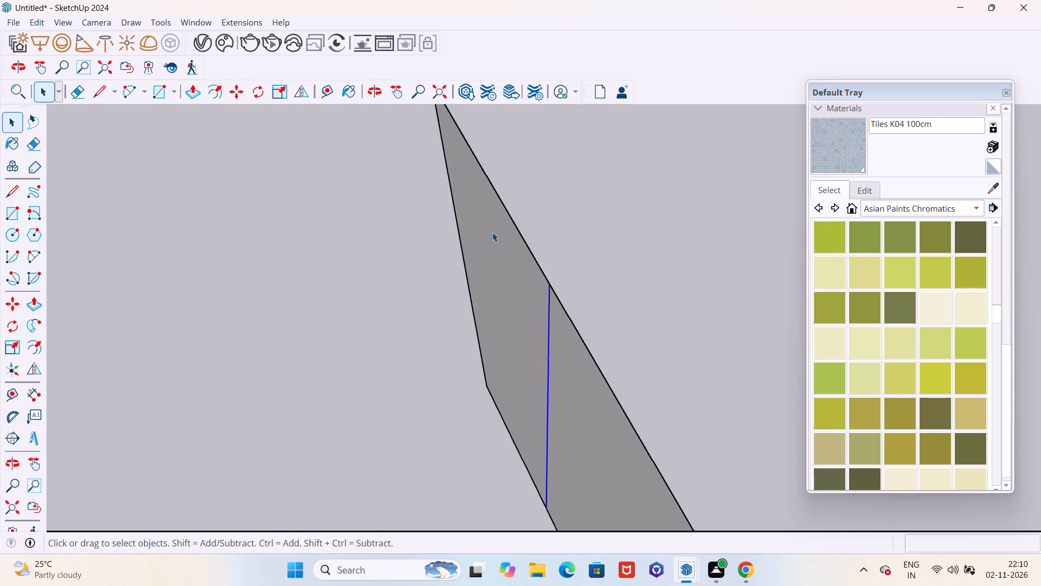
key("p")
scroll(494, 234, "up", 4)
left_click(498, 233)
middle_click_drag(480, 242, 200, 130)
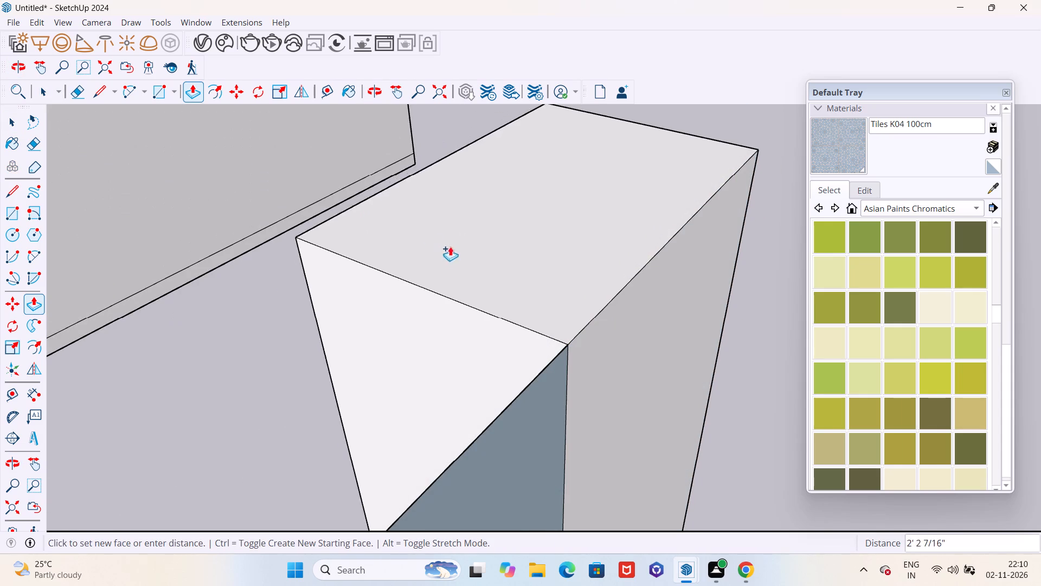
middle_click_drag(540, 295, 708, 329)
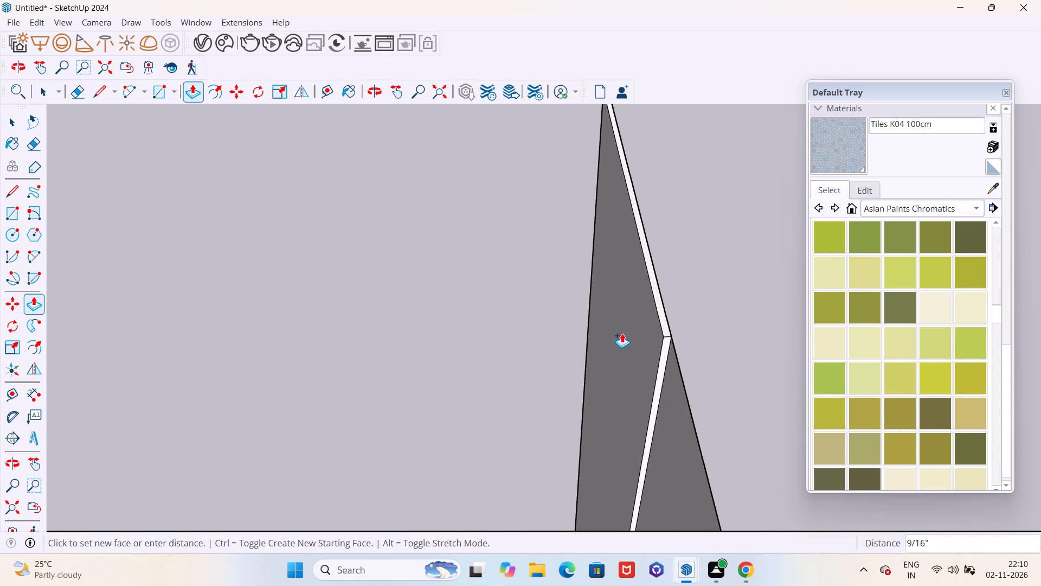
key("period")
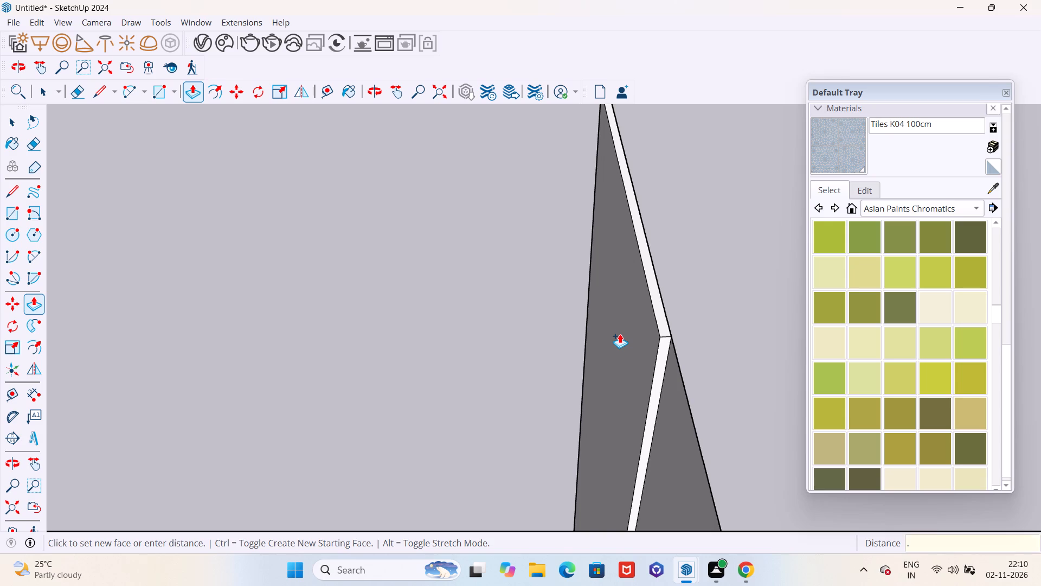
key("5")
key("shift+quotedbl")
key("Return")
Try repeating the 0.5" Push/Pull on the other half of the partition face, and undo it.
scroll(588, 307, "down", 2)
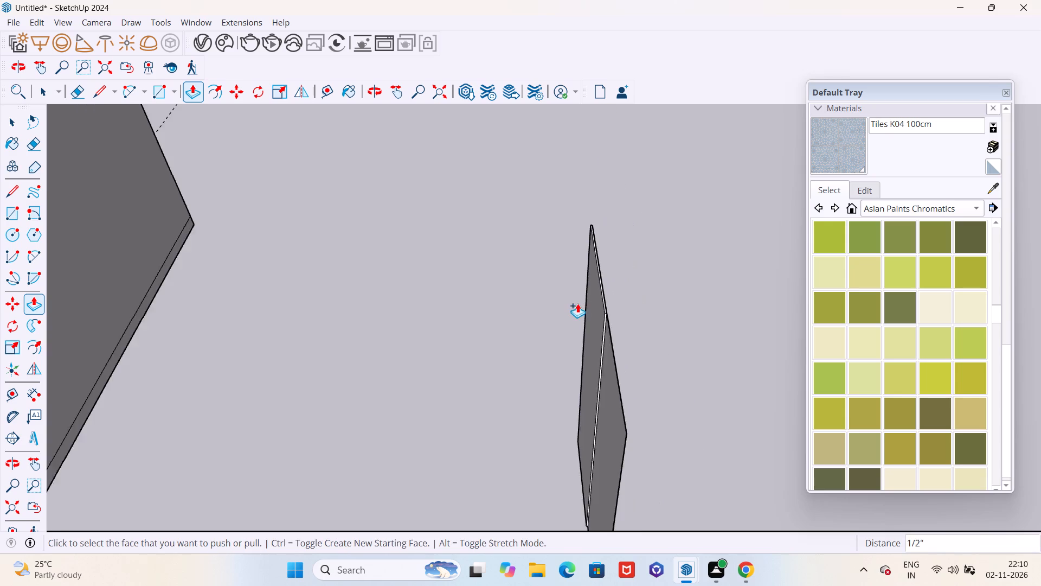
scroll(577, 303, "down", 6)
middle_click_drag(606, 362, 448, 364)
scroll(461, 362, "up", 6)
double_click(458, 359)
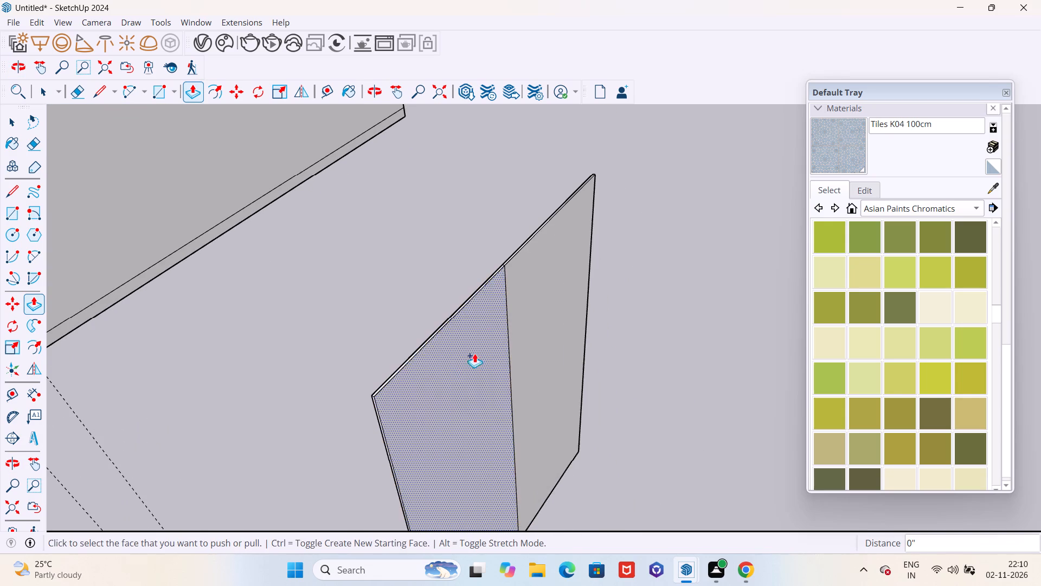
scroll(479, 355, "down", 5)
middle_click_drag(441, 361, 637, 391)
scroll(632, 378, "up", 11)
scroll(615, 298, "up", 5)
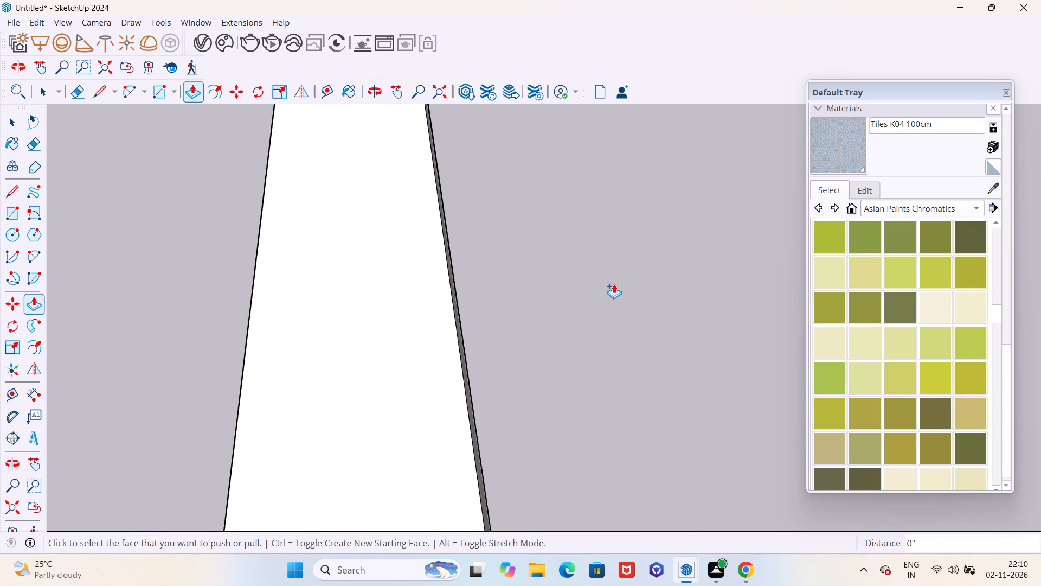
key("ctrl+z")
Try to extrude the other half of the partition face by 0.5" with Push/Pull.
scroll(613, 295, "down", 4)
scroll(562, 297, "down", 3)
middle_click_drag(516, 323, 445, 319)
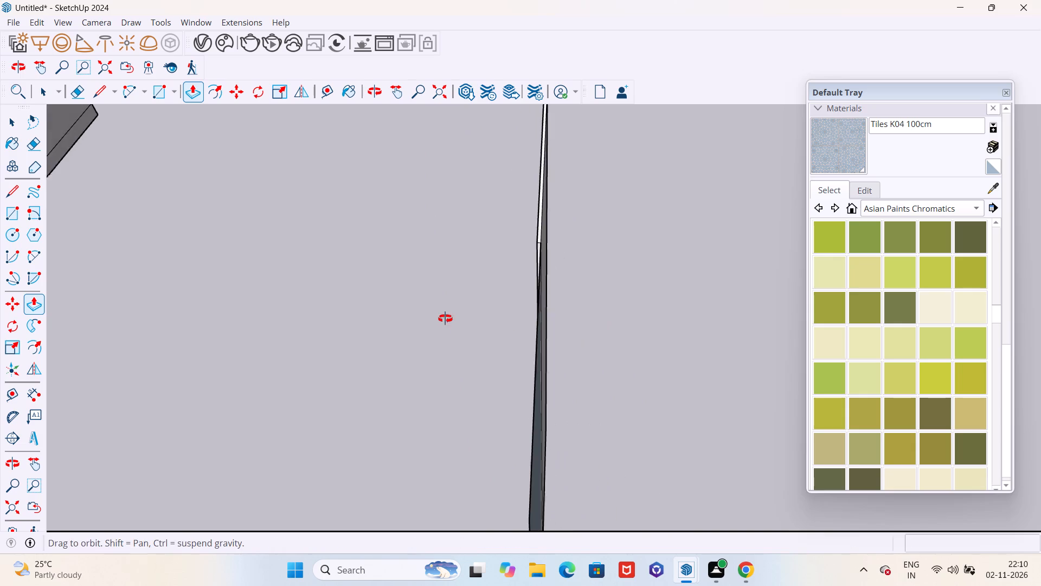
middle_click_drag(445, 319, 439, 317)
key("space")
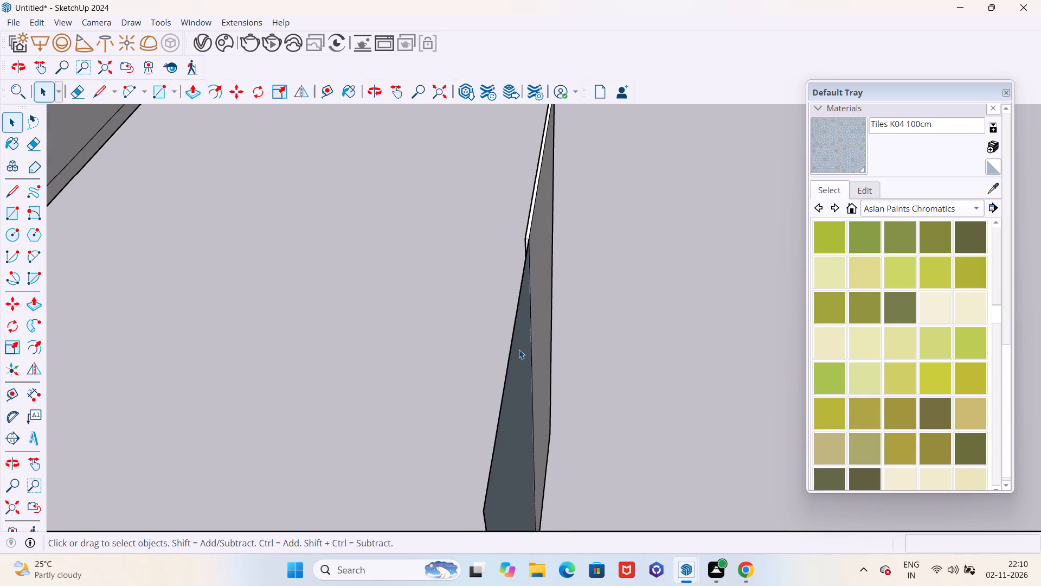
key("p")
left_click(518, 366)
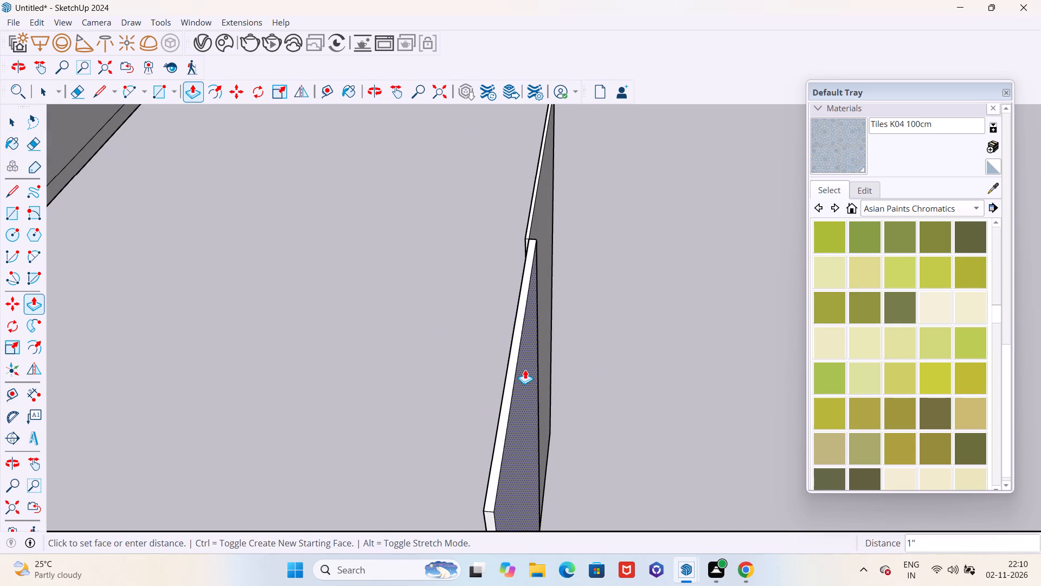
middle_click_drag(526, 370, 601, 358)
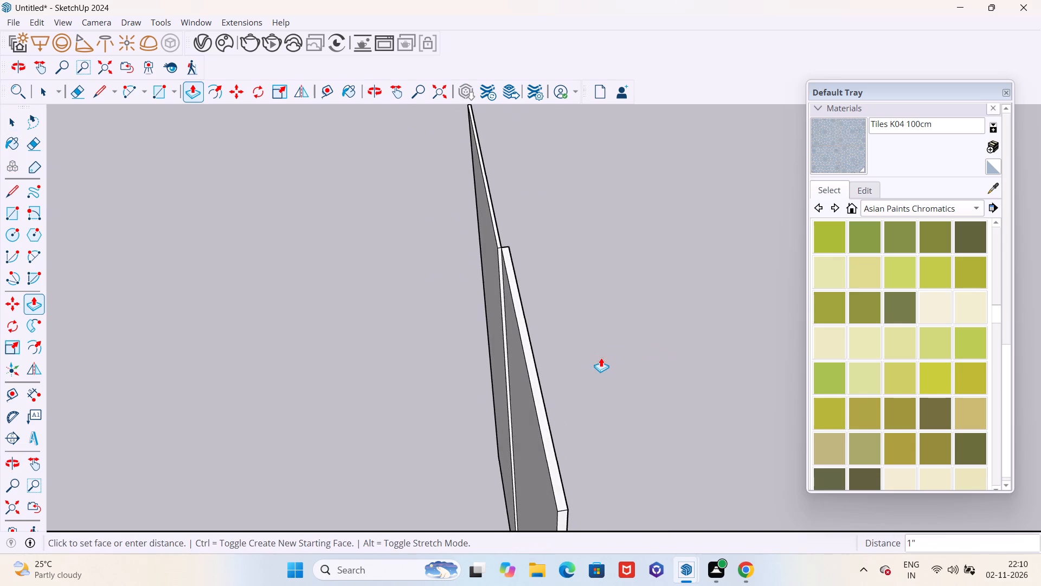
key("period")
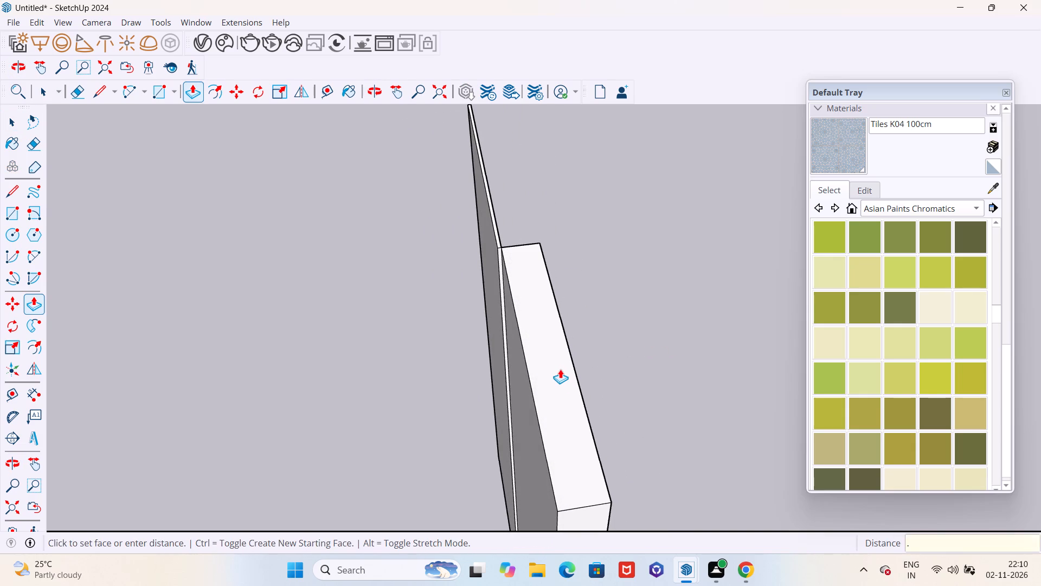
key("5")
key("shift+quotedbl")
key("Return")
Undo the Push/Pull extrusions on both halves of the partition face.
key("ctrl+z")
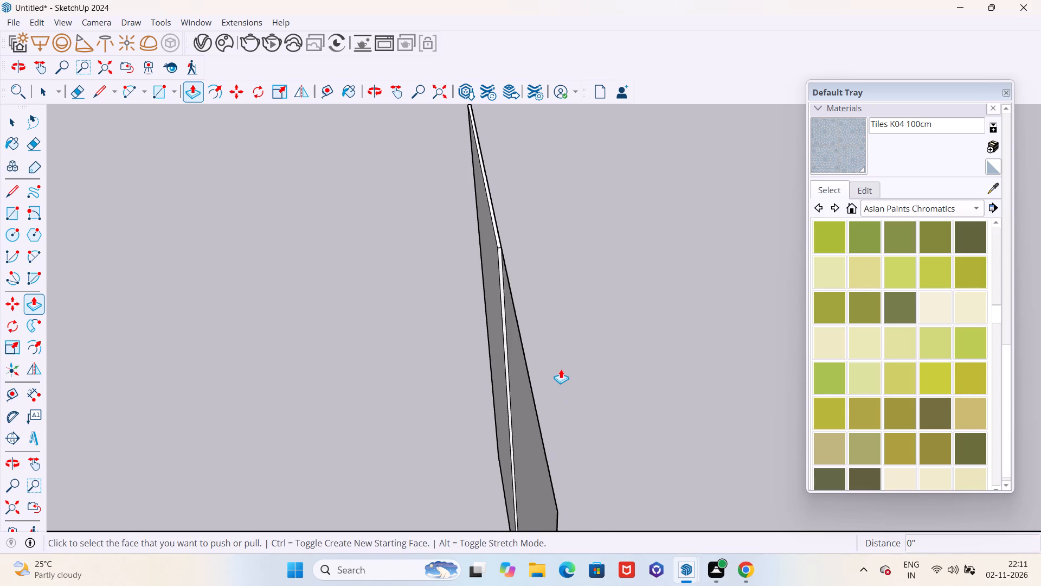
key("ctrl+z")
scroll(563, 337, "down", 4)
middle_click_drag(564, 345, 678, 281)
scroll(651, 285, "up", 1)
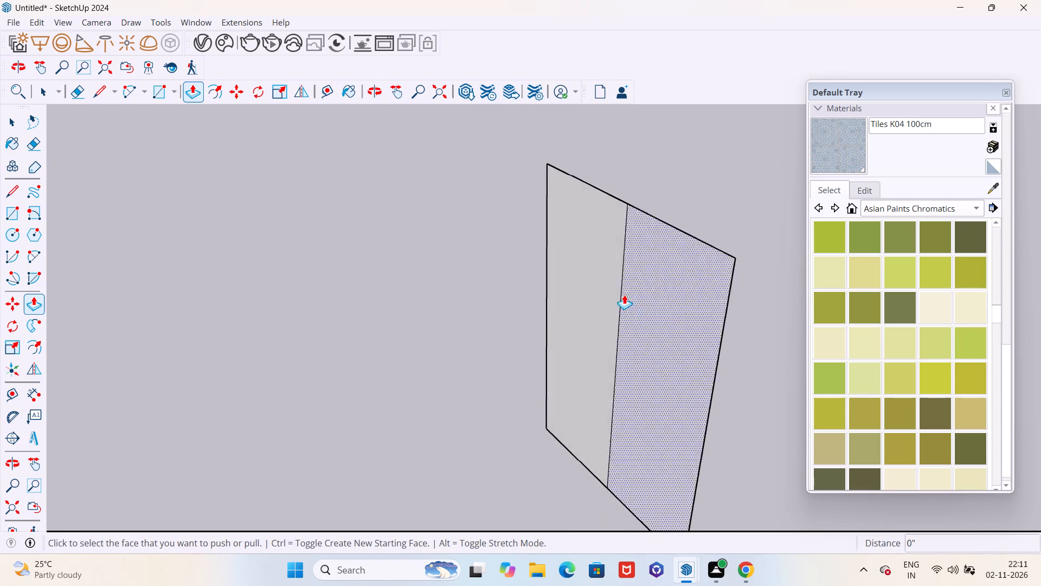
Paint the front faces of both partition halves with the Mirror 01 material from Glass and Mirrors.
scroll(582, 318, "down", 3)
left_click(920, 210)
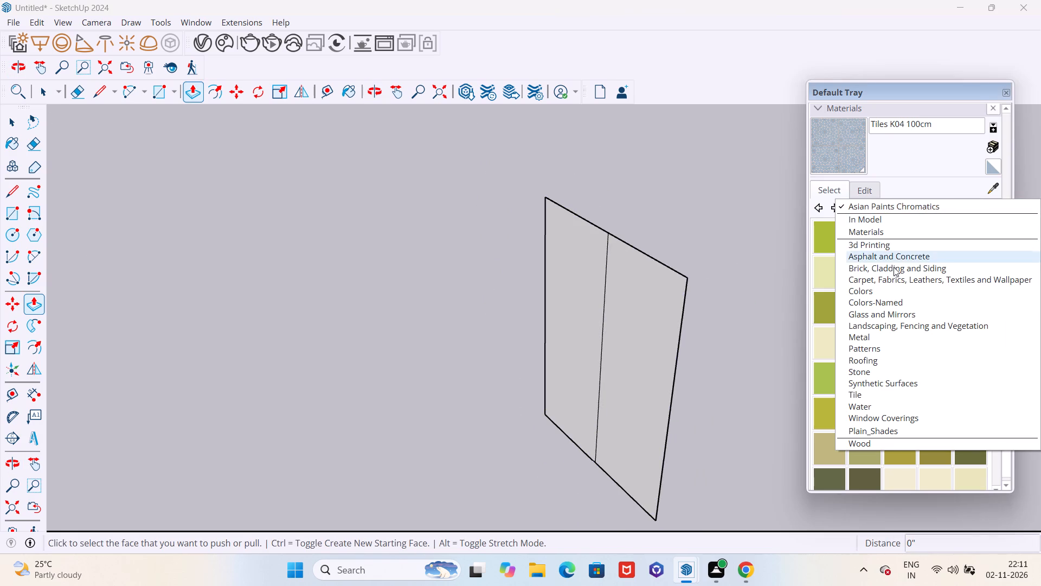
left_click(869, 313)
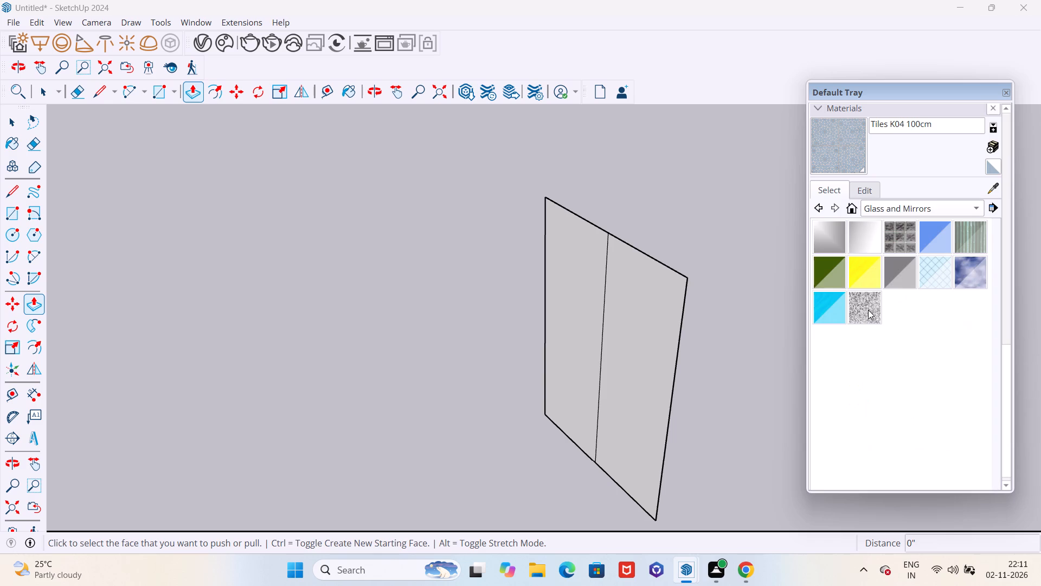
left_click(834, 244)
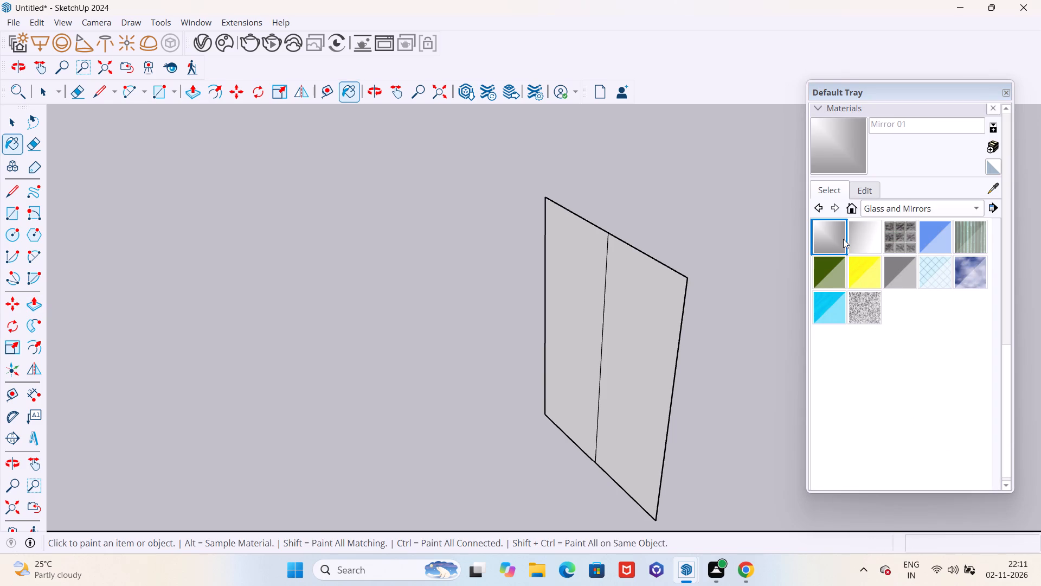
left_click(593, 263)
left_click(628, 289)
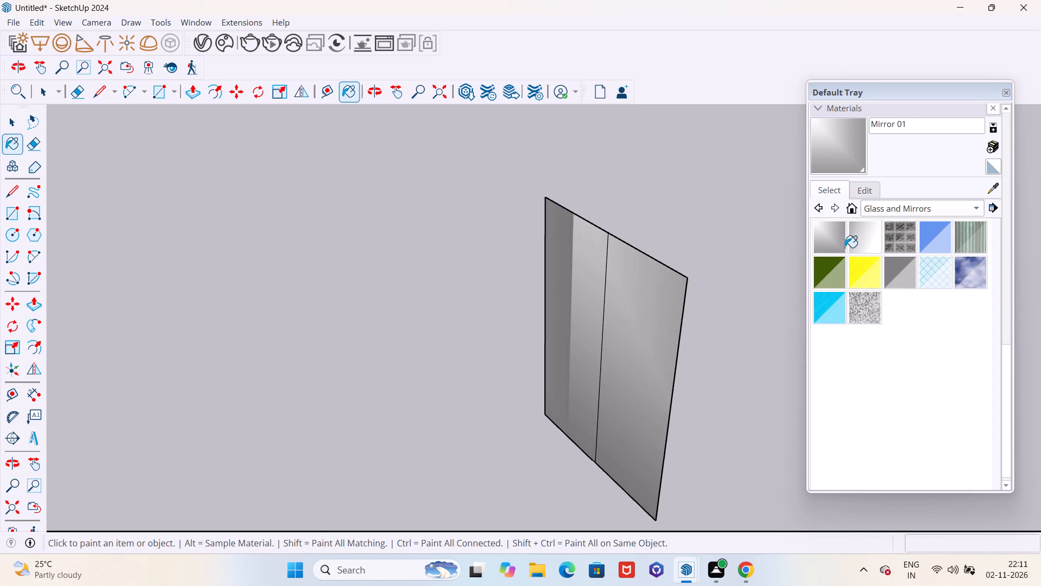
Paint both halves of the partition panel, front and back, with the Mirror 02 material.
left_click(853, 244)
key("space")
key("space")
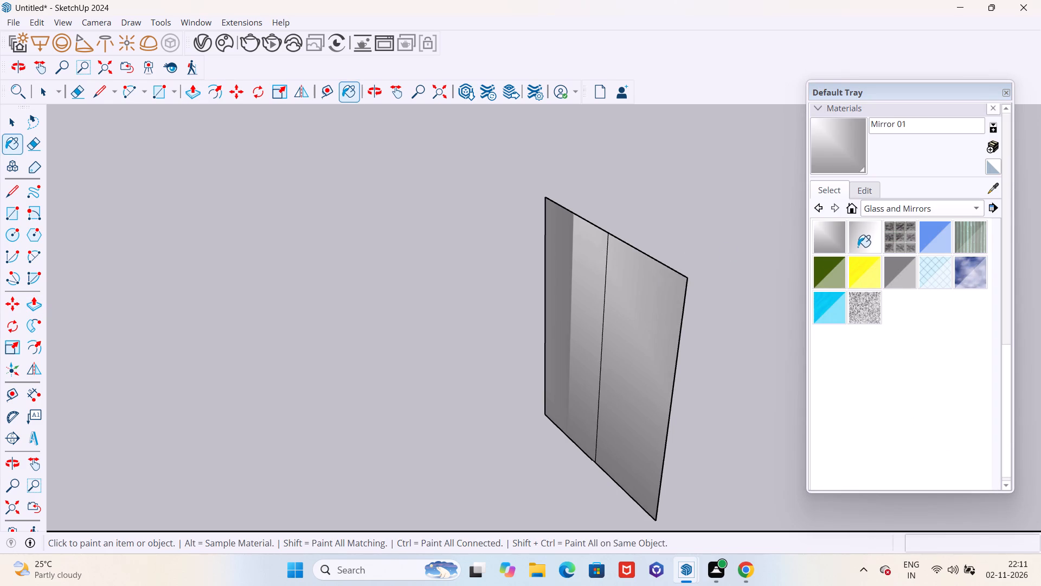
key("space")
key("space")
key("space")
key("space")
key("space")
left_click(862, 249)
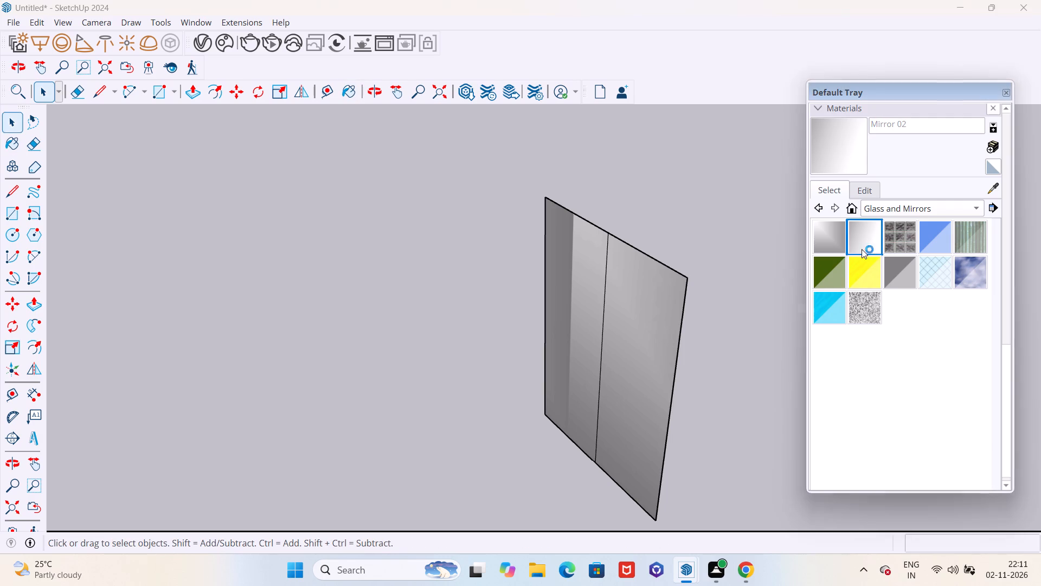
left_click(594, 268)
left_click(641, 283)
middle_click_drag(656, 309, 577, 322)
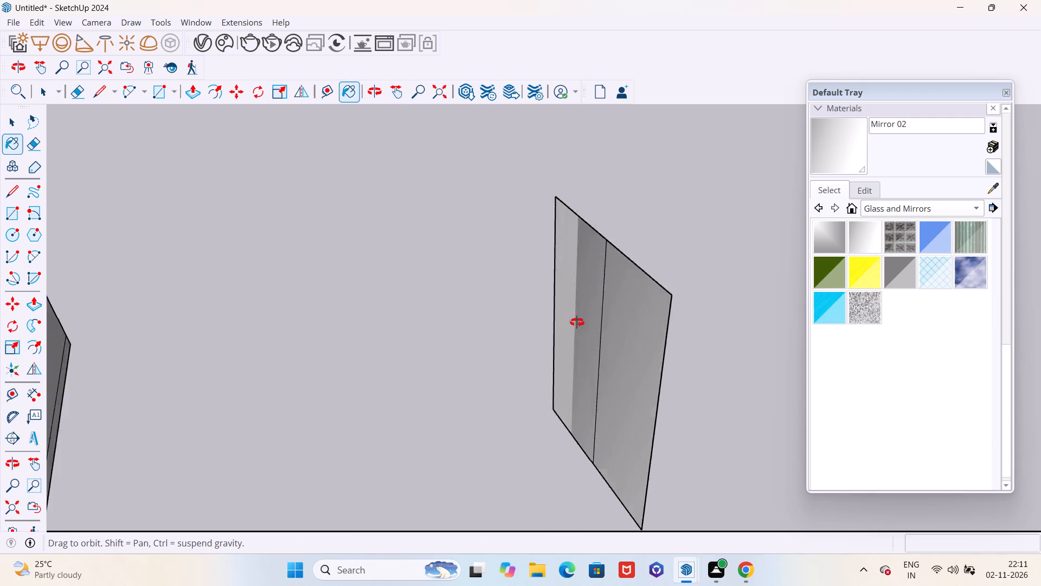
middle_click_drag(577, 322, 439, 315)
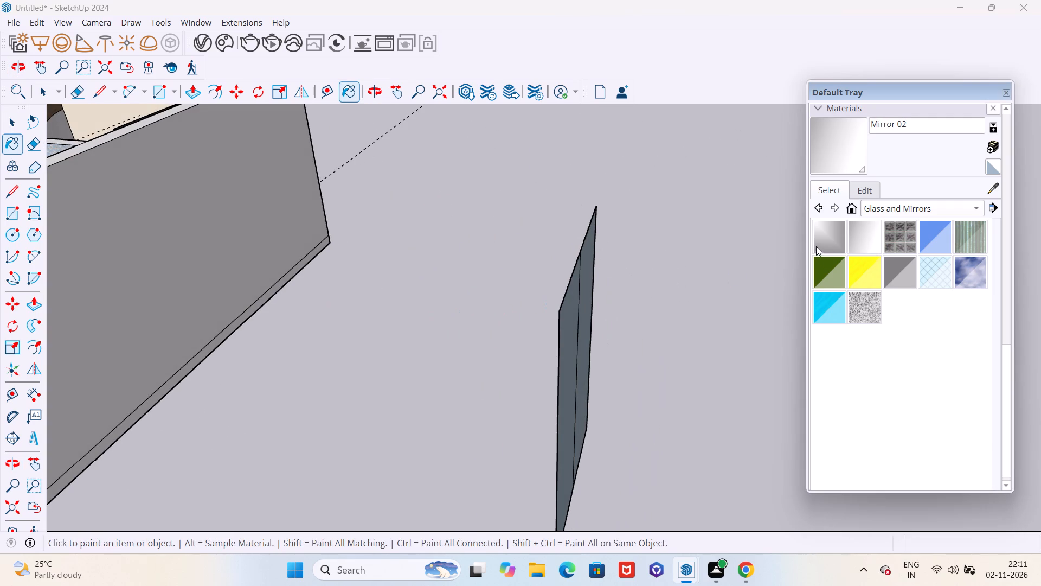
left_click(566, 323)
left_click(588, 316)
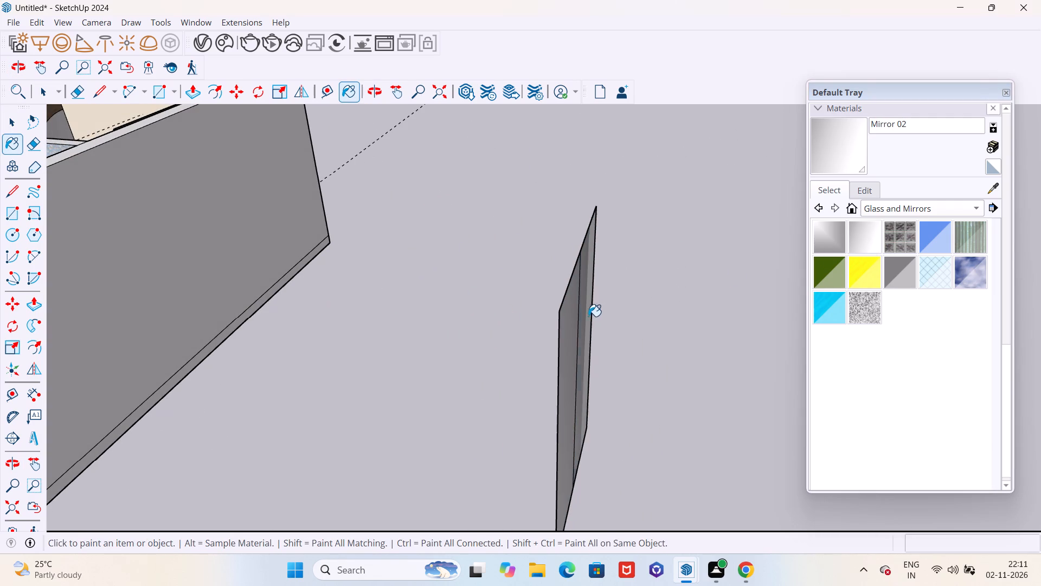
Paint both halves of the partition panel, front and back, with the Translucent Glass Blue material.
middle_click_drag(489, 334, 670, 317)
scroll(332, 331, "down", 9)
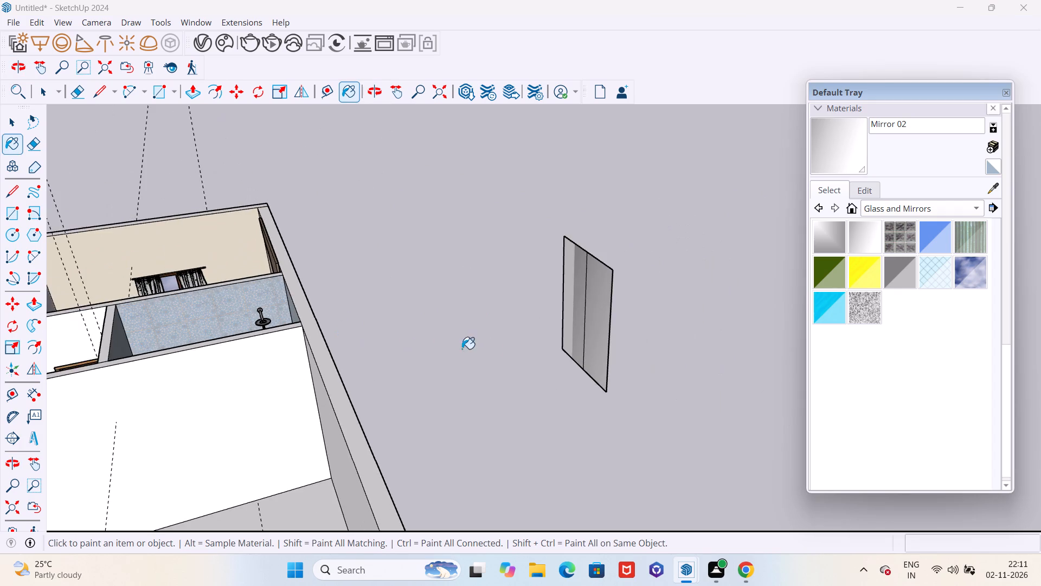
middle_click_drag(484, 347, 572, 334)
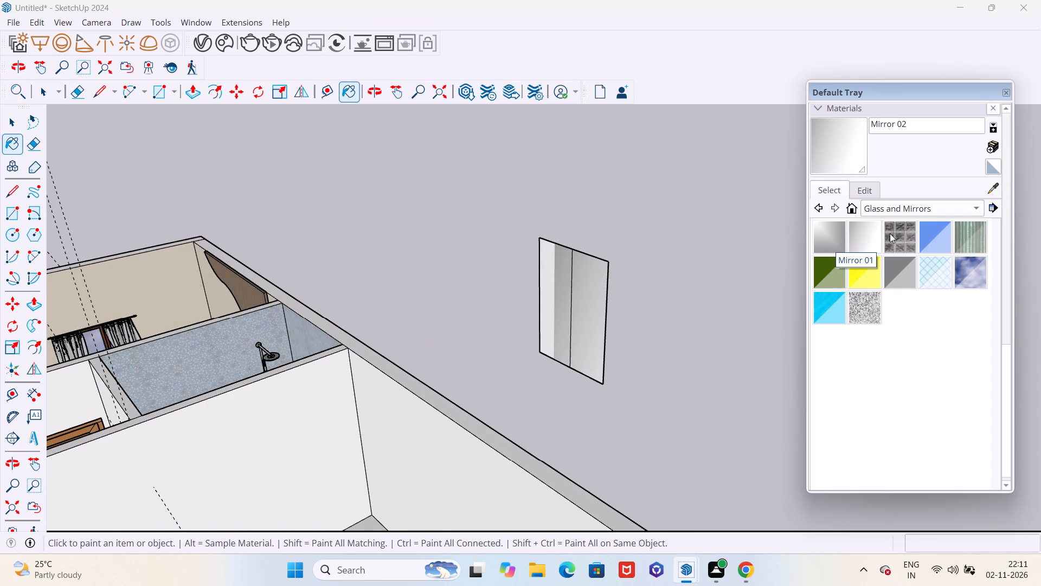
left_click(936, 237)
scroll(602, 279, "up", 6)
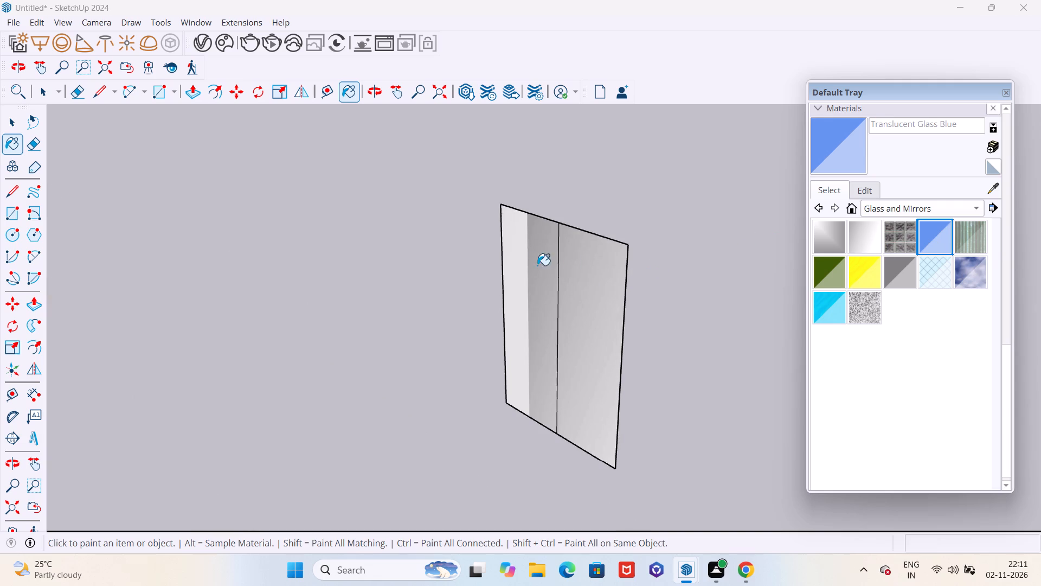
left_click(525, 265)
left_click(590, 270)
middle_click_drag(592, 284, 255, 308)
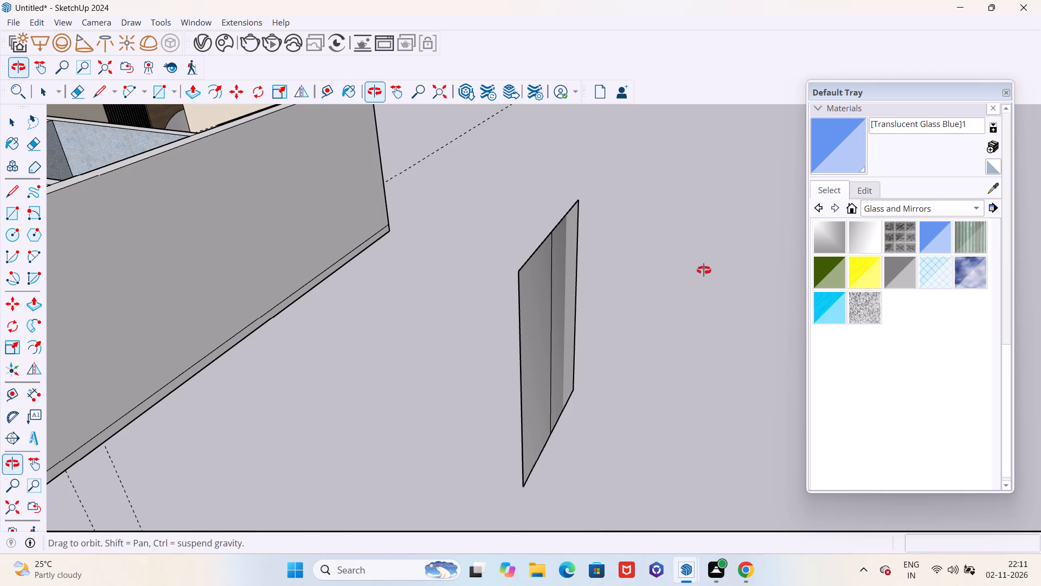
left_click(537, 294)
left_click(566, 290)
Examine the glass finish of the partition panel from both sides and against the building.
scroll(464, 303, "down", 3)
middle_click_drag(447, 308, 747, 295)
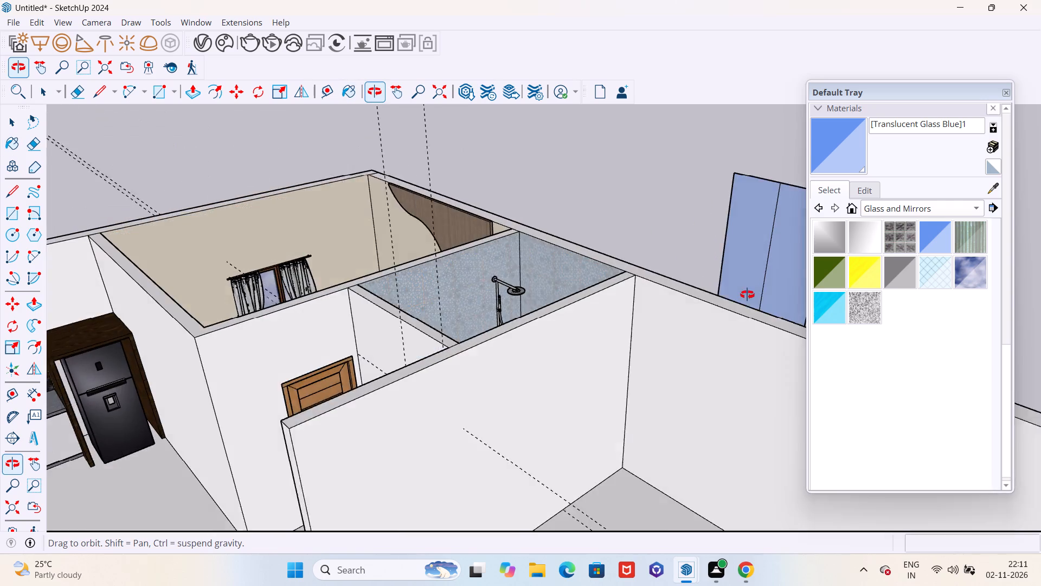
middle_click_drag(747, 295, 750, 291)
scroll(533, 331, "down", 4)
scroll(800, 244, "up", 19)
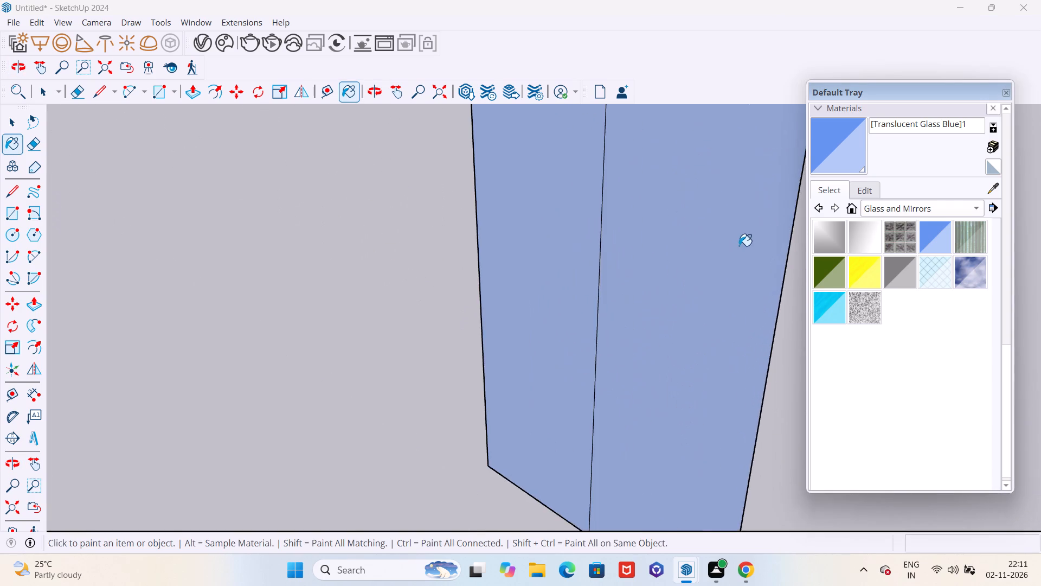
middle_click_drag(717, 246, 528, 249)
scroll(464, 272, "down", 2)
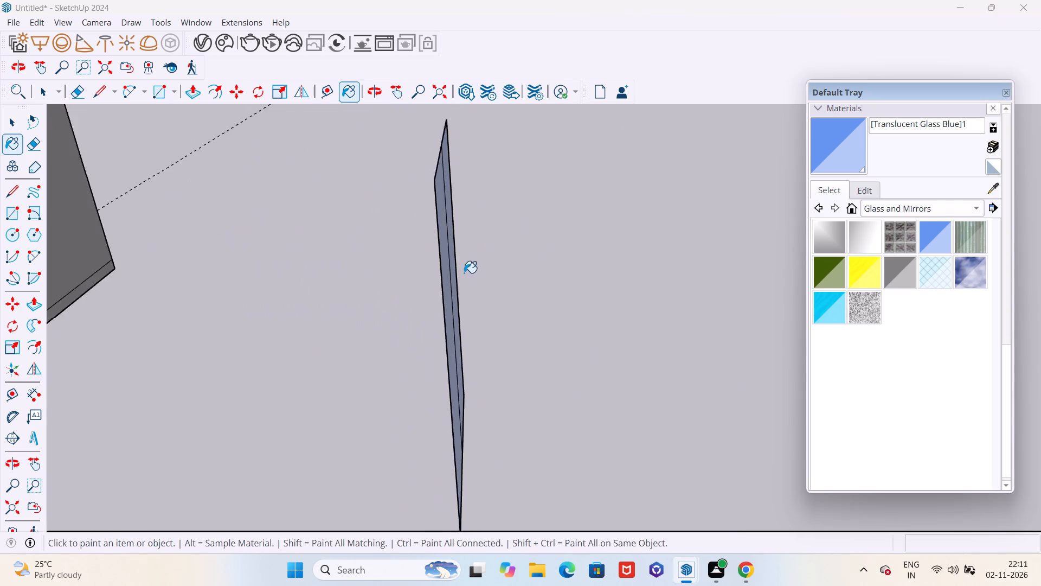
scroll(464, 273, "down", 4)
middle_click_drag(440, 269, 559, 288)
scroll(458, 271, "down", 1)
scroll(497, 254, "up", 6)
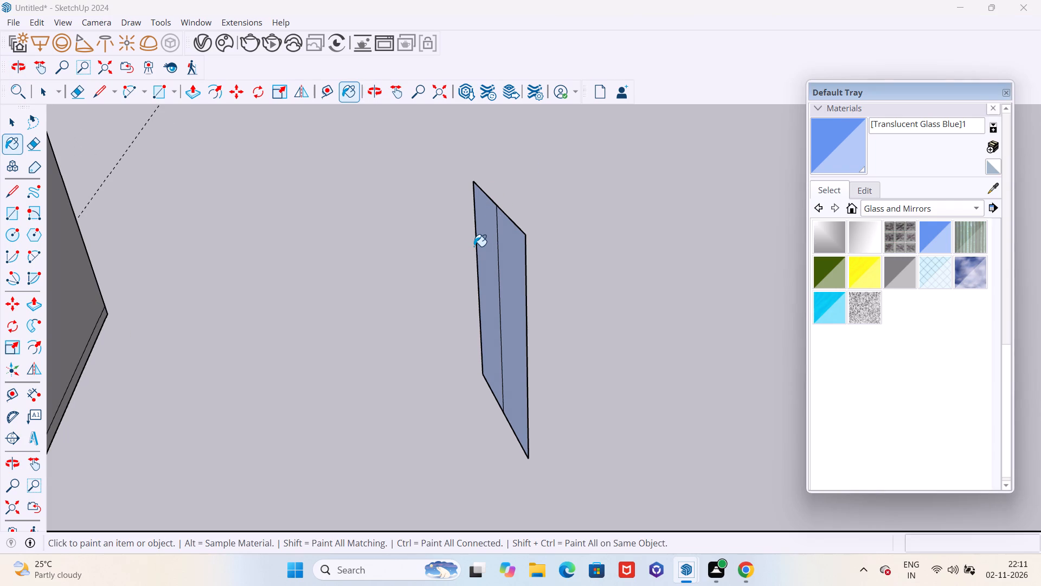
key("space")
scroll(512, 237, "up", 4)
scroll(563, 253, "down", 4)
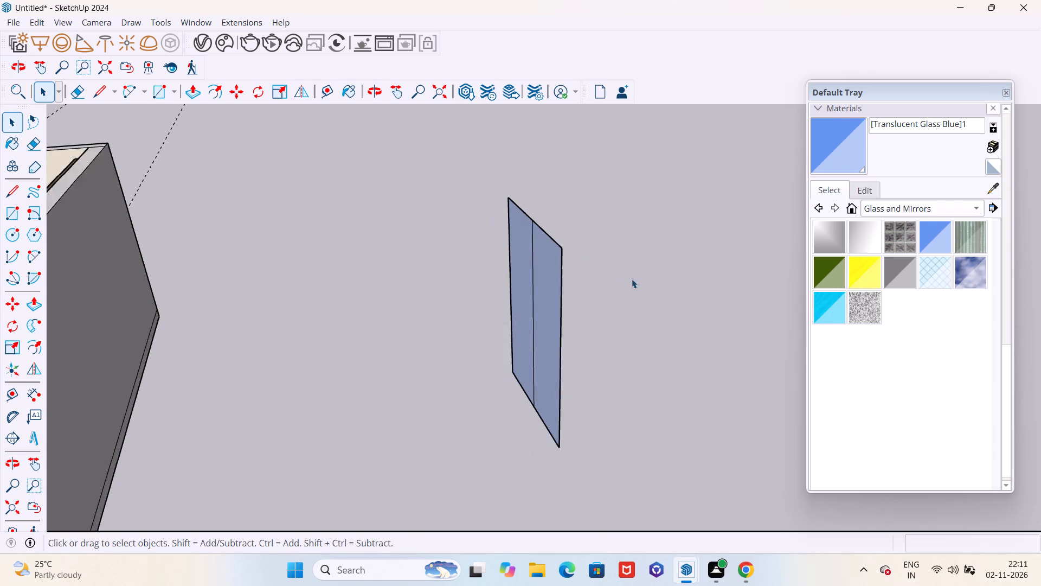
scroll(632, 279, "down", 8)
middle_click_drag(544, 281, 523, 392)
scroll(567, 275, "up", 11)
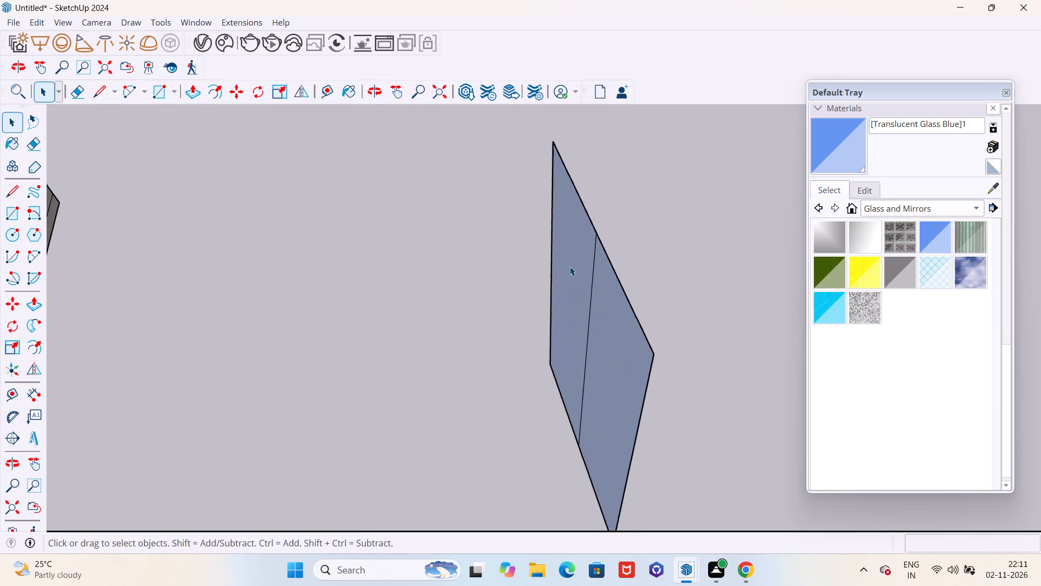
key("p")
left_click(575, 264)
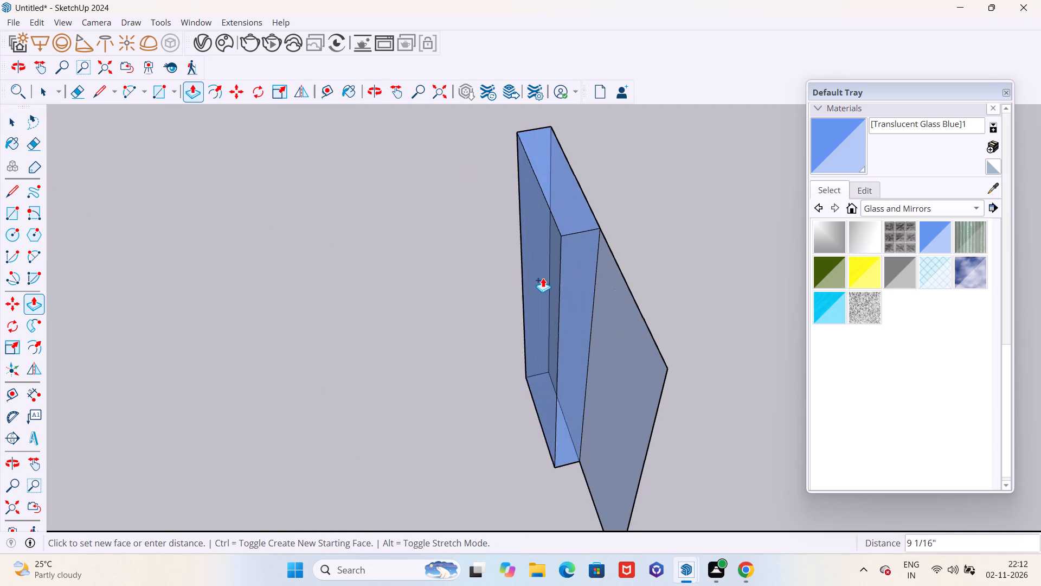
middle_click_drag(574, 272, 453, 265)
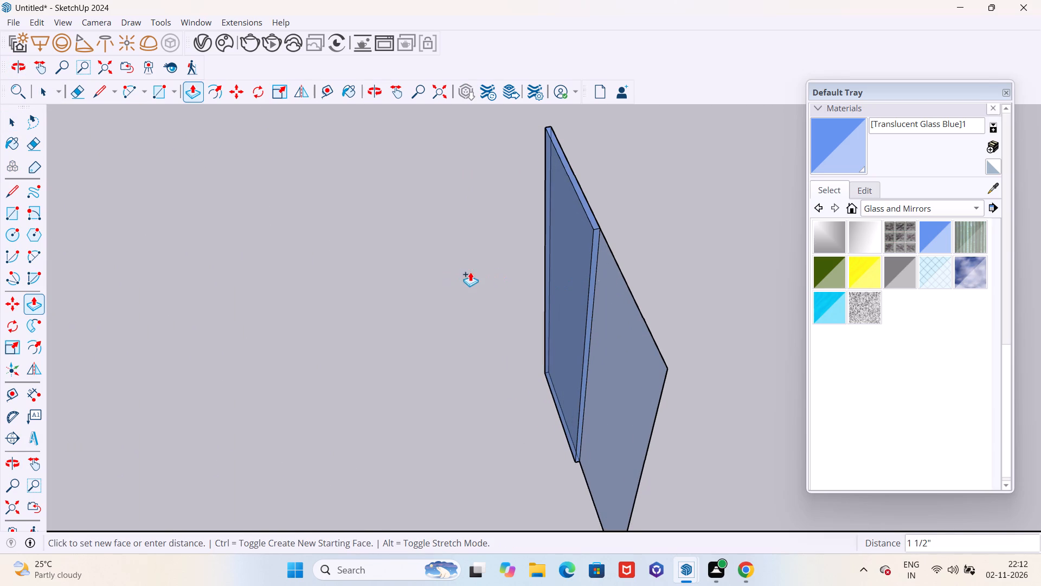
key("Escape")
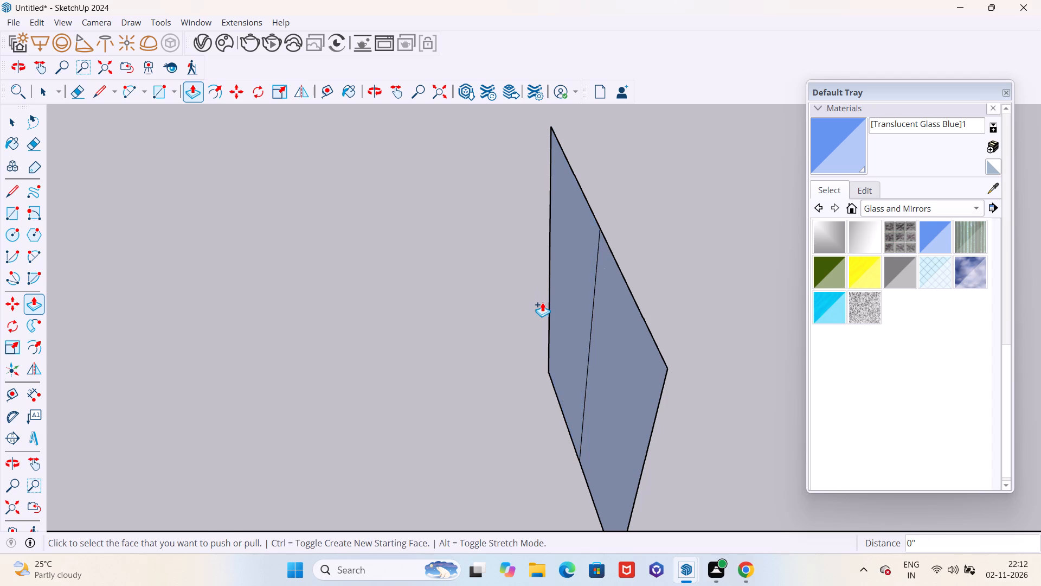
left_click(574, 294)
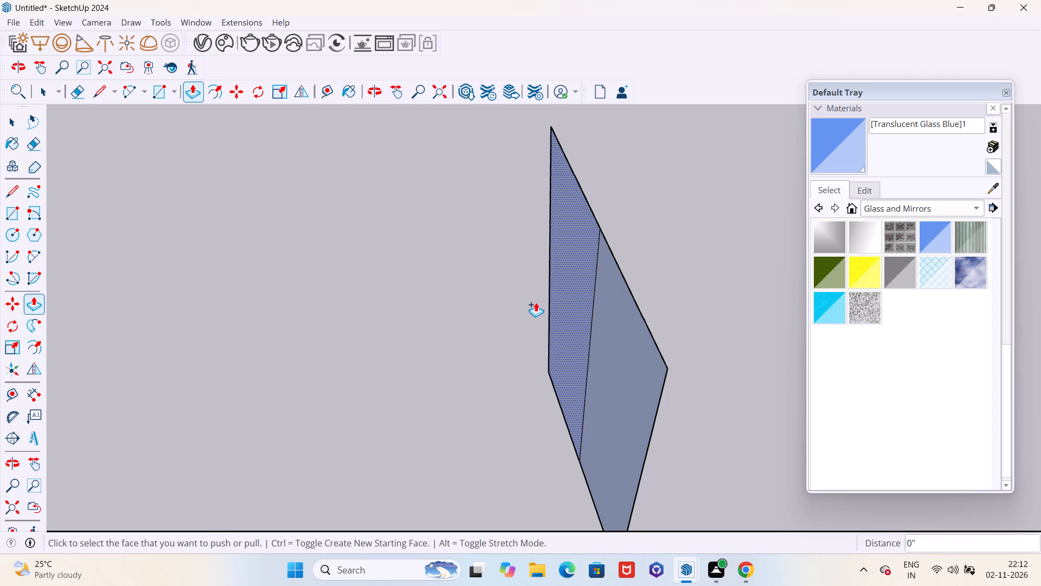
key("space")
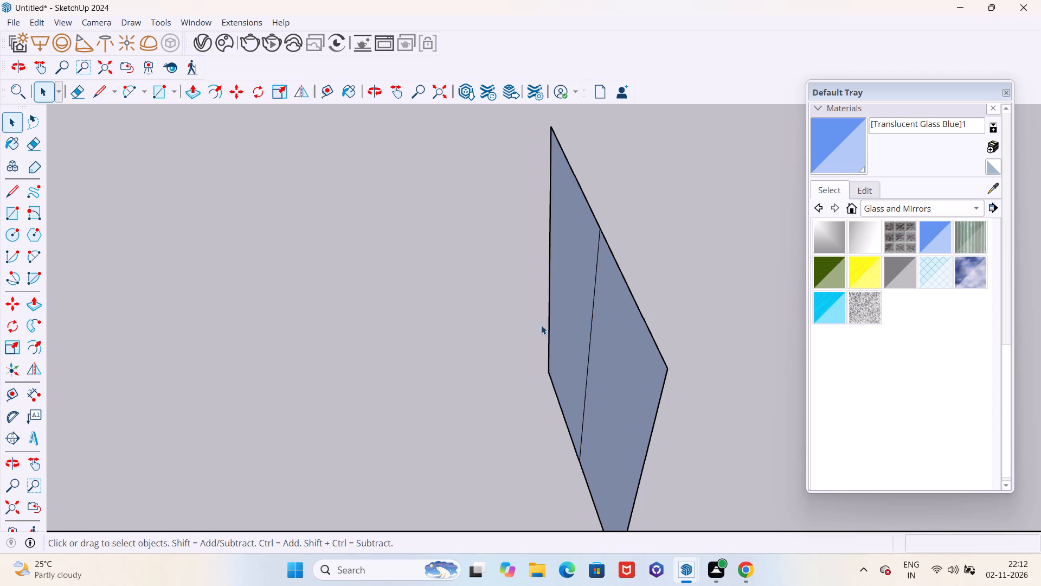
Delete all the construction guides from the model.
scroll(585, 345, "down", 4)
middle_click_drag(575, 333, 325, 260)
scroll(487, 354, "down", 4)
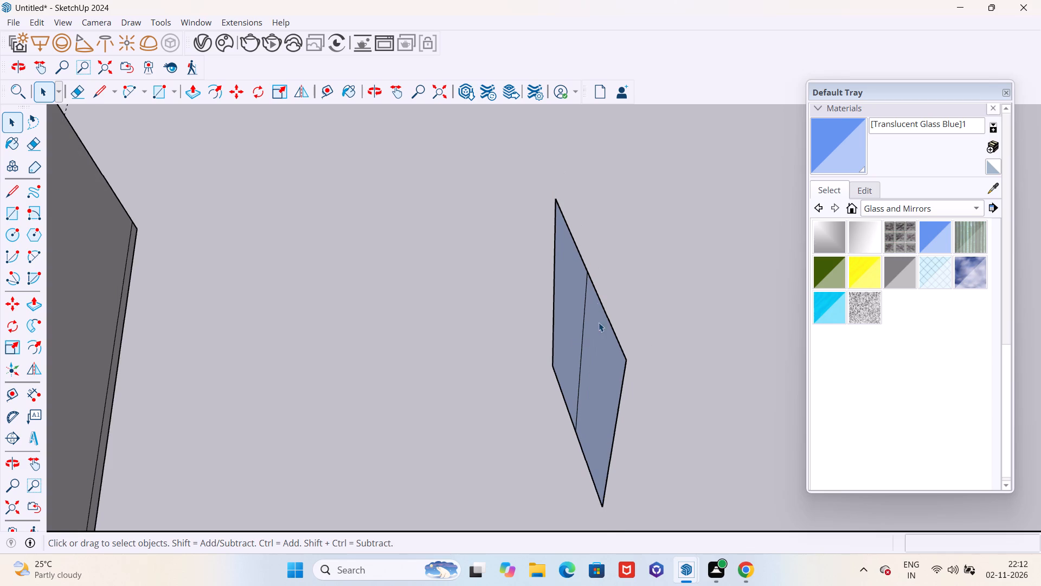
scroll(591, 285, "up", 2)
scroll(624, 275, "down", 19)
scroll(569, 288, "down", 8)
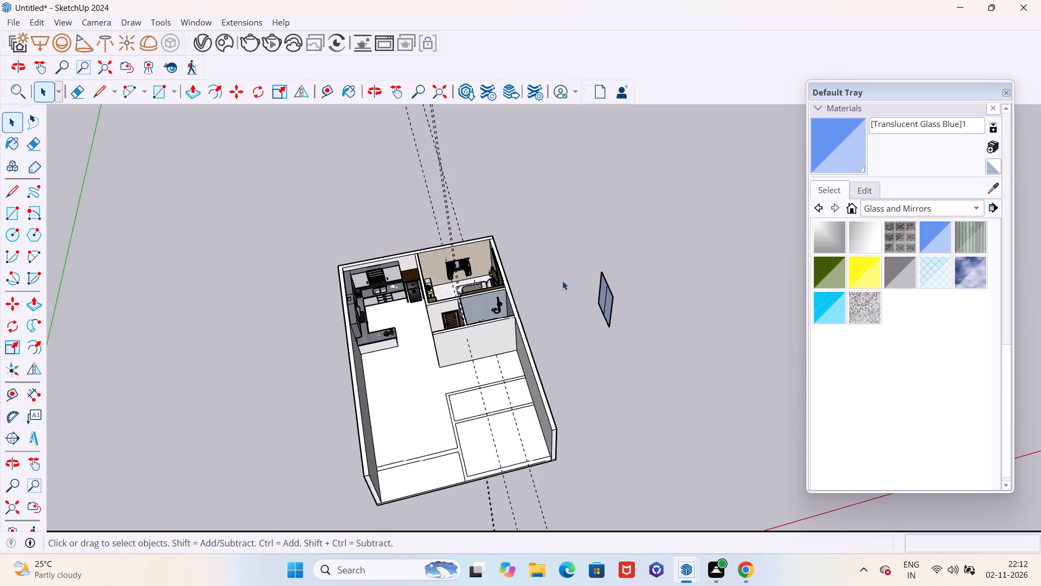
scroll(562, 281, "down", 2)
middle_click_drag(561, 328, 549, 365)
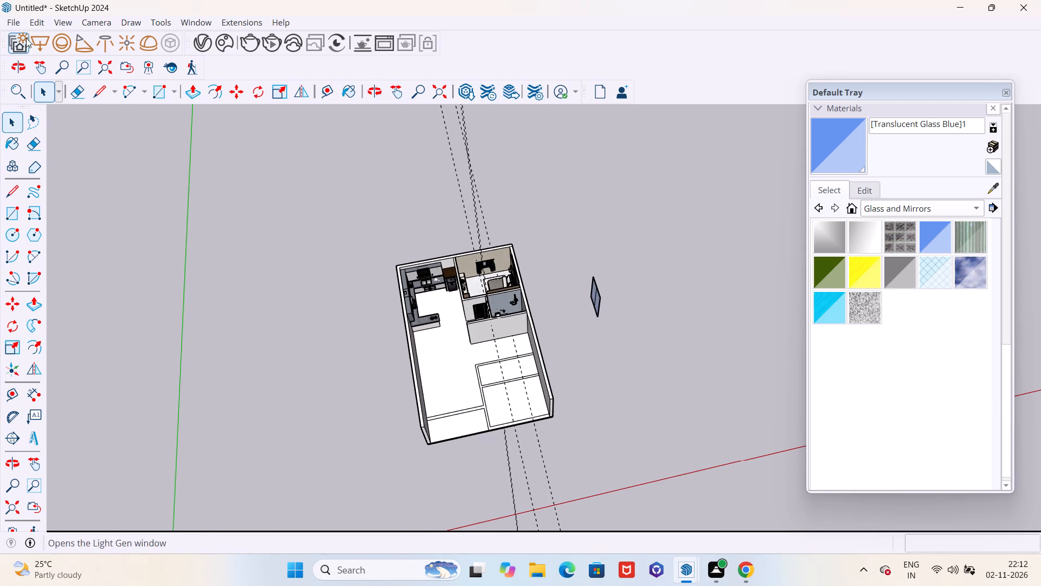
left_click(38, 23)
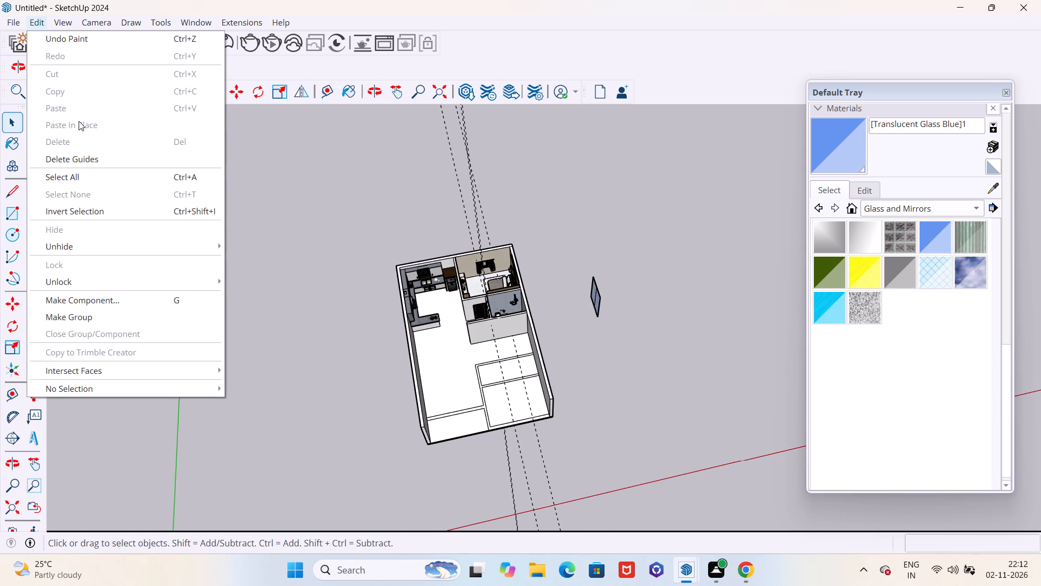
left_click(76, 158)
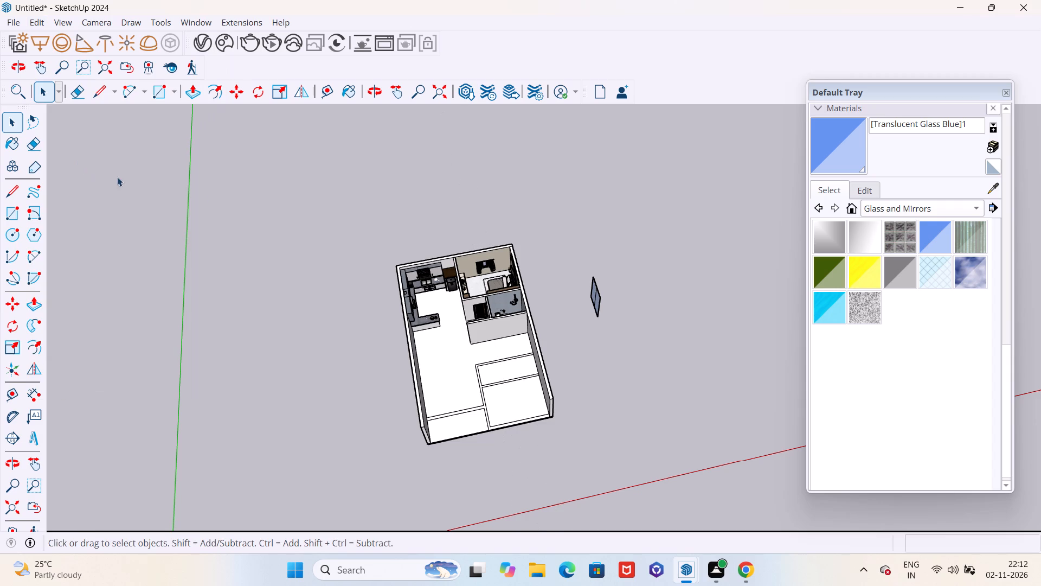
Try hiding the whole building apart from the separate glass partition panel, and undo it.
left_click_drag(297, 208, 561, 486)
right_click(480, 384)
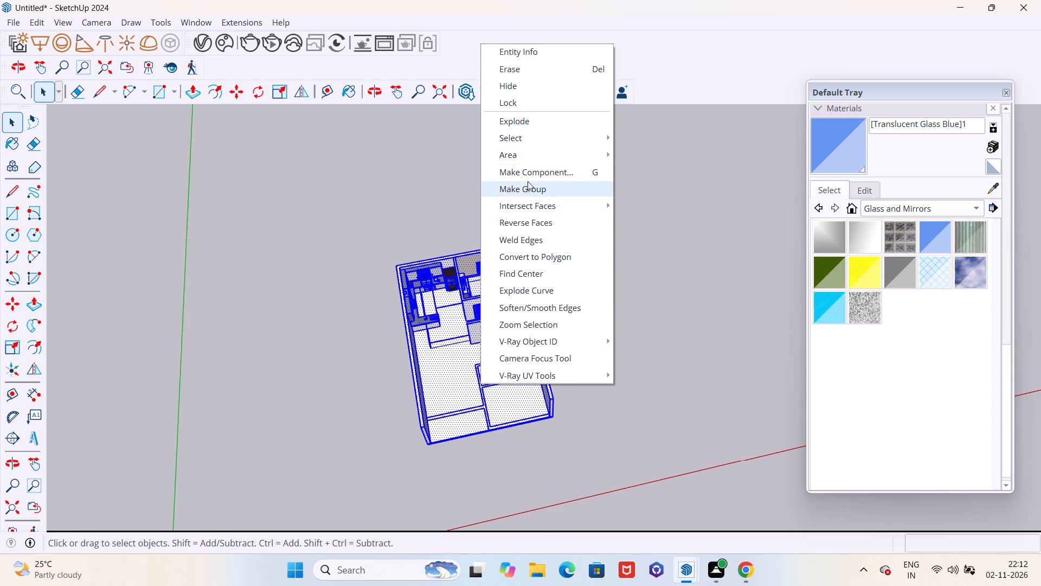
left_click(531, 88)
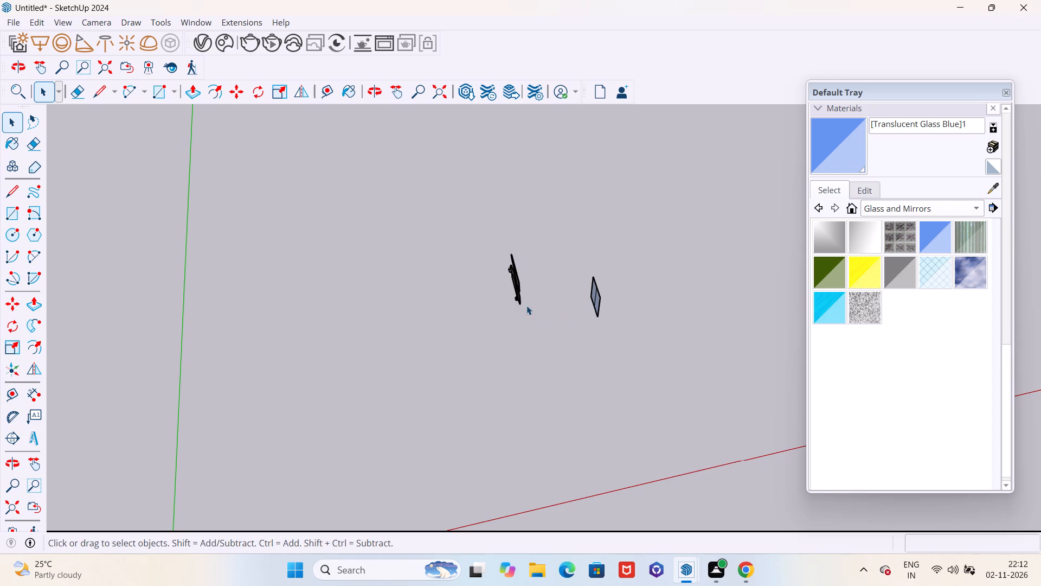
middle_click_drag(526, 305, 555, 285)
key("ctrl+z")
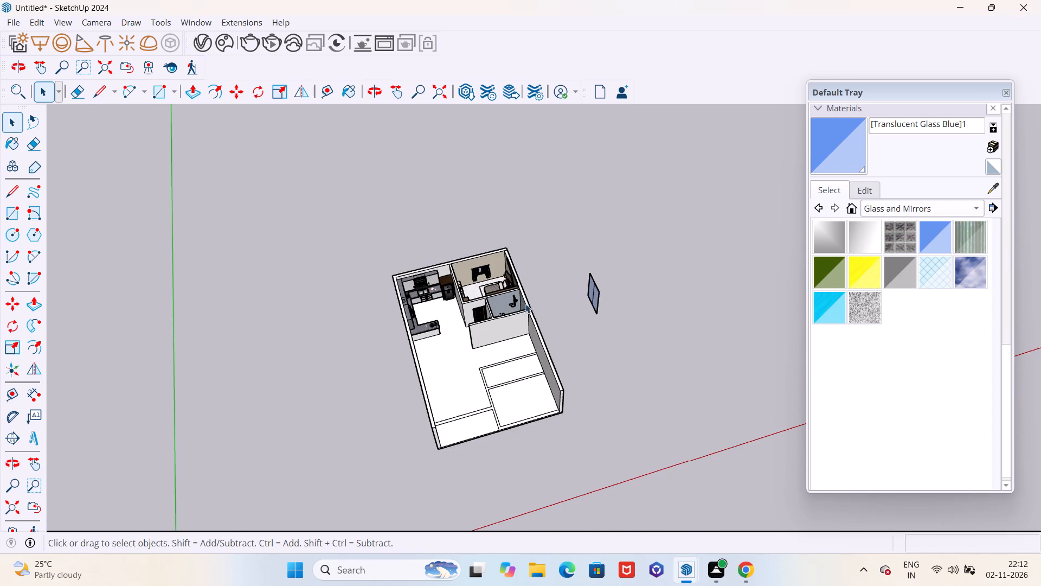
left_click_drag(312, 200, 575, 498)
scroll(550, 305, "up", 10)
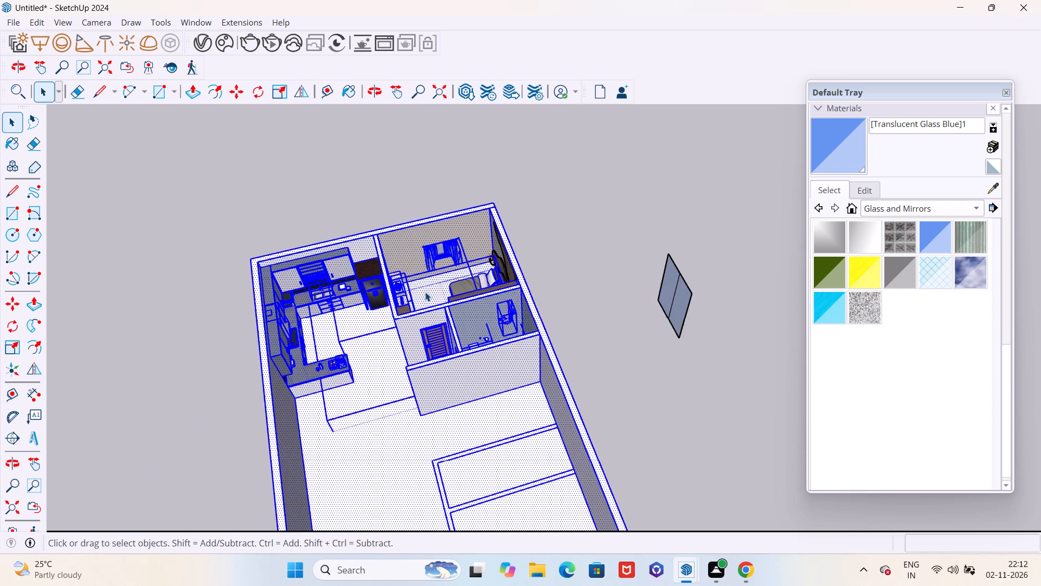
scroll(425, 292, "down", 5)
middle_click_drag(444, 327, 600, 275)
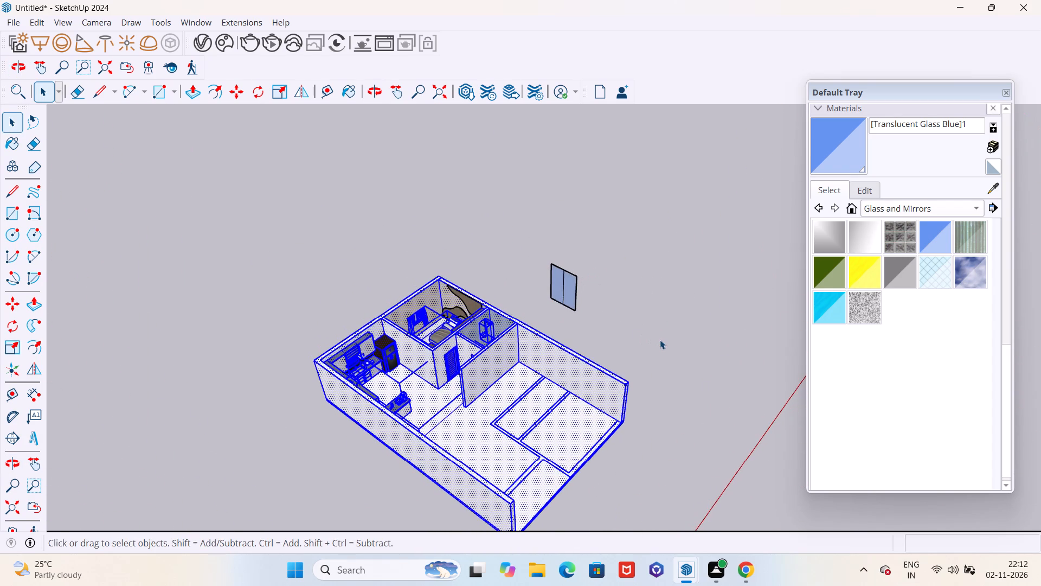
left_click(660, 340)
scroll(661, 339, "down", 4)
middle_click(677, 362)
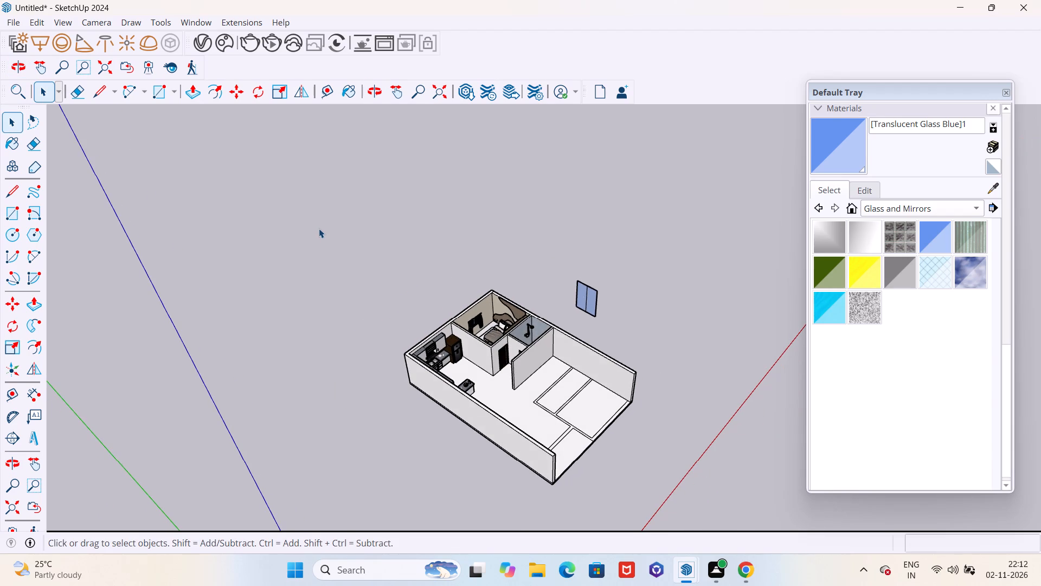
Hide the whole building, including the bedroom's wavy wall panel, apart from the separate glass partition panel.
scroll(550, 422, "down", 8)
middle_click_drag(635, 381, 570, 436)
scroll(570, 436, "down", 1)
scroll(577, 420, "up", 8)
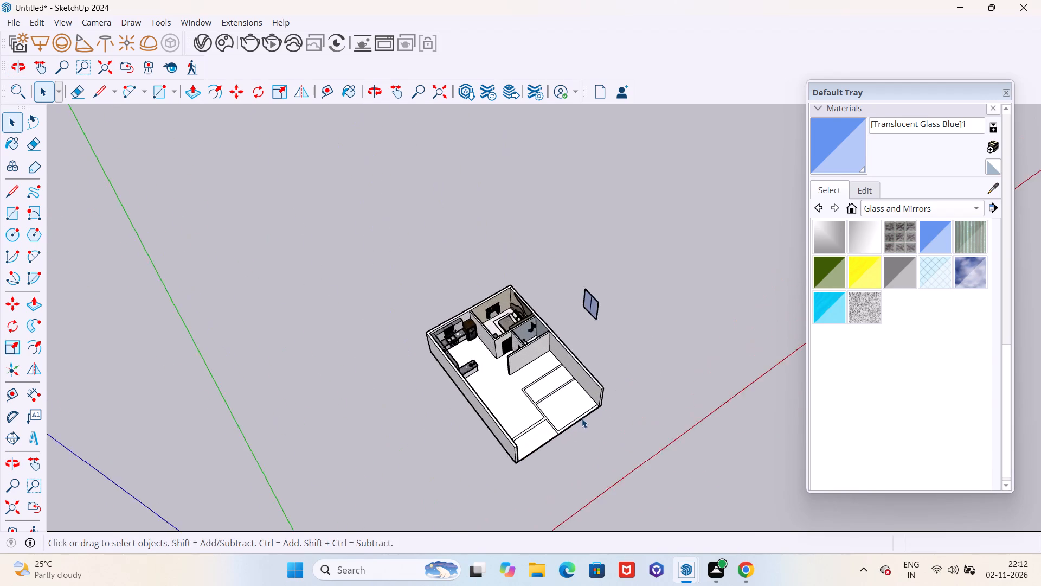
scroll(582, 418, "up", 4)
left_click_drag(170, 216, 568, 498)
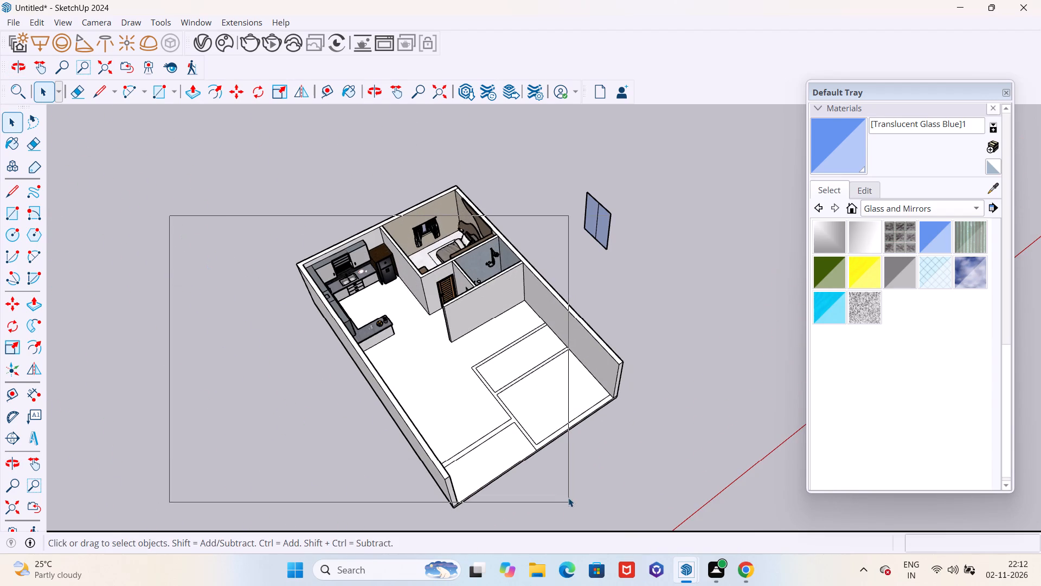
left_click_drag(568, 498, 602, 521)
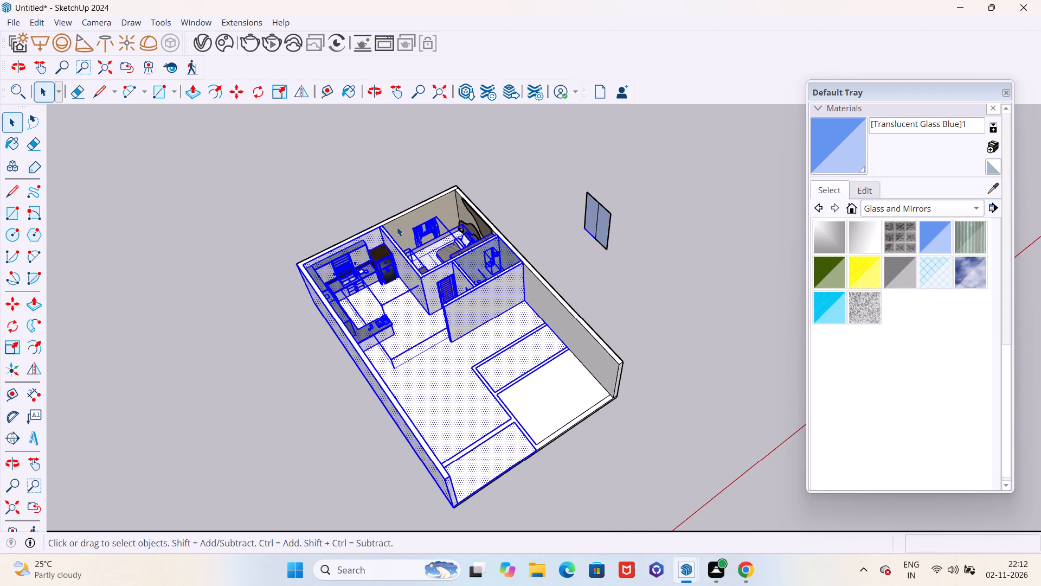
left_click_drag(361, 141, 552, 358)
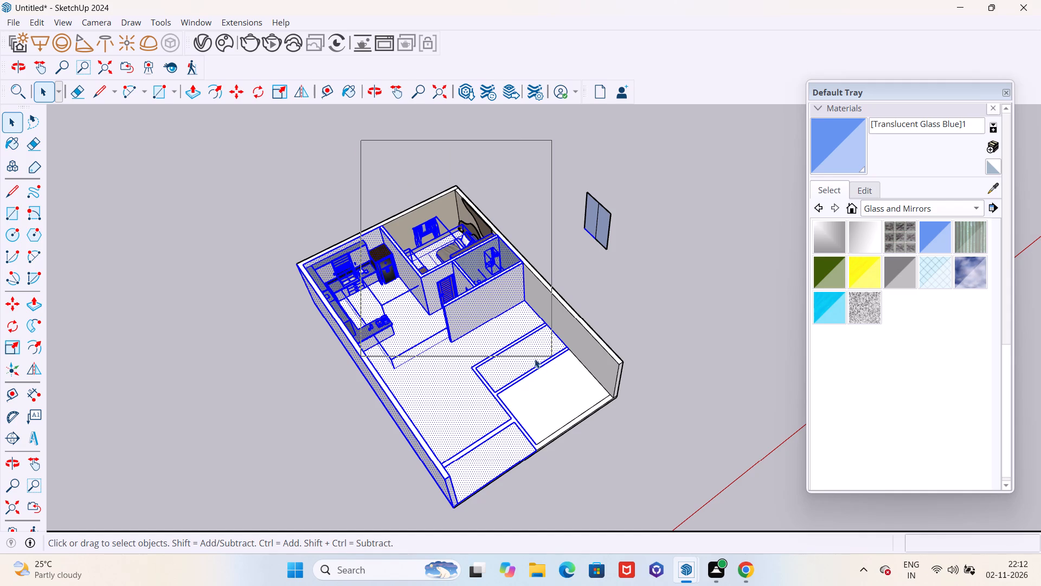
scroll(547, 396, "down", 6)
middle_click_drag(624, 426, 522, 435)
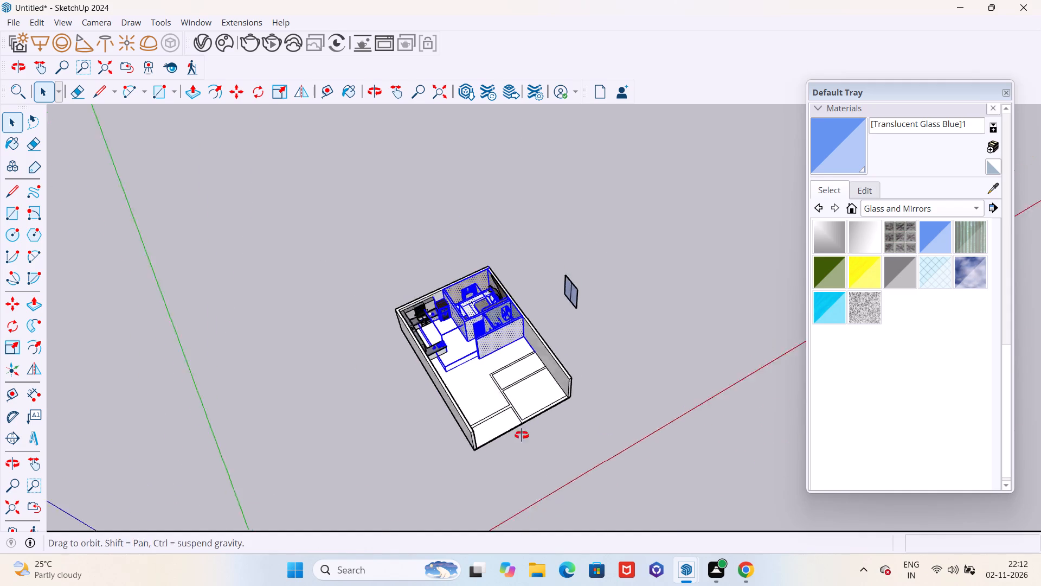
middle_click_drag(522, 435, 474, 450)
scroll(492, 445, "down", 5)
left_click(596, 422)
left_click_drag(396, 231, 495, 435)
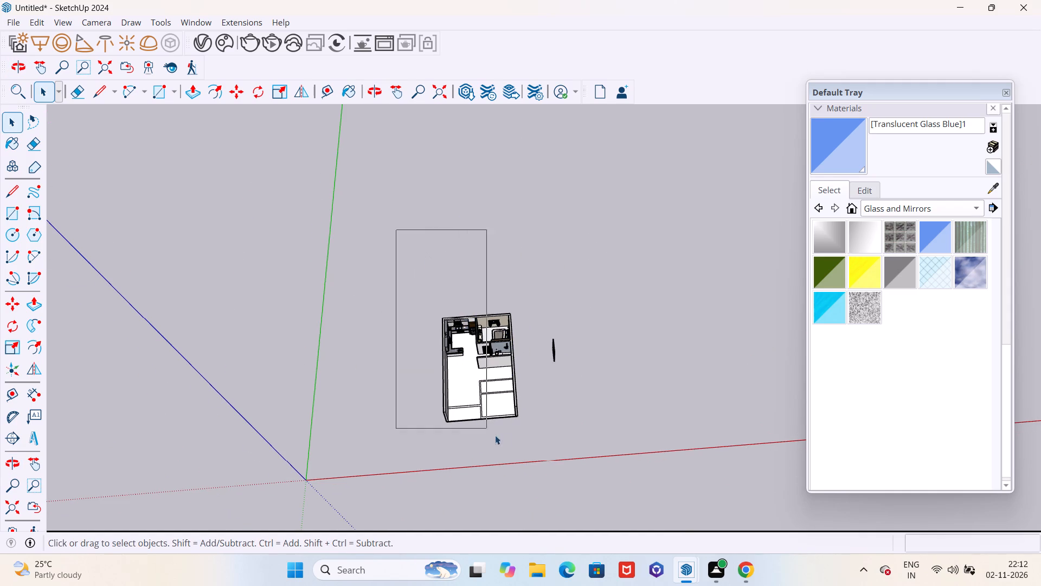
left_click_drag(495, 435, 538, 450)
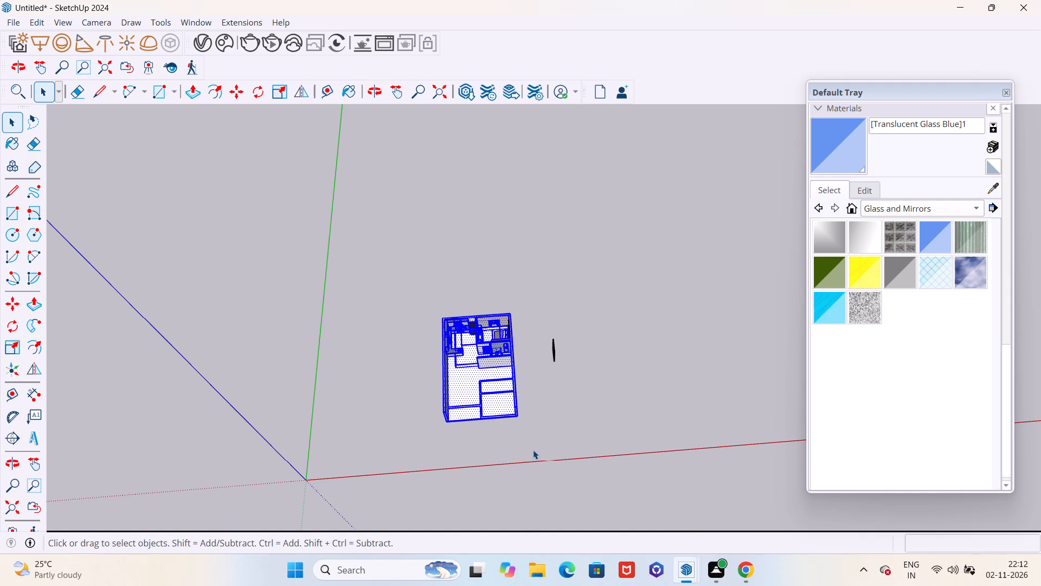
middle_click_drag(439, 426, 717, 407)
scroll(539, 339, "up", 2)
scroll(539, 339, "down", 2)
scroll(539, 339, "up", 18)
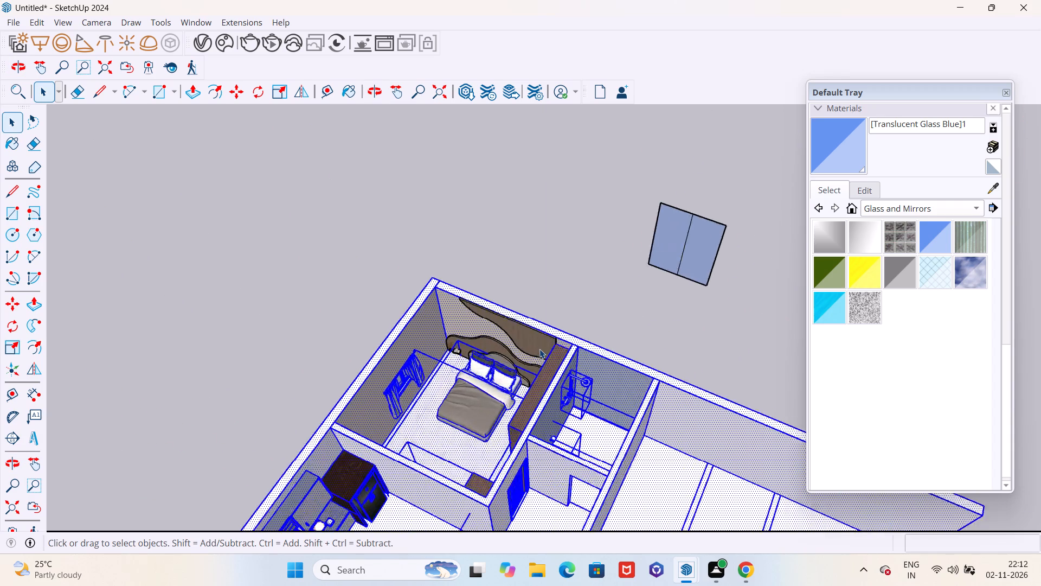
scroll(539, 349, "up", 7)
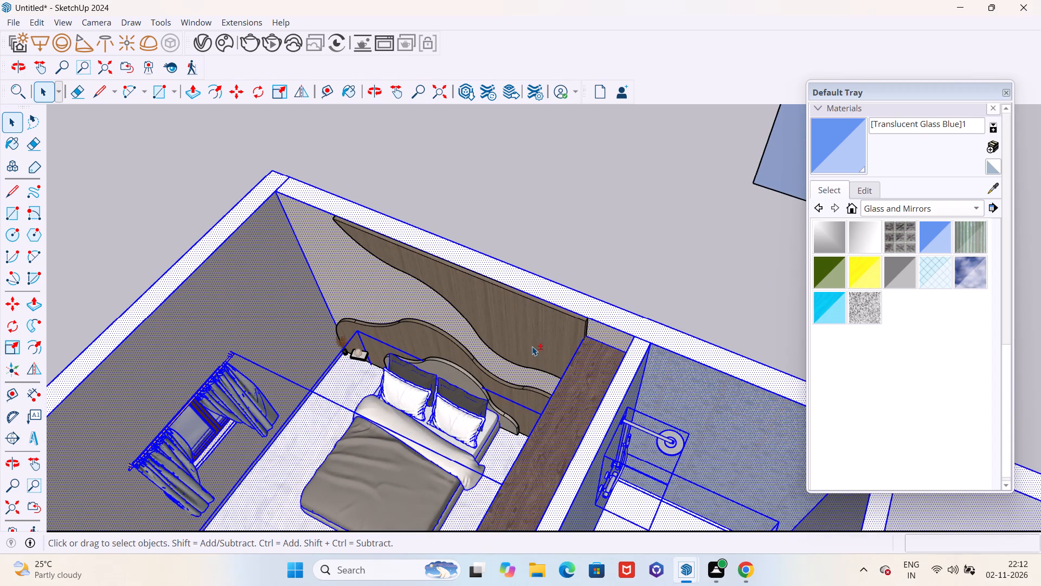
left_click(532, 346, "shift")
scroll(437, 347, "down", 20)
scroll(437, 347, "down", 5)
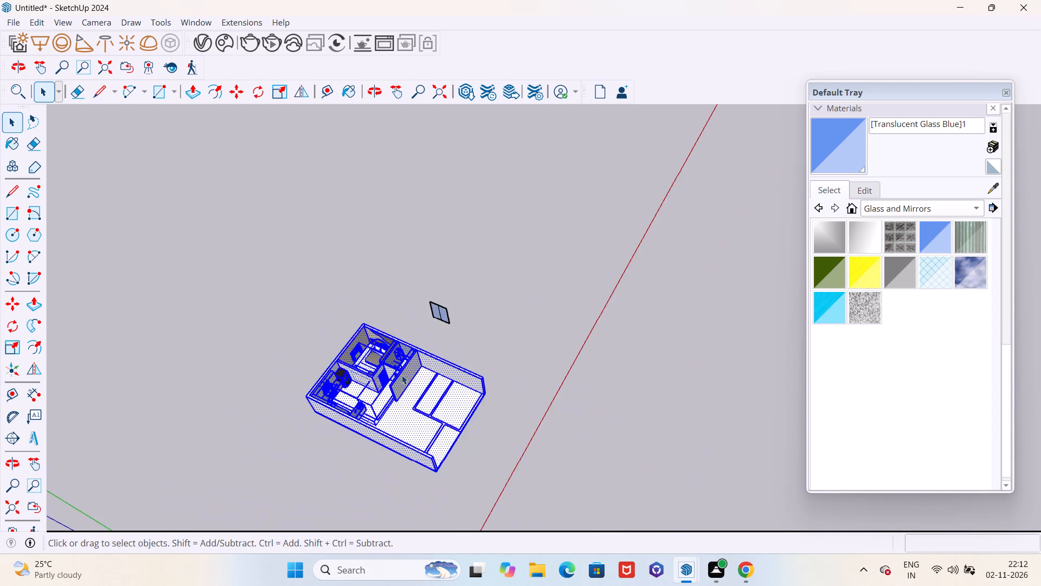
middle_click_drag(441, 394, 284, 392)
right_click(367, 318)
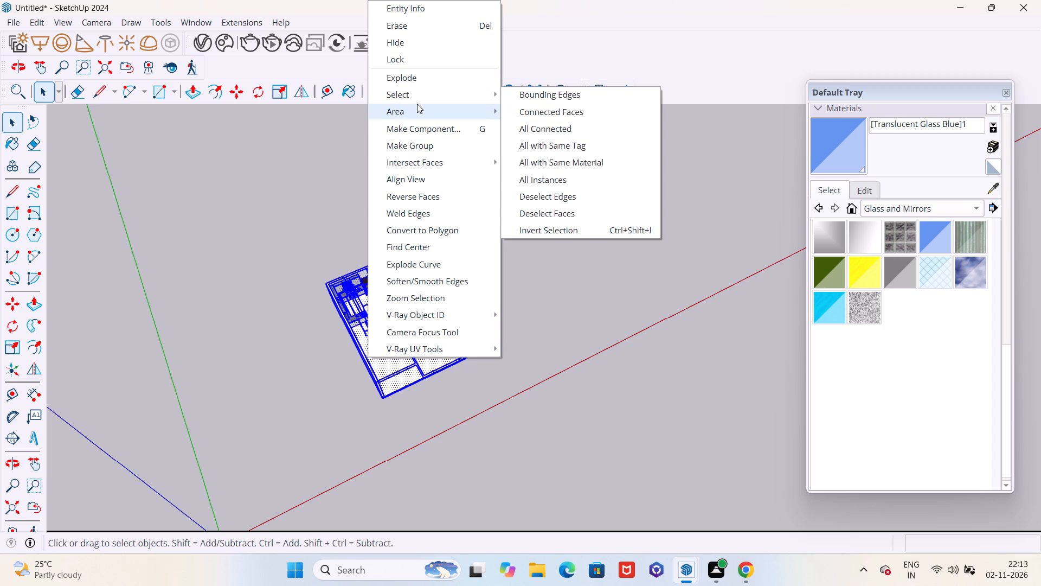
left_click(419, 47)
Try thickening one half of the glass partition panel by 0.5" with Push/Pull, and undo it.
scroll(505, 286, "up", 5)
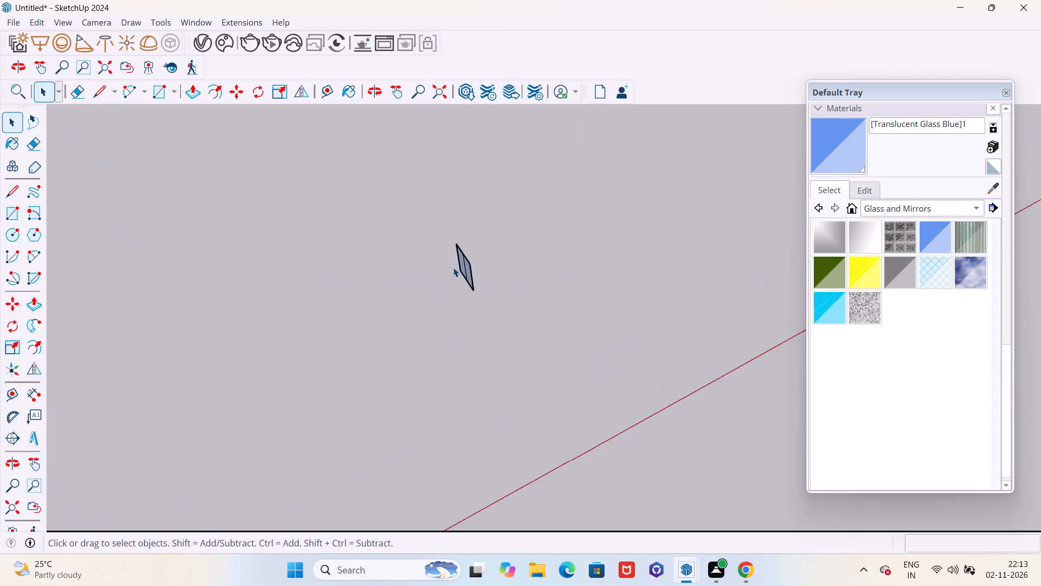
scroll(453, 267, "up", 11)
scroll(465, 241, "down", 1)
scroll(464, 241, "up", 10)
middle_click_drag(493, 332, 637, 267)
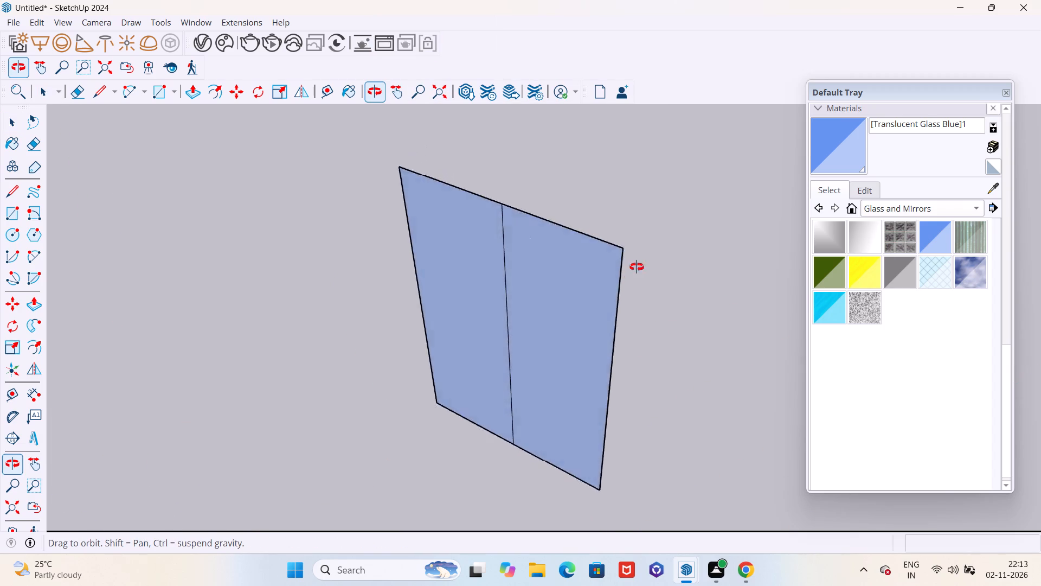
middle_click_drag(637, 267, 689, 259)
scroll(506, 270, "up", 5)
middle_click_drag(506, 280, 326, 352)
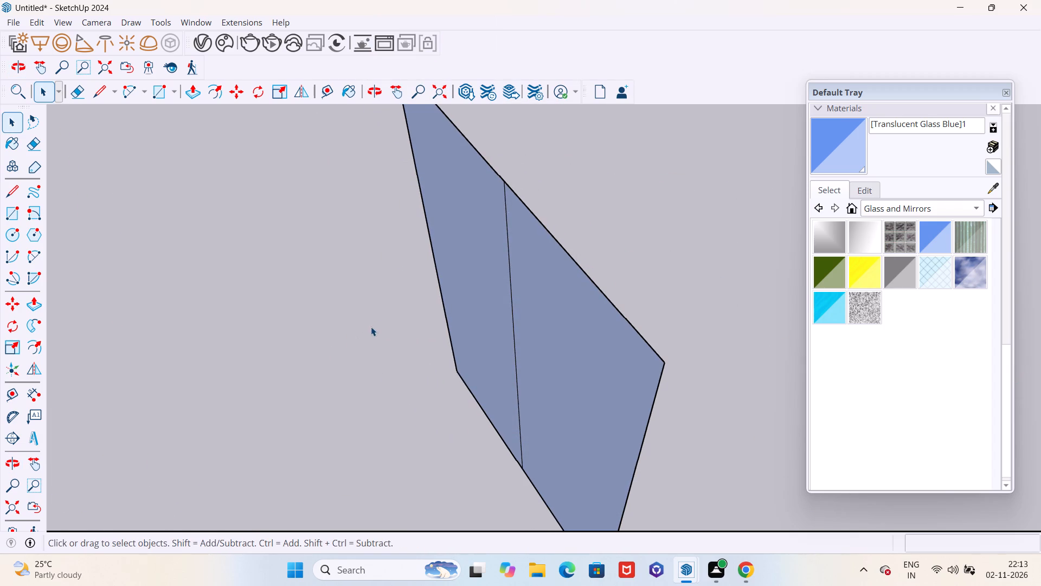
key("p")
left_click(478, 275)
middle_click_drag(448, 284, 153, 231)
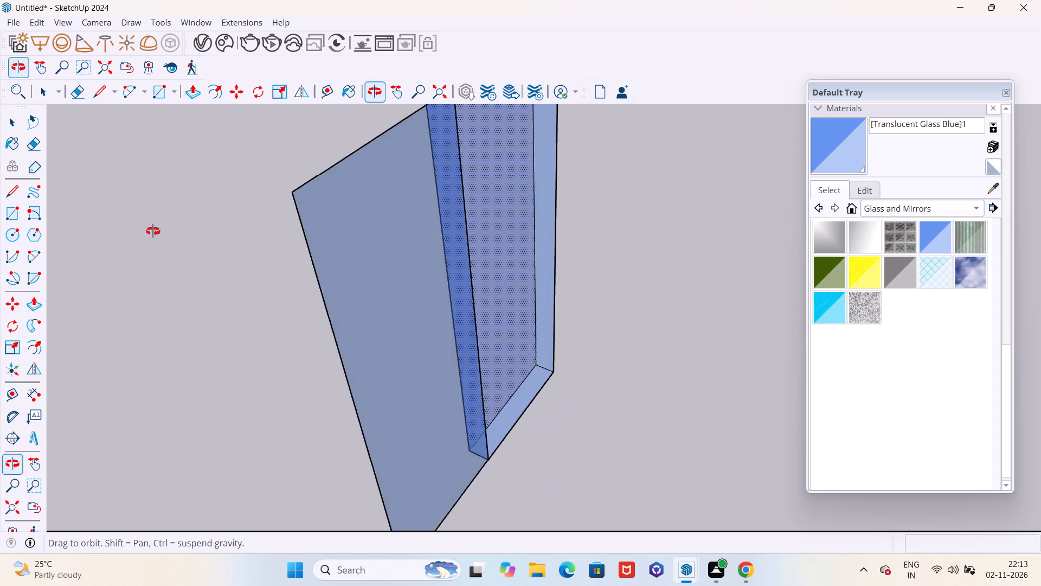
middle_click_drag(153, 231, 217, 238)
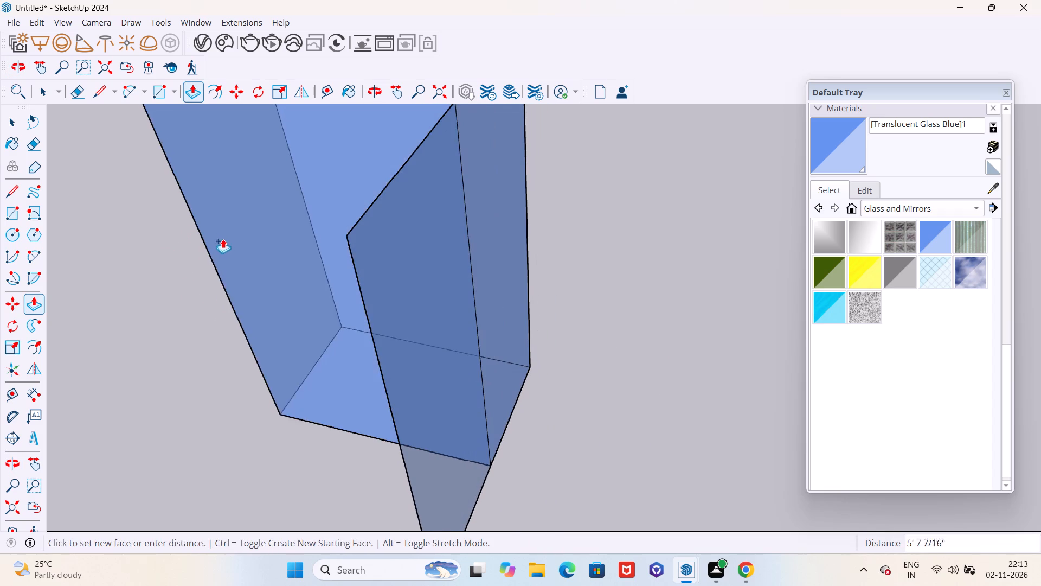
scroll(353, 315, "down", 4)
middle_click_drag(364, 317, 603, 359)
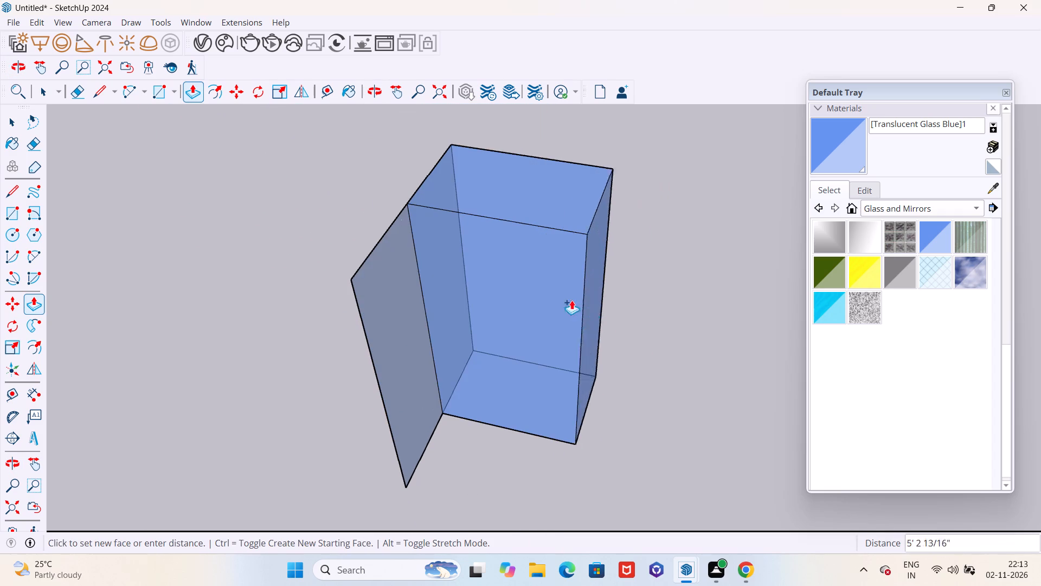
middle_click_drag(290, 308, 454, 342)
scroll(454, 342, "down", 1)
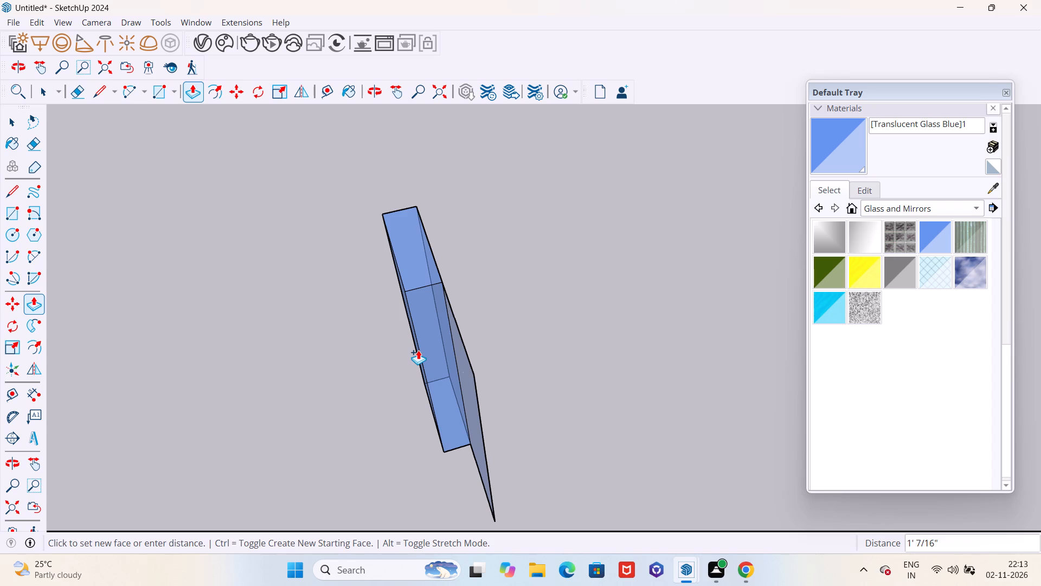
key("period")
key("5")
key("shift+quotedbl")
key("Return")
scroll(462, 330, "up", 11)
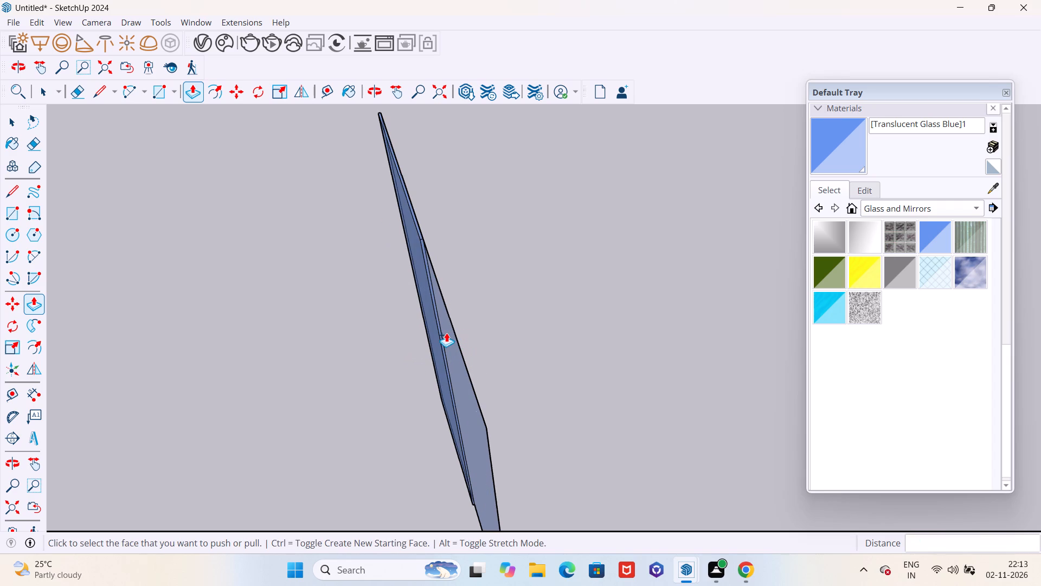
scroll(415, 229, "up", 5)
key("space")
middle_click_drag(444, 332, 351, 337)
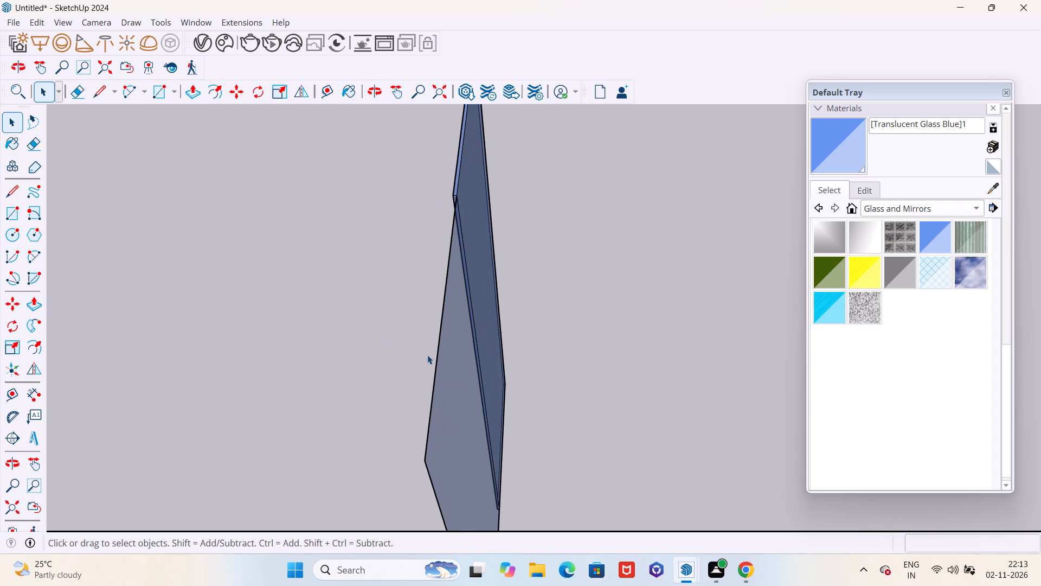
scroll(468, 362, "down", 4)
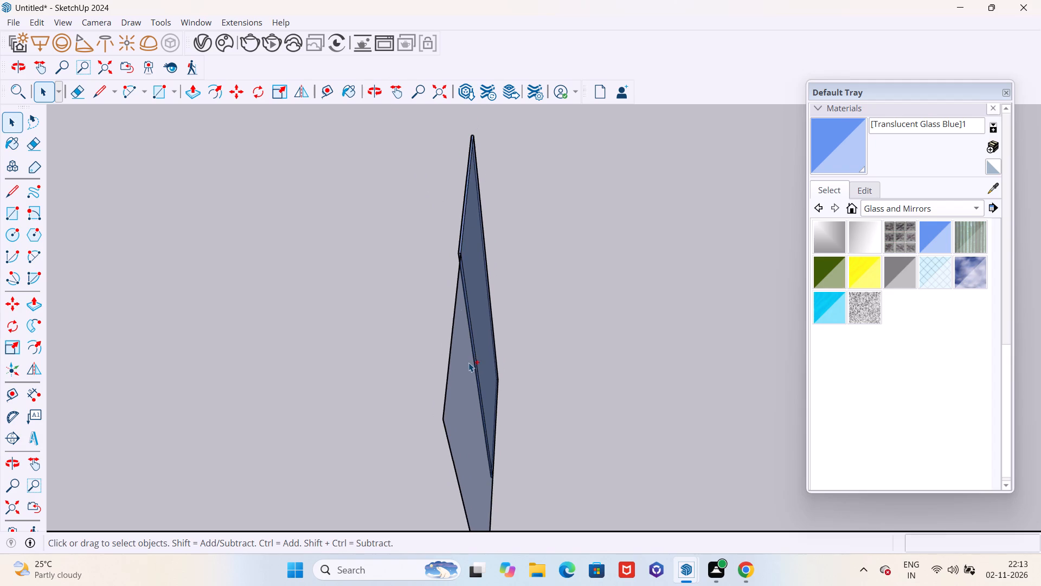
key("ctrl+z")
Undo the hiding of the building and the blue glass painting on both halves of the partition panel.
scroll(364, 361, "down", 5)
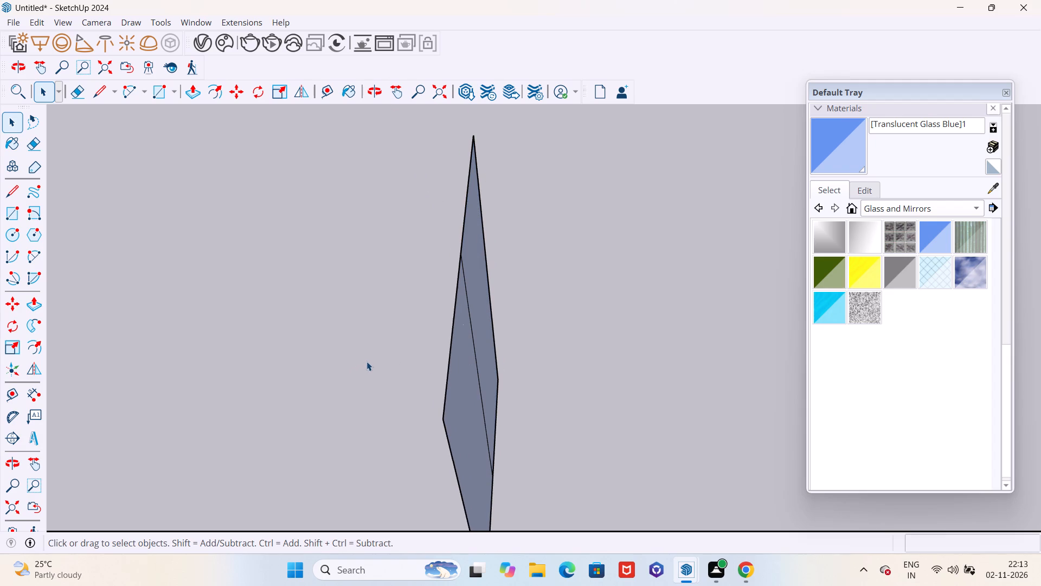
key("ctrl+z")
key("ctrl+z")
key("ctrl+z")
scroll(396, 359, "down", 2)
middle_click_drag(414, 366, 607, 331)
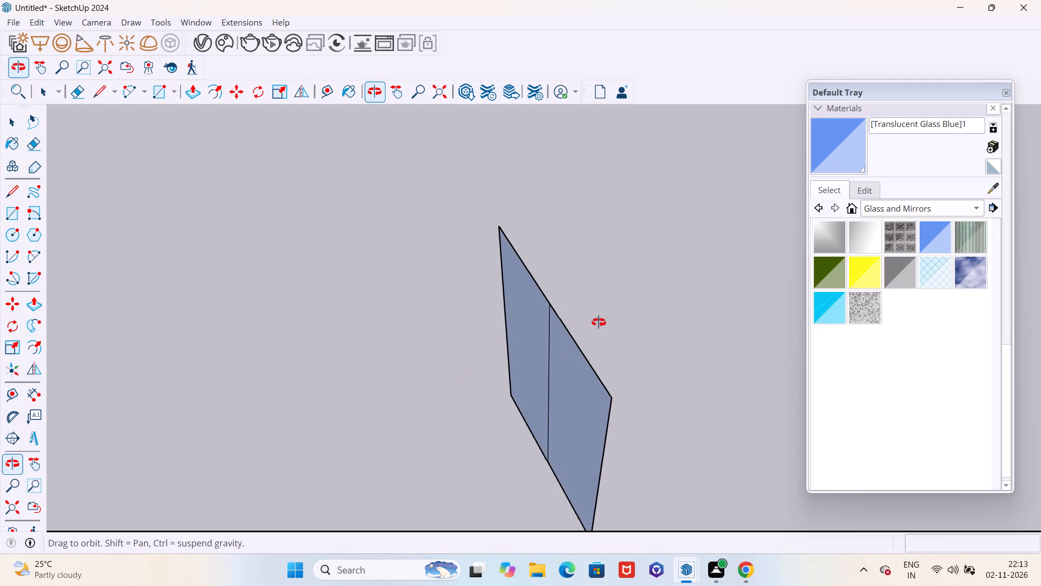
key("ctrl+z")
scroll(393, 358, "down", 8)
middle_click_drag(394, 362, 492, 326)
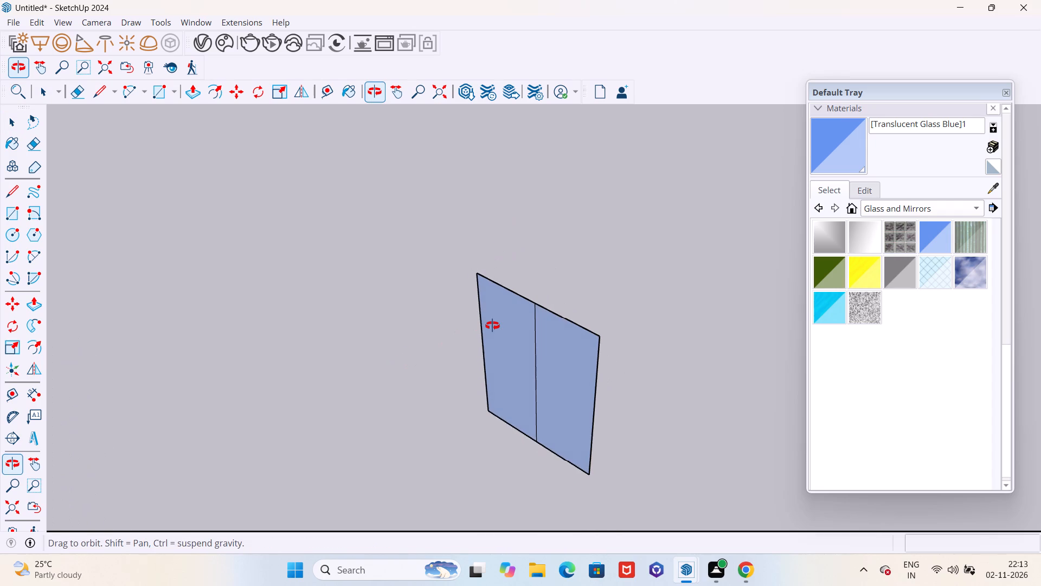
key("ctrl+z")
scroll(563, 359, "up", 5)
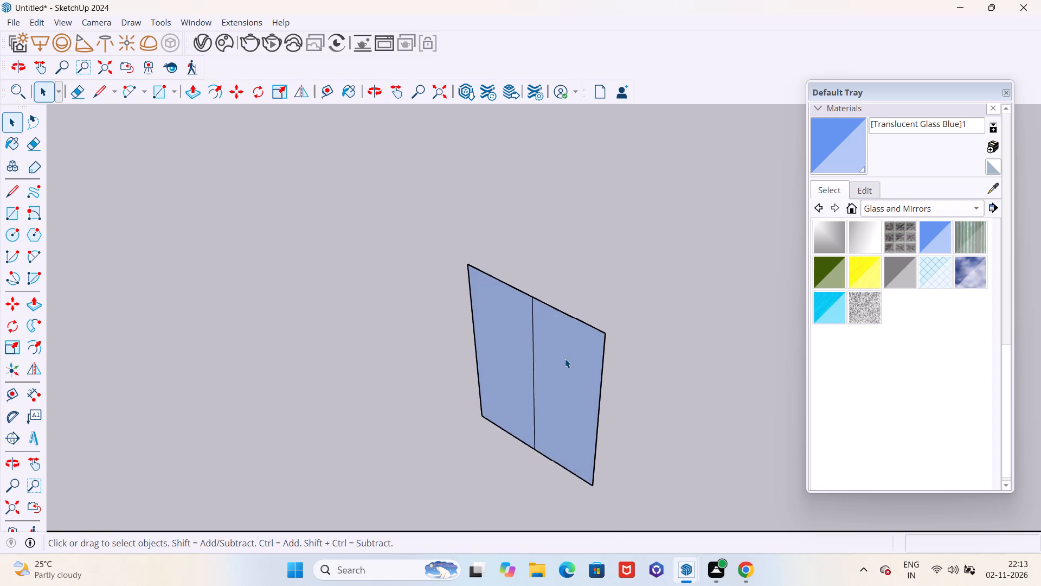
key("ctrl+z")
left_click_drag(565, 359, 557, 362, "ctrl")
key("ctrl+z")
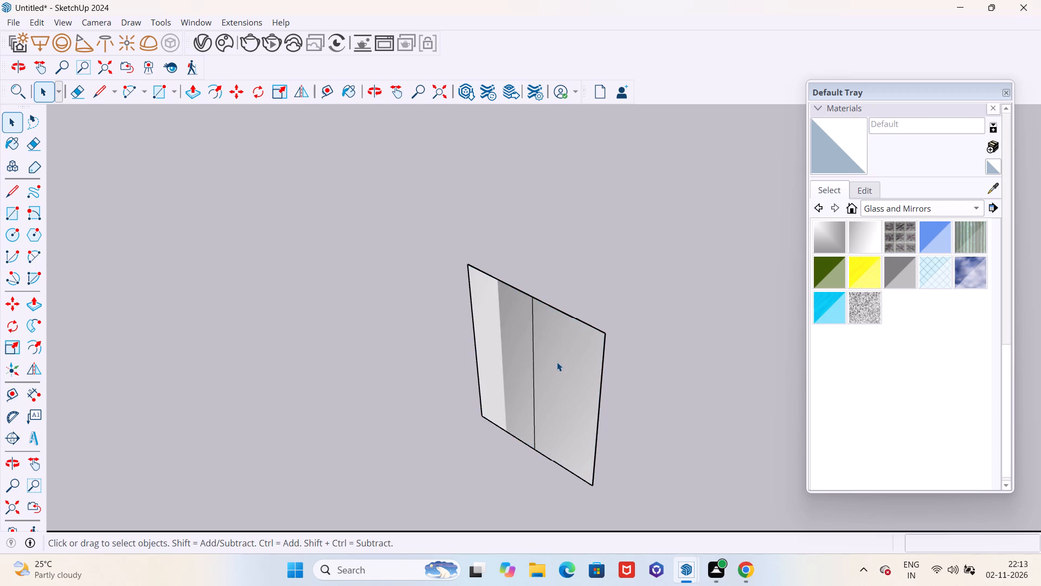
left_click_drag(557, 362, 558, 361, "ctrl")
key("ctrl+z")
key("ctrl+z")
left_click_drag(558, 361, 555, 432, "ctrl")
key("ctrl+z")
key("space")
key("ctrl+z")
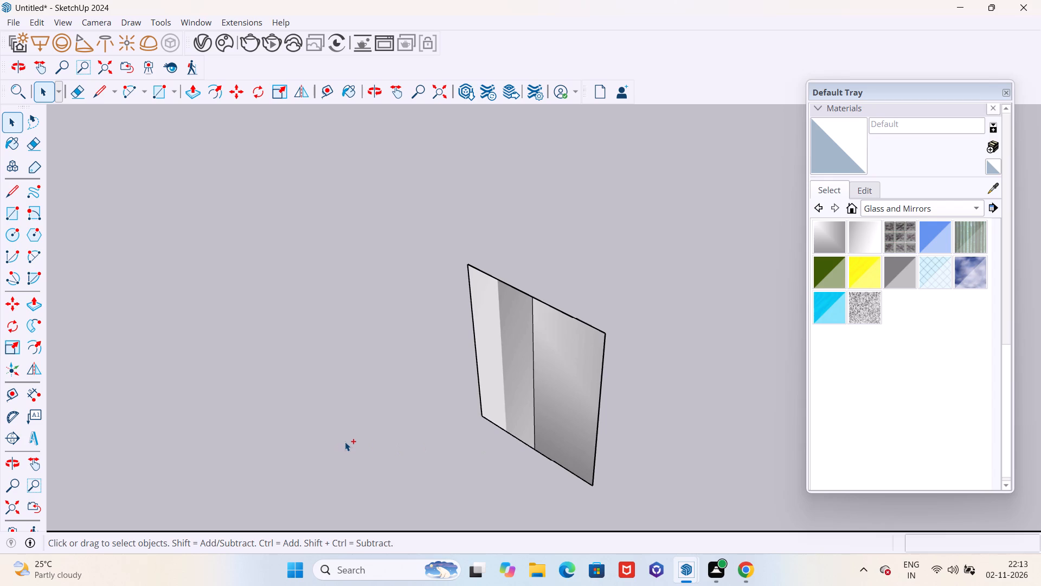
scroll(343, 441, "down", 5)
scroll(428, 449, "down", 6)
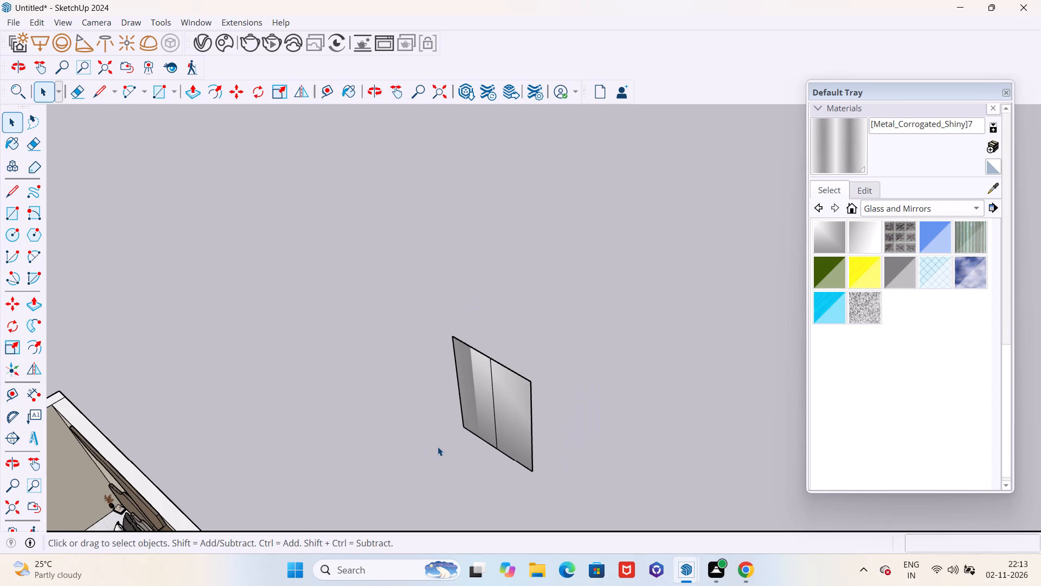
scroll(439, 445, "down", 13)
Undo the shiny grey finish on both halves of the separate partition panel outside the building.
scroll(338, 359, "down", 6)
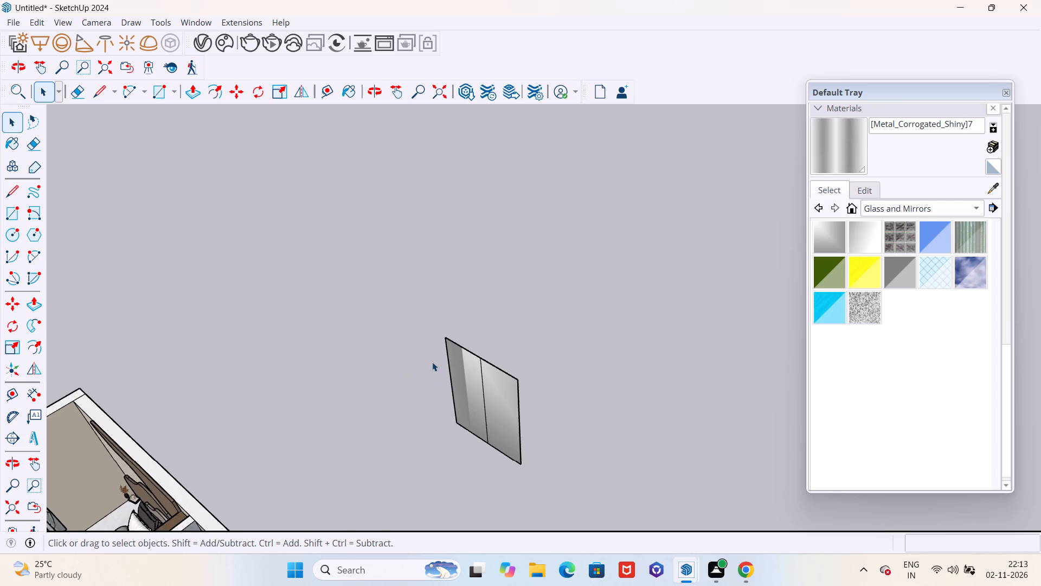
scroll(432, 362, "down", 5)
scroll(464, 377, "up", 10)
key("ctrl+z")
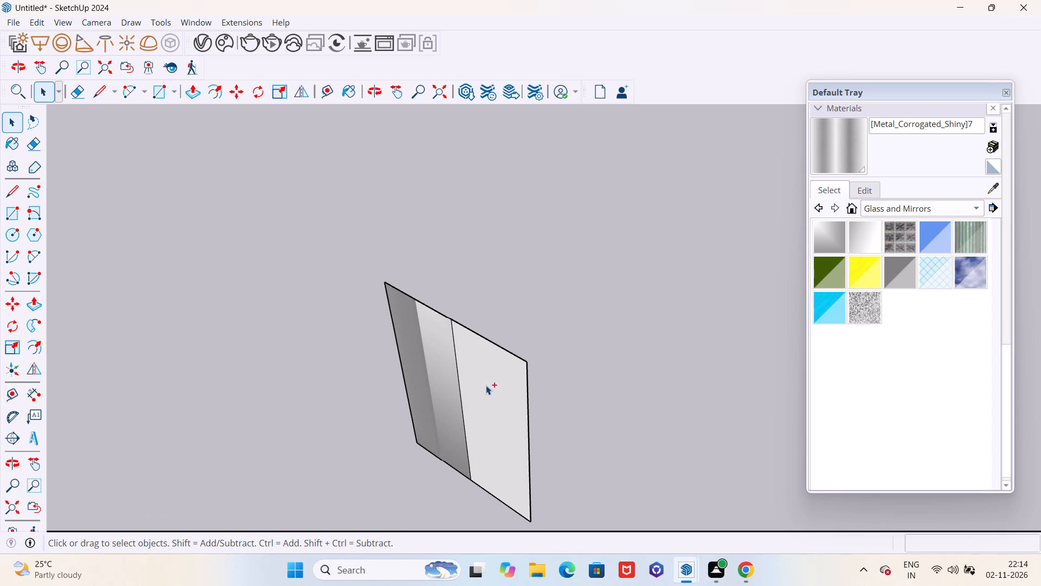
key("ctrl+z")
middle_click_drag(455, 413, 645, 327)
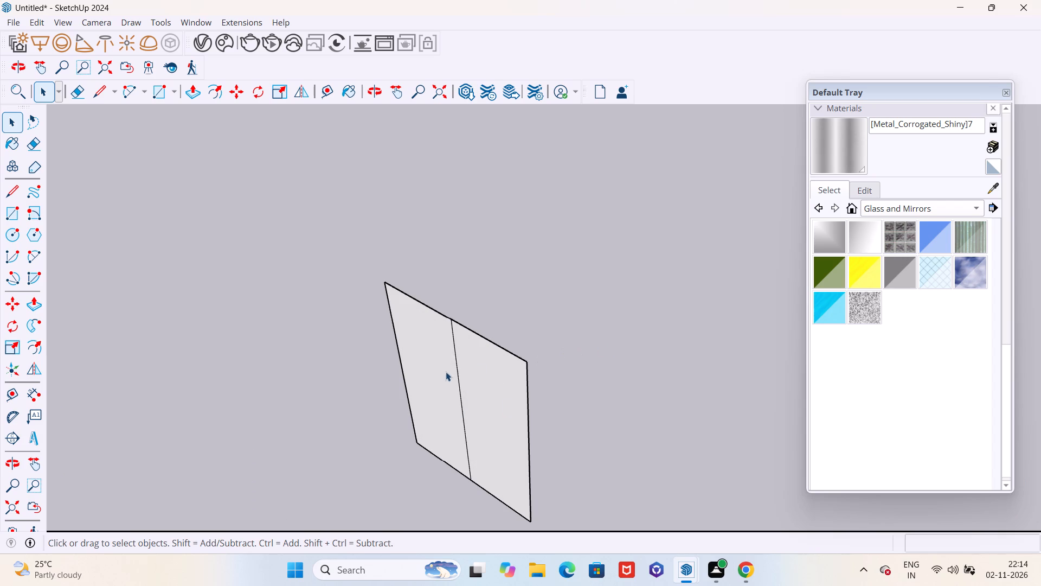
Erase the vertical dividing line between the two halves of the partition panel, leaving one undivided face.
scroll(442, 373, "down", 9)
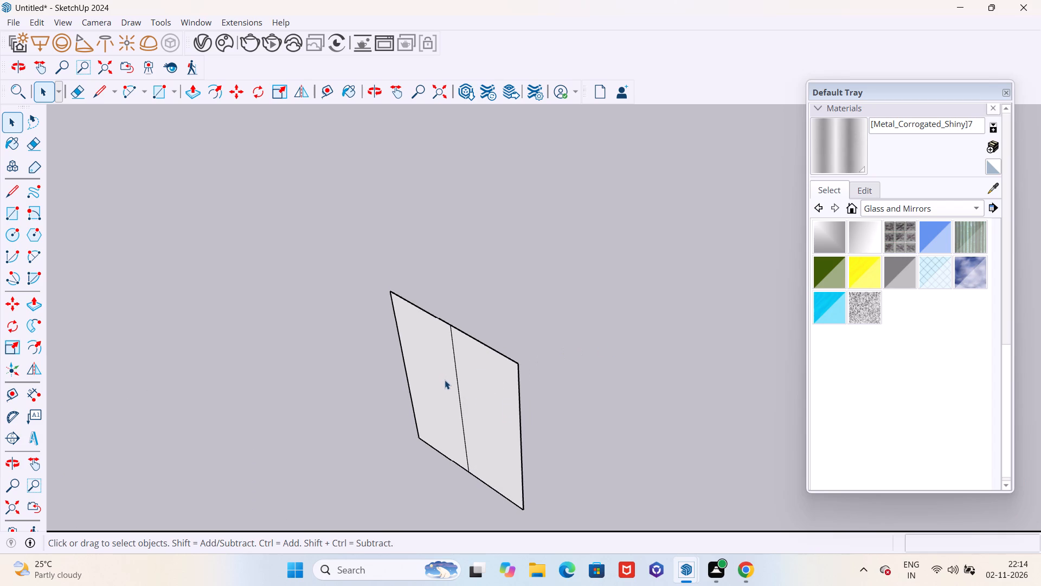
scroll(453, 410, "down", 1)
middle_click_drag(461, 407, 555, 353)
scroll(471, 410, "up", 5)
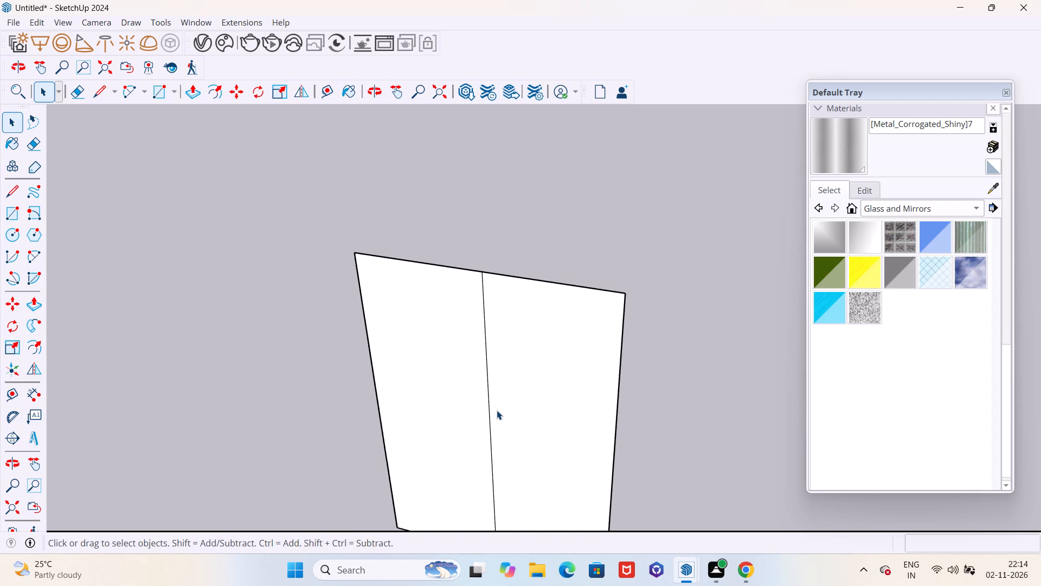
key("e")
left_click_drag(497, 410, 488, 413)
scroll(467, 313, "down", 5)
middle_click_drag(460, 345, 499, 333)
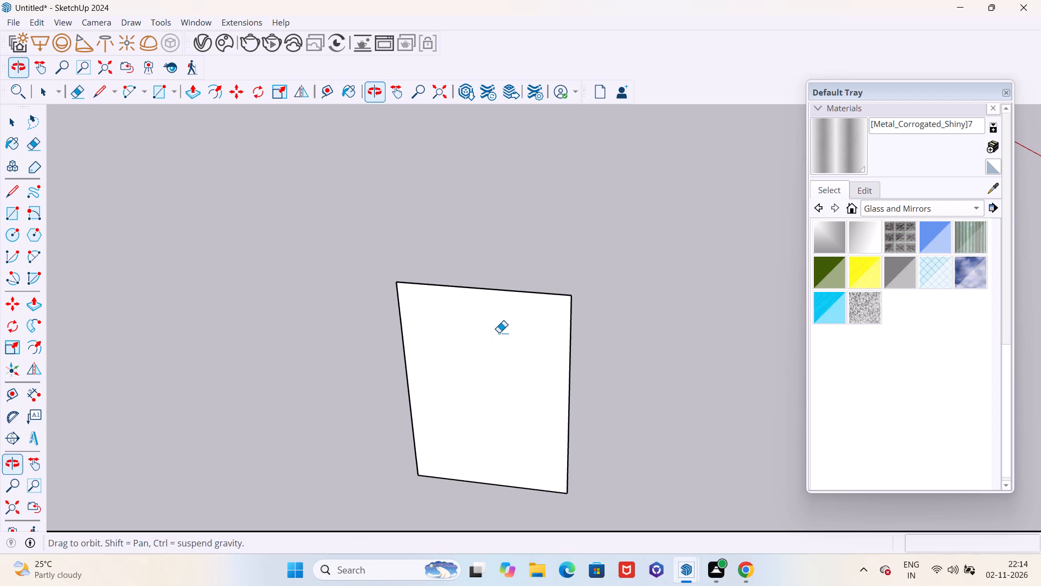
Offset the partition panel's outline inward by 2" to form a border frame.
key("f")
left_click(487, 345)
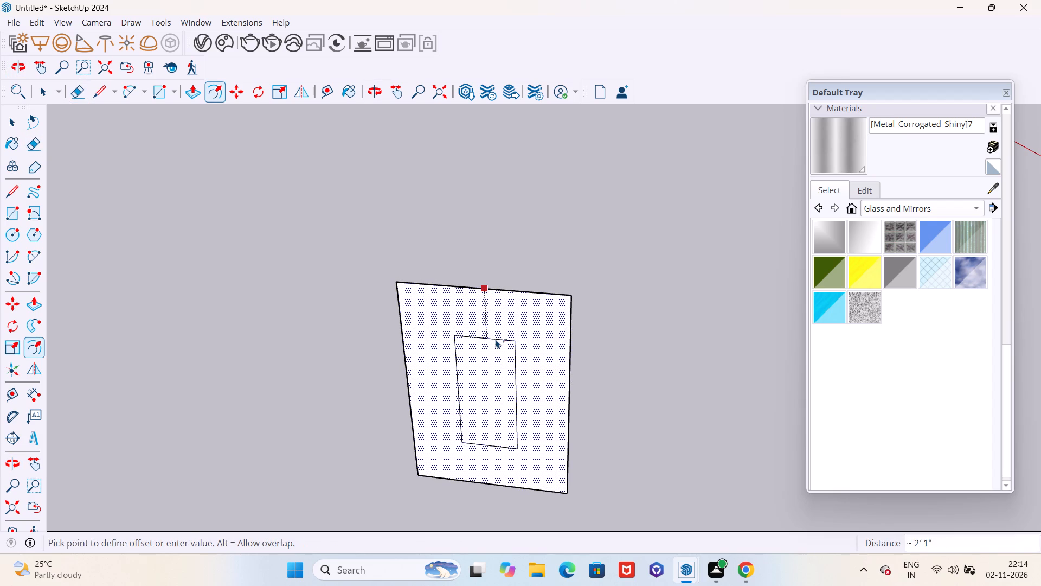
key("2")
key("shift+quotedbl")
key("Return")
middle_click_drag(496, 341, 469, 354)
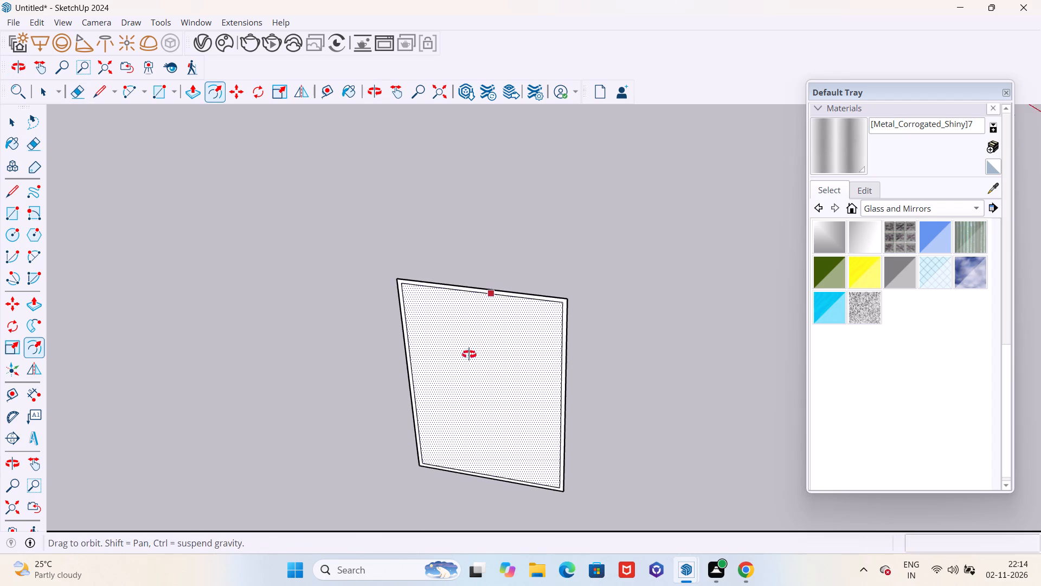
middle_click_drag(469, 354, 460, 358)
key("space")
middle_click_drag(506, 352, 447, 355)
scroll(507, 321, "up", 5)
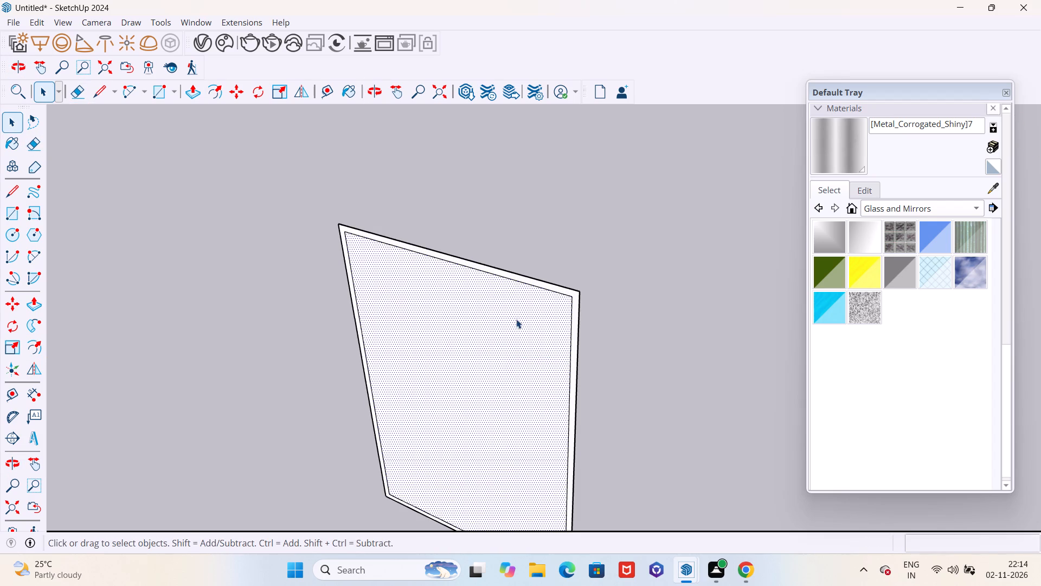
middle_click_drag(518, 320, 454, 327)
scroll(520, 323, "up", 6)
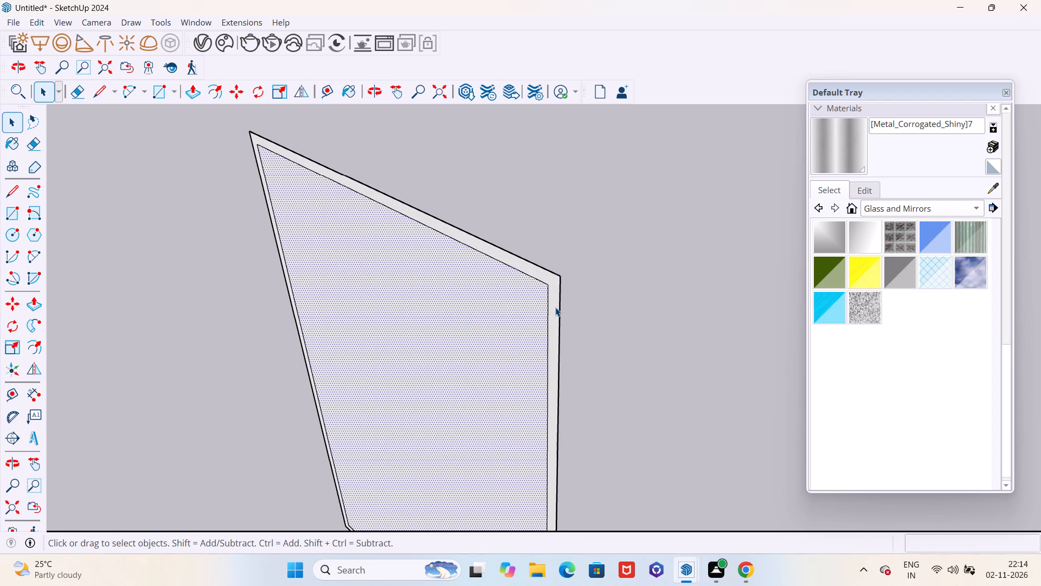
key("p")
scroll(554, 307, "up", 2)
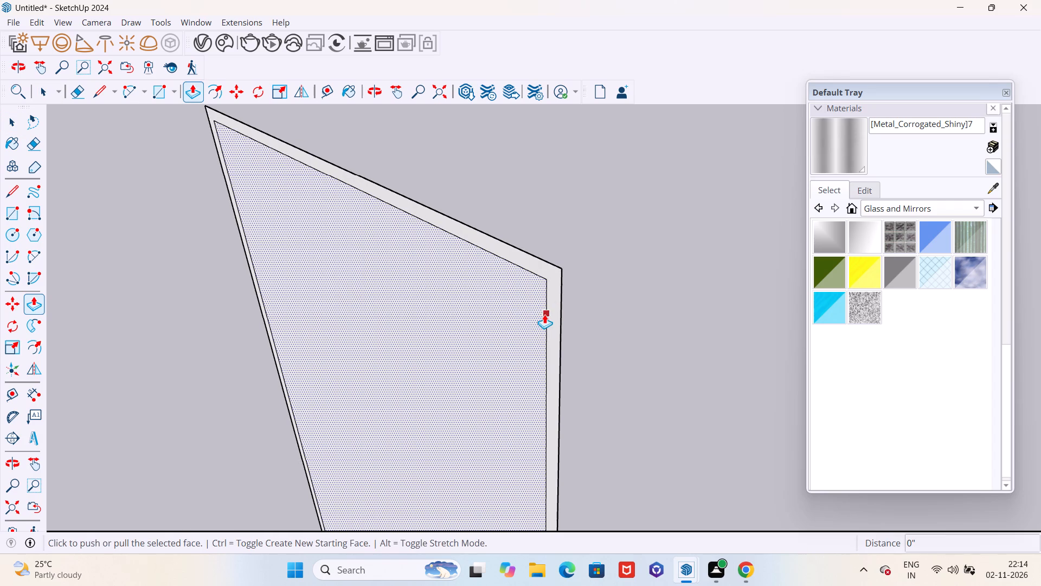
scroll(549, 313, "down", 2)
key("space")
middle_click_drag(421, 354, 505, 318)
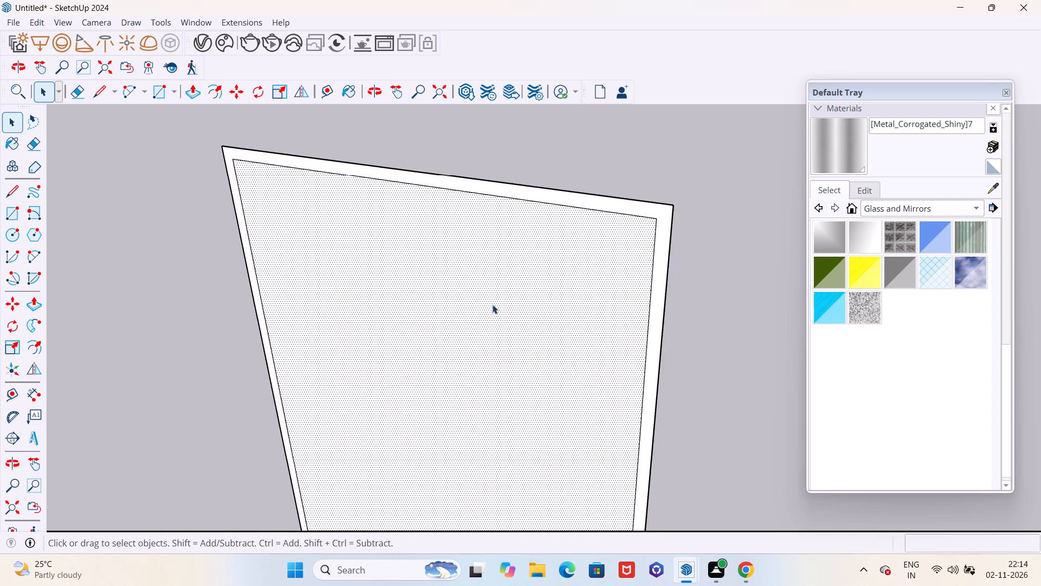
Copy the frame's inner vertical edge about 3' 1" across to the middle of the inner bottom edge, dividing the infill in two.
scroll(492, 304, "down", 4)
left_click(637, 257)
scroll(366, 355, "up", 5)
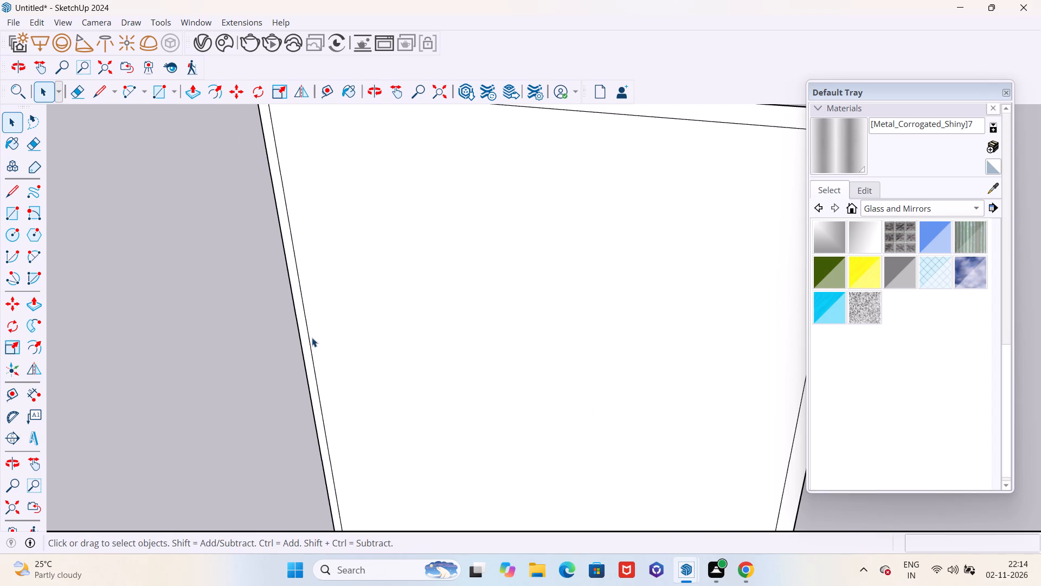
left_click(310, 343)
scroll(340, 296, "down", 9)
middle_click_drag(352, 341, 413, 313)
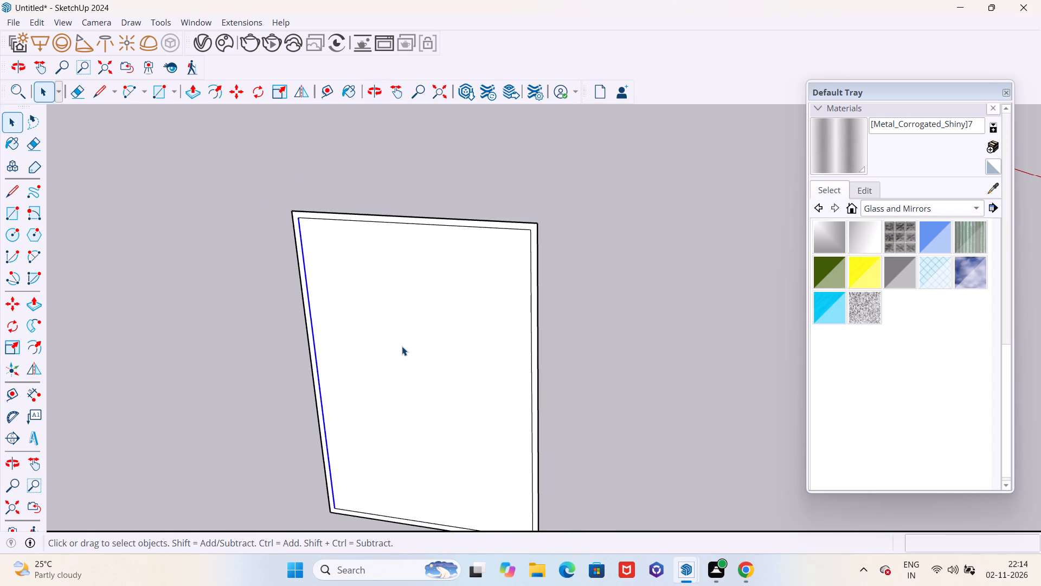
key("m")
scroll(389, 293, "down", 5)
scroll(351, 466, "up", 13)
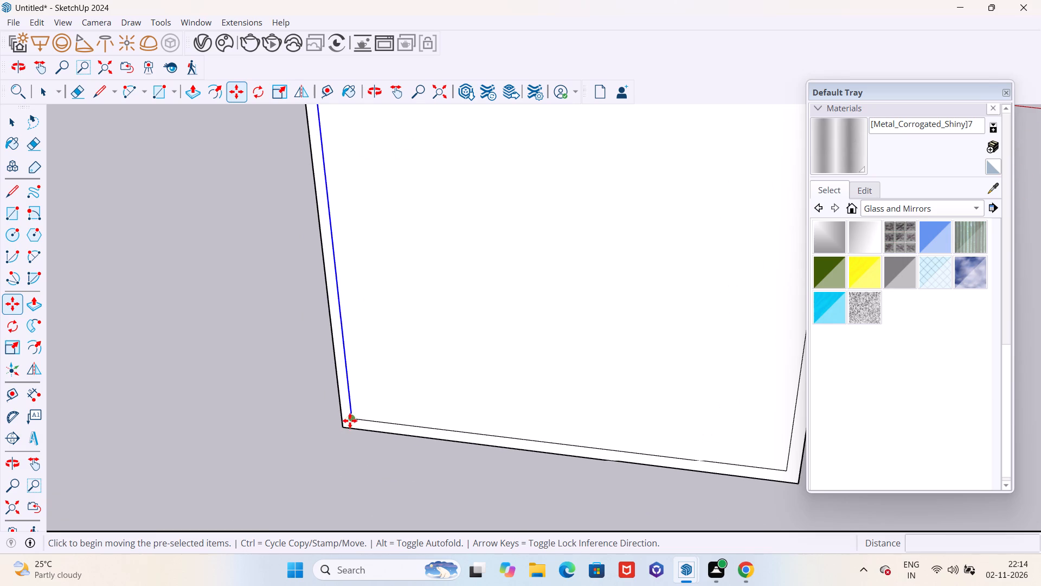
left_click(351, 419)
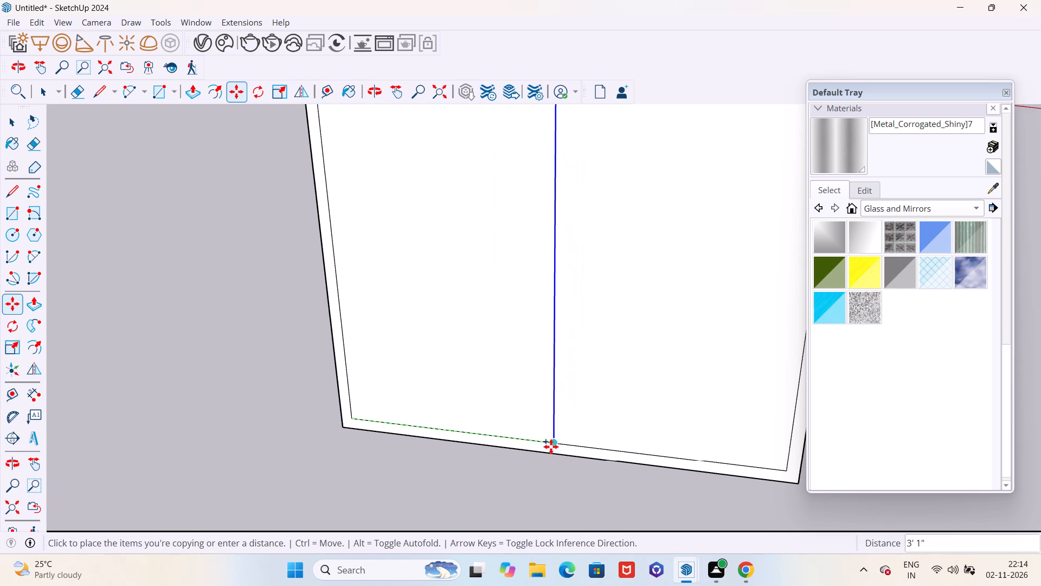
left_click(551, 445)
scroll(509, 476, "down", 15)
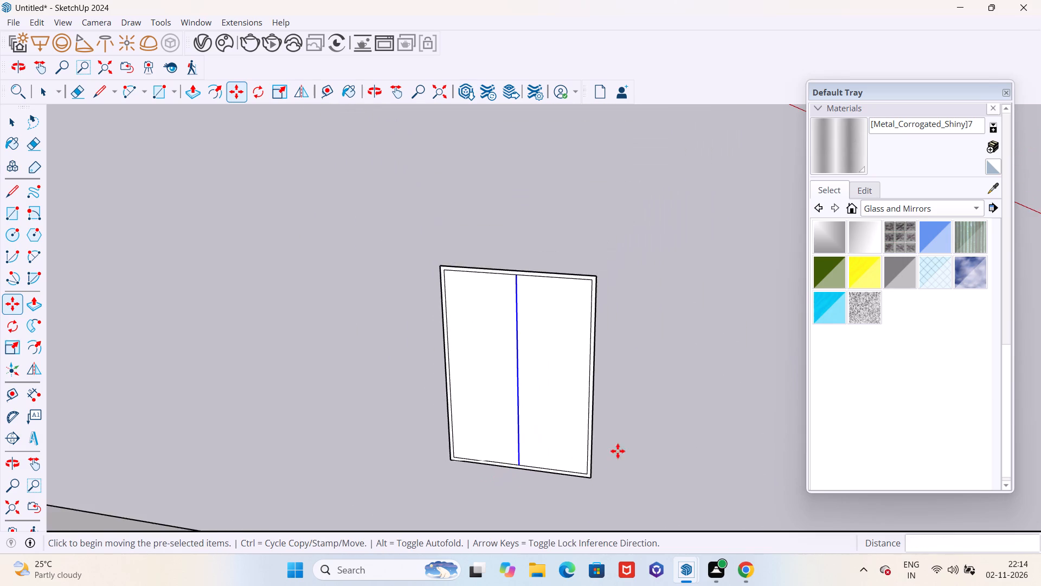
Push/Pull the partition panel's border frame outward by 1" on one side.
middle_click_drag(618, 451, 391, 523)
scroll(447, 341, "up", 5)
key("space")
key("p")
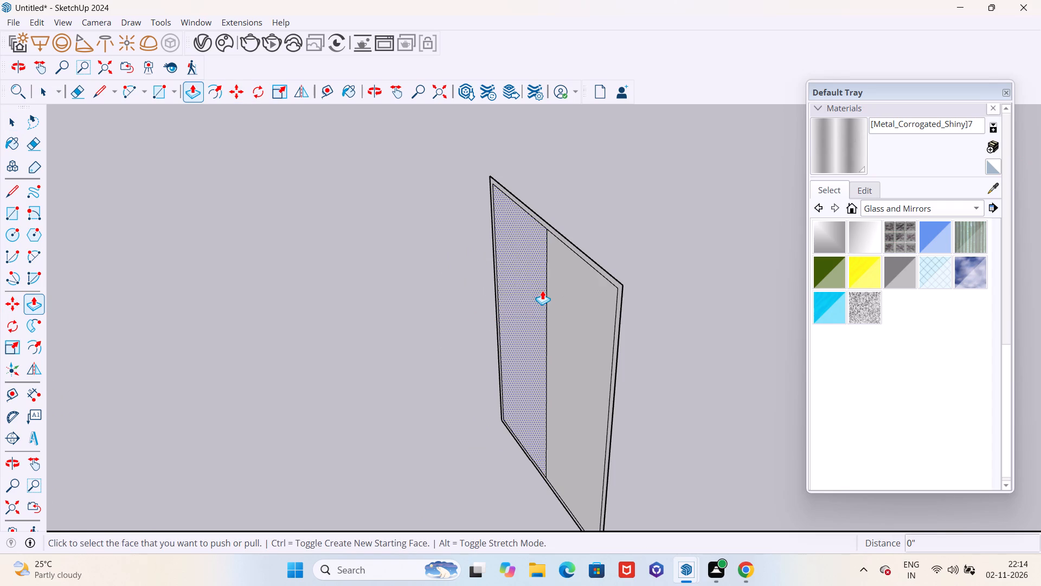
scroll(560, 252, "up", 9)
left_click(587, 249)
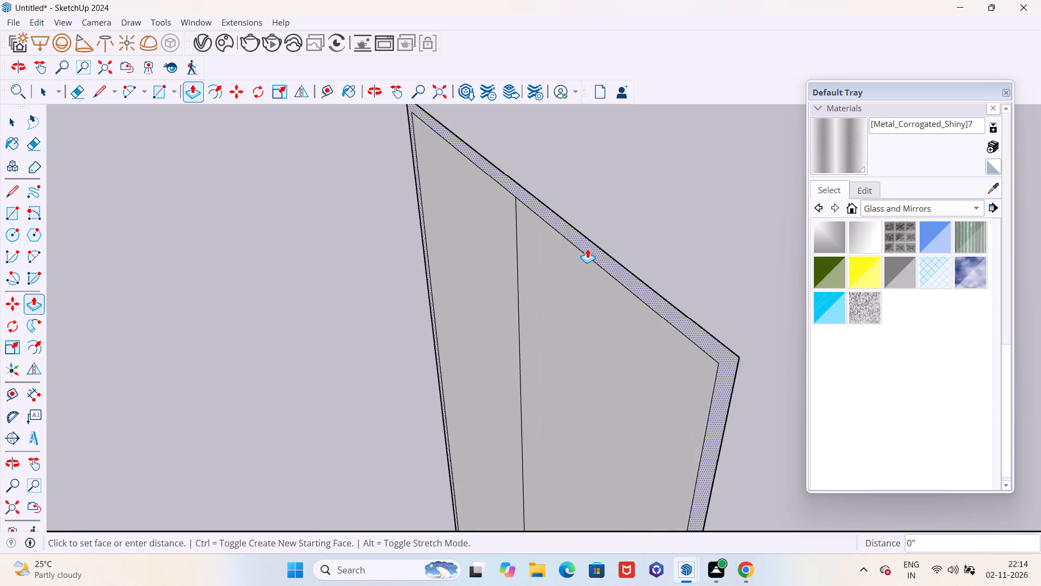
middle_click_drag(573, 252, 301, 235)
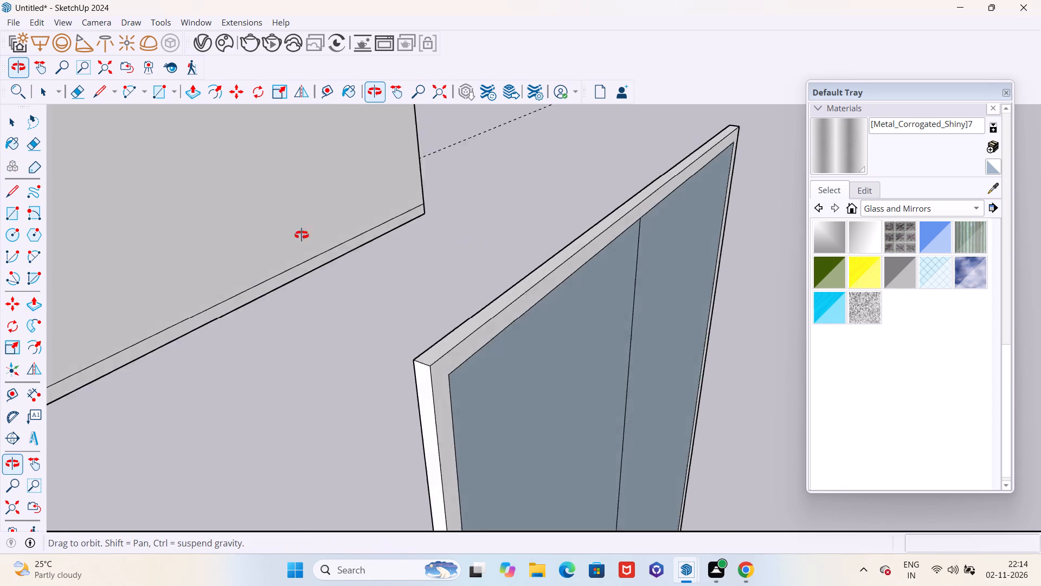
middle_click_drag(301, 235, 504, 254)
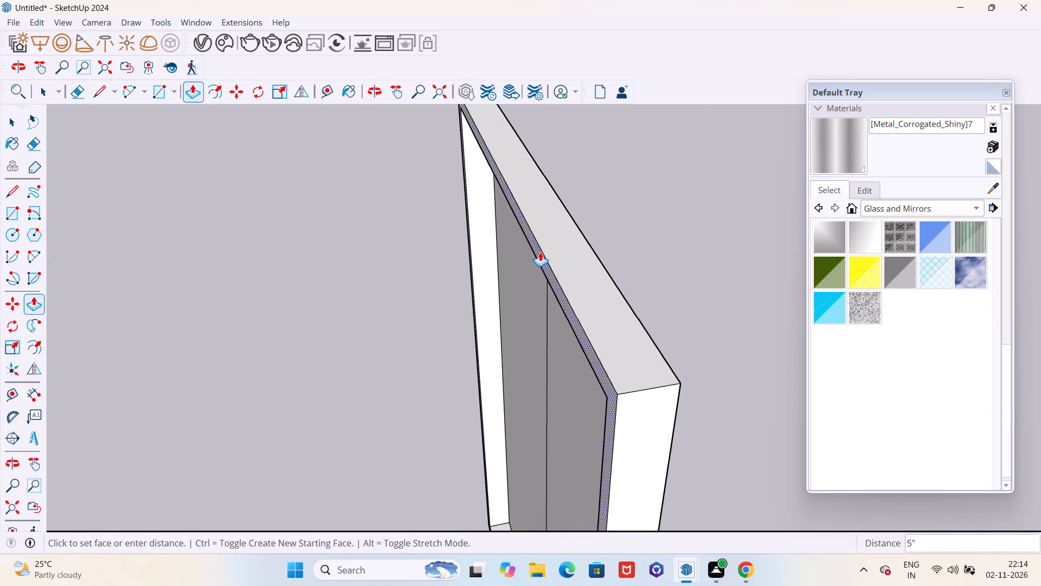
type("1\"")
key("Return")
Push/Pull the border frame outward by 1" on the partition panel's opposite side, leaving the infill recessed.
middle_click_drag(520, 256, 298, 260)
scroll(335, 277, "up", 2)
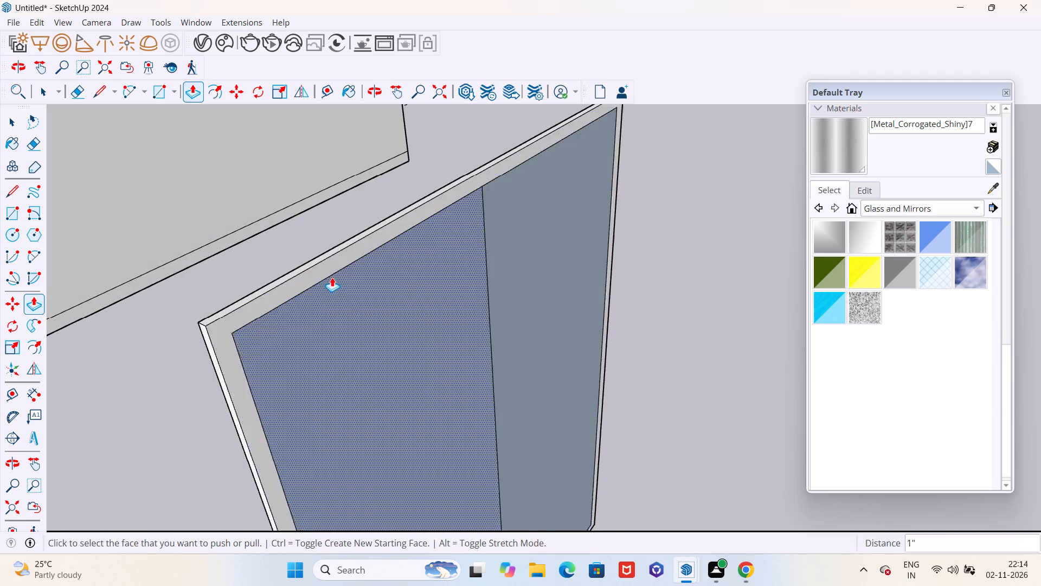
scroll(332, 277, "up", 1)
left_click(330, 265)
type("1\"")
key("Return")
scroll(354, 273, "down", 5)
middle_click_drag(298, 346, 604, 310)
scroll(569, 320, "down", 2)
key("space")
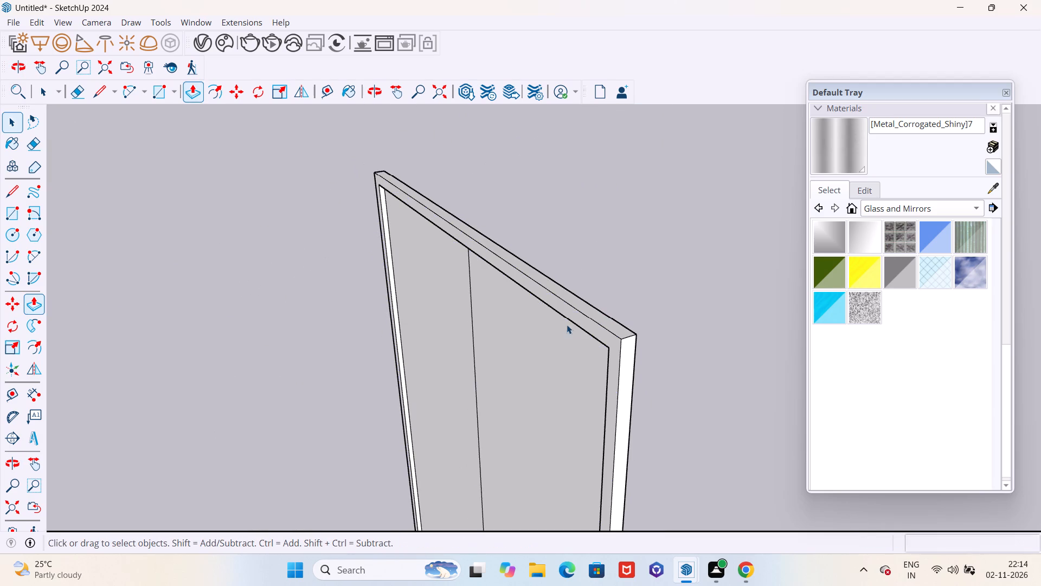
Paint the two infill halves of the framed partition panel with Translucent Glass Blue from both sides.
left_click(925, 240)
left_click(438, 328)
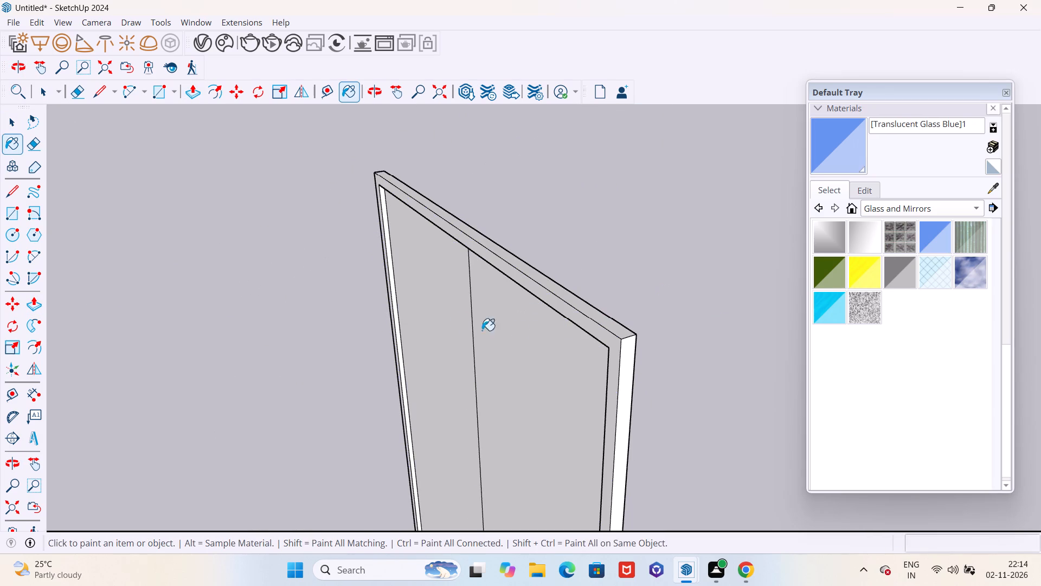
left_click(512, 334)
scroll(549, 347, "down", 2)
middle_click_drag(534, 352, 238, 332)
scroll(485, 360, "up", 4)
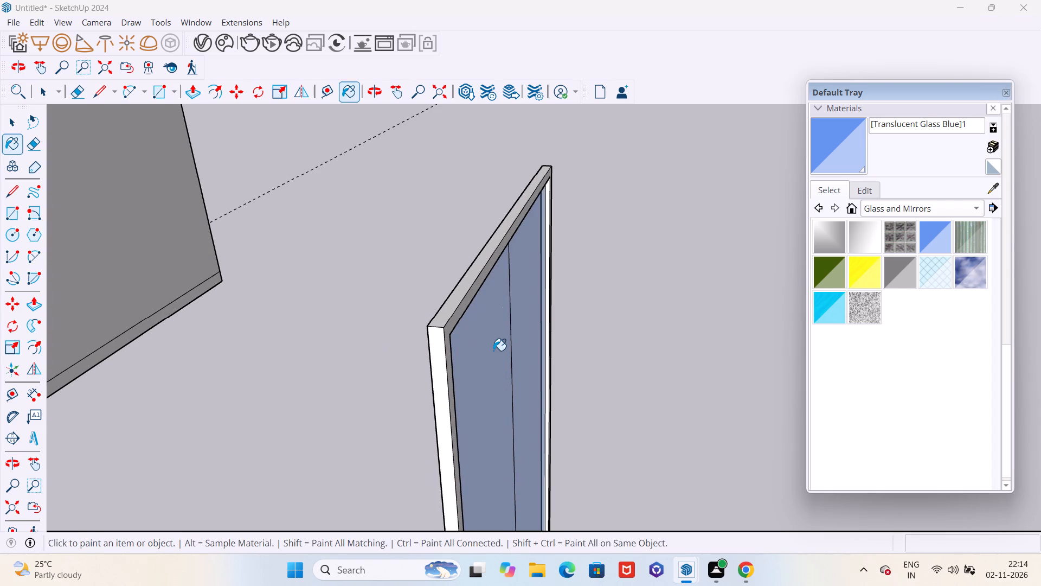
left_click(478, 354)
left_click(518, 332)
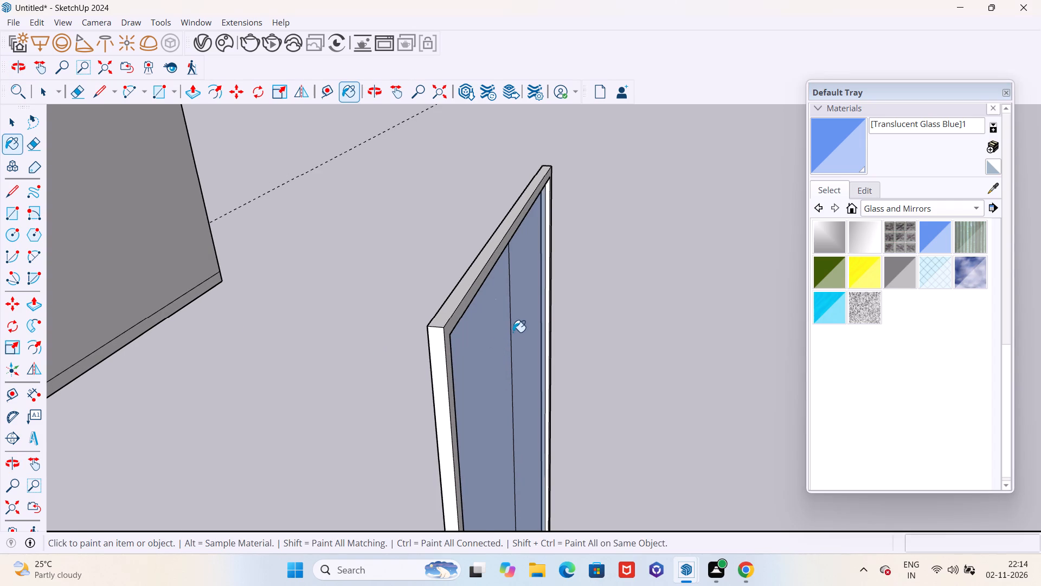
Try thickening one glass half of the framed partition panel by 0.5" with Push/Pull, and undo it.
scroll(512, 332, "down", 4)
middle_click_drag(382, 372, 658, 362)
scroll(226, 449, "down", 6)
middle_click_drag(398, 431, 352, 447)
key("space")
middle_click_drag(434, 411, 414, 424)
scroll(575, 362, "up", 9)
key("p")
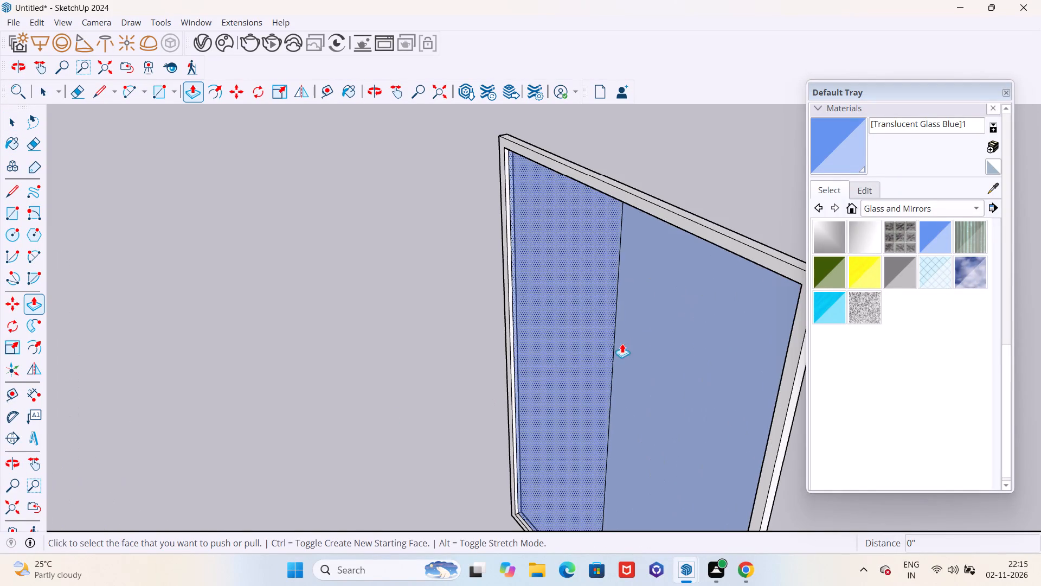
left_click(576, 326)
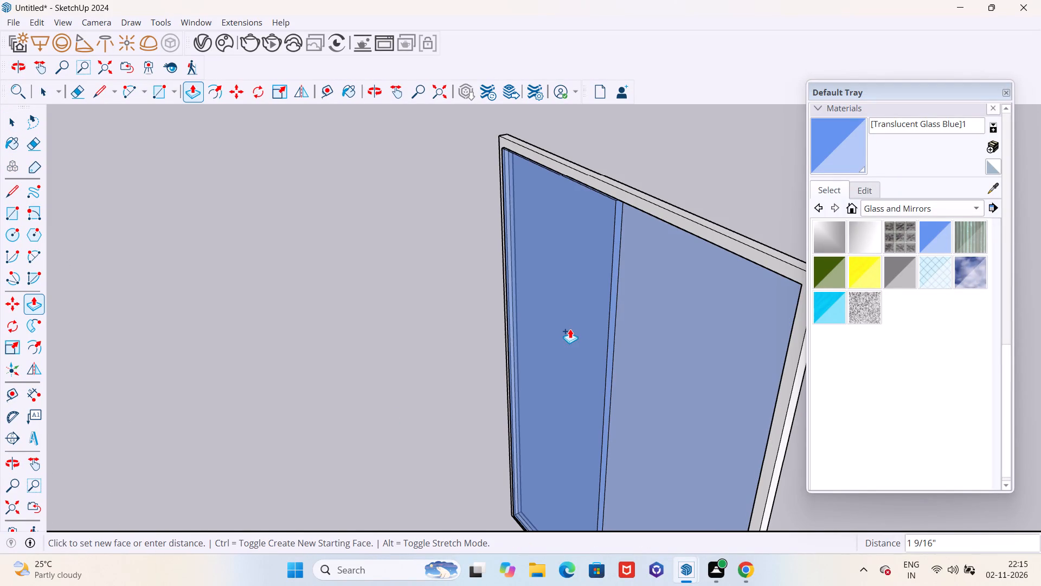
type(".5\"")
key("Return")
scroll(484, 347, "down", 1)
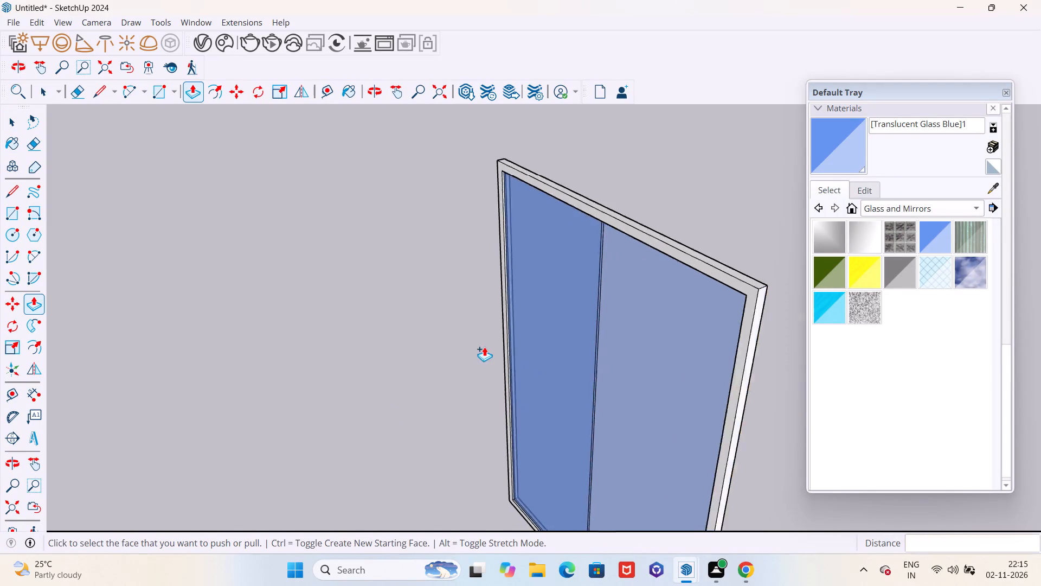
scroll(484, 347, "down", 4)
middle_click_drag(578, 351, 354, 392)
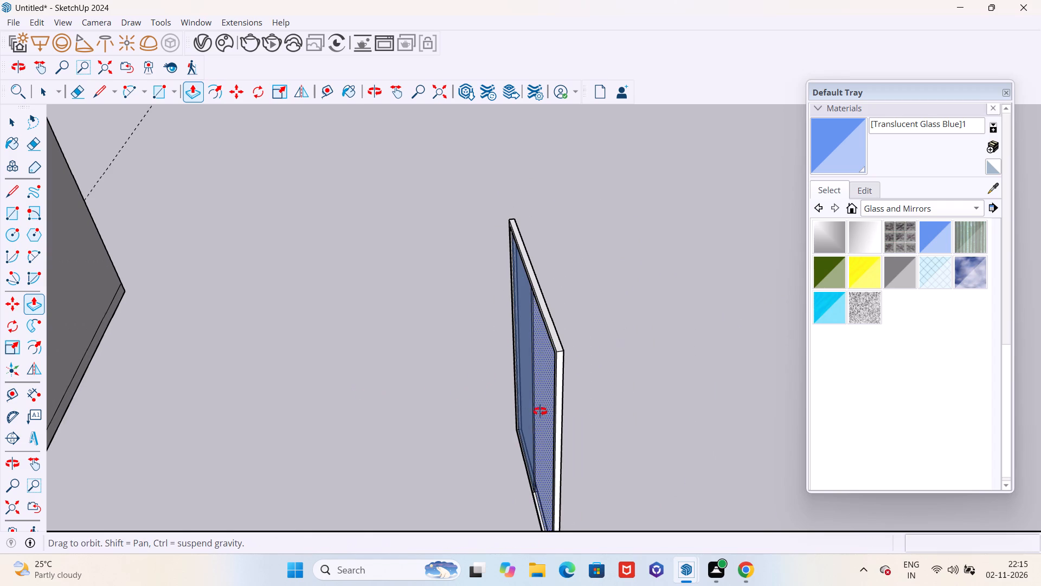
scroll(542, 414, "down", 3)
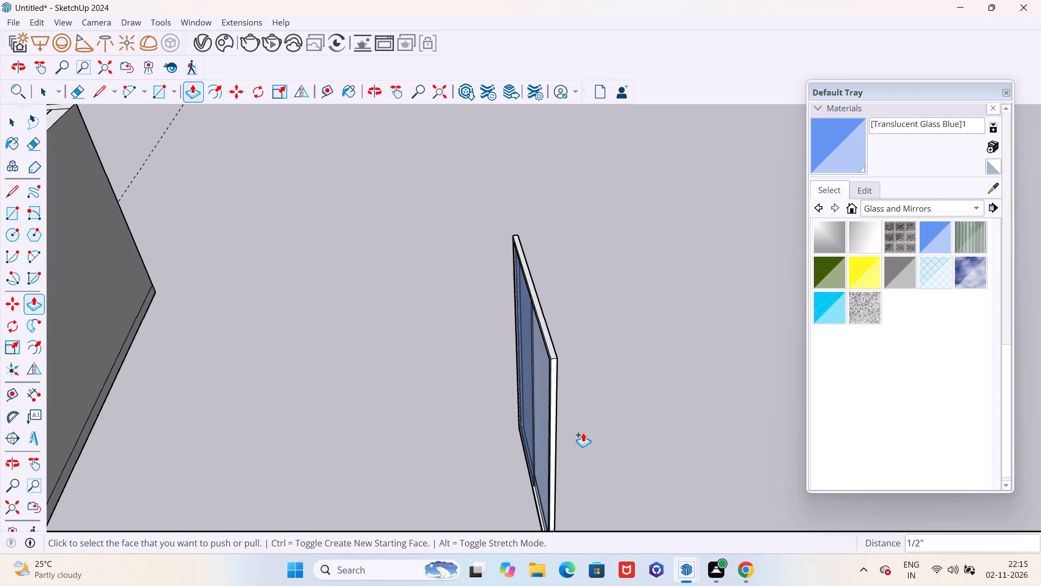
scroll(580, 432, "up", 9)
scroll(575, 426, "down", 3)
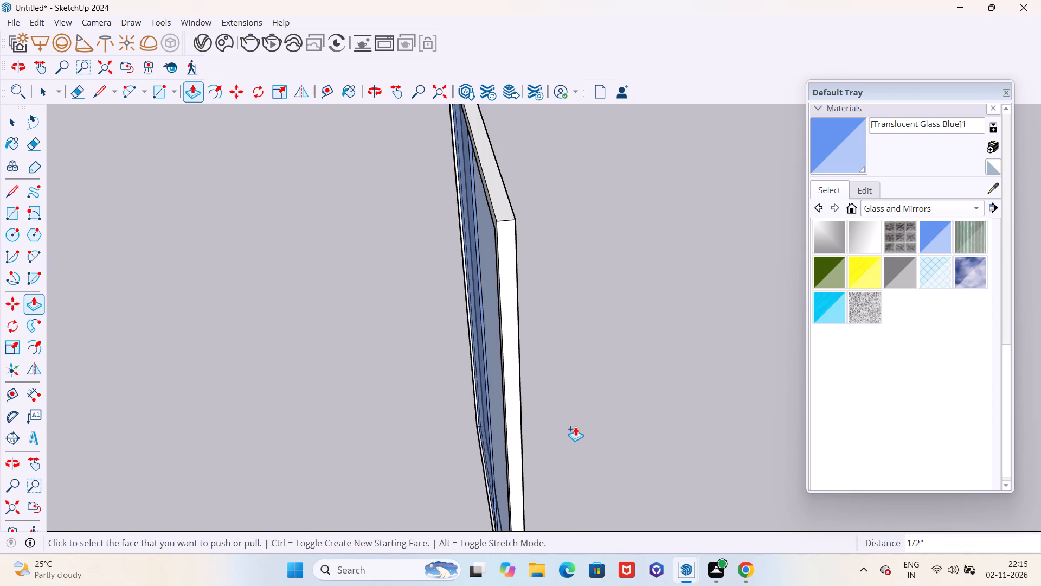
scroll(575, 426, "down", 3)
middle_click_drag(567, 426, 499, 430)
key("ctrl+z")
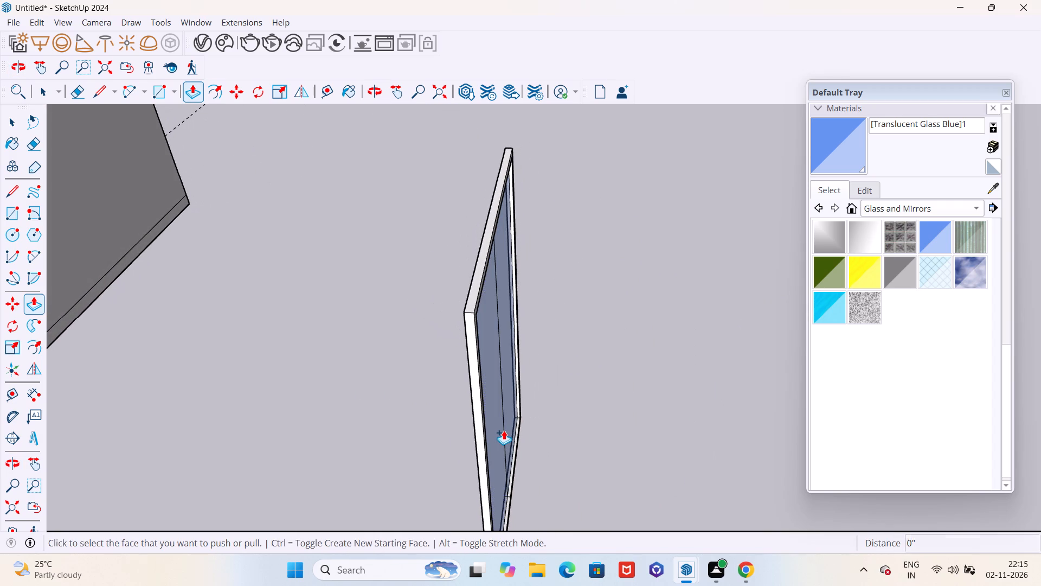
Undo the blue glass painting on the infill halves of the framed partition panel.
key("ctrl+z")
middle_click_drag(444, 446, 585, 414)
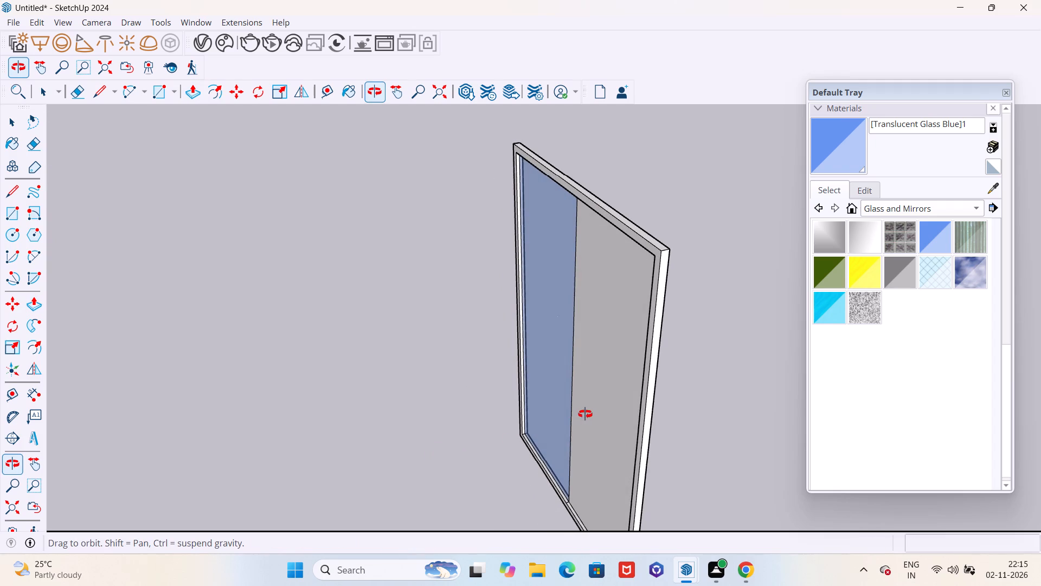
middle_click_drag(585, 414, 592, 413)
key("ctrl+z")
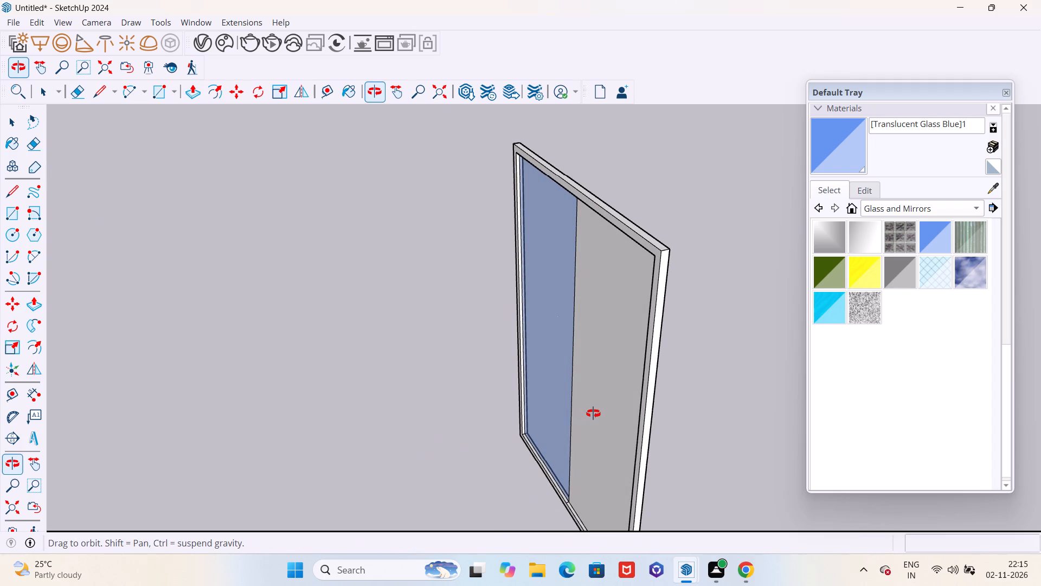